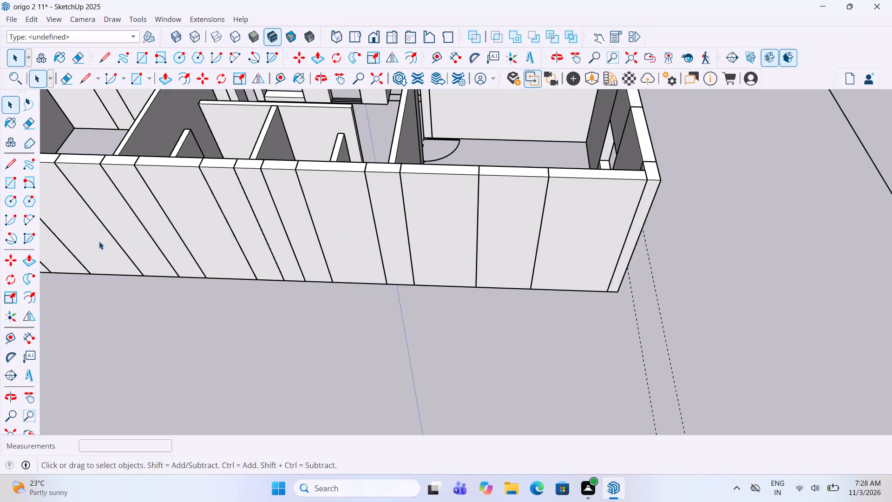
Add guide lines along the long outer wall, 3' above its base edge and another 4' above that.
{"action": "left_click", "coordinate": [12, 337]}
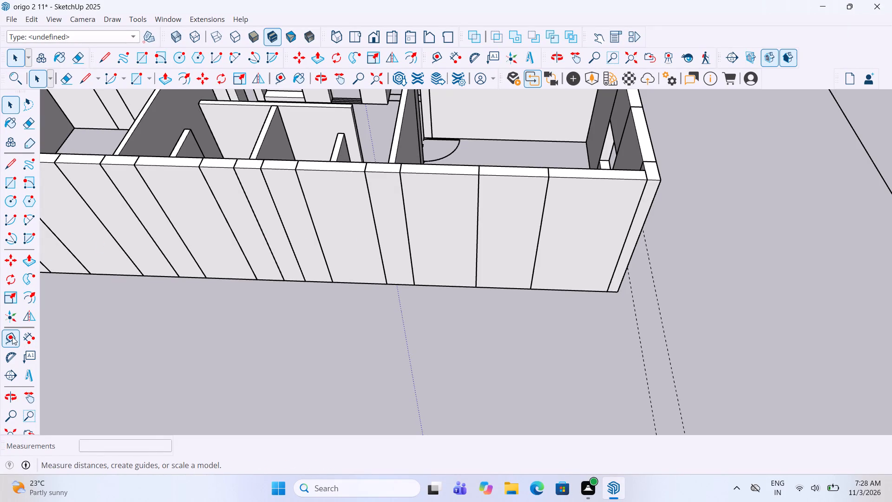
{"action": "left_click", "coordinate": [492, 288]}
{"action": "type", "text": "3'"}
{"action": "key", "text": "Return"}
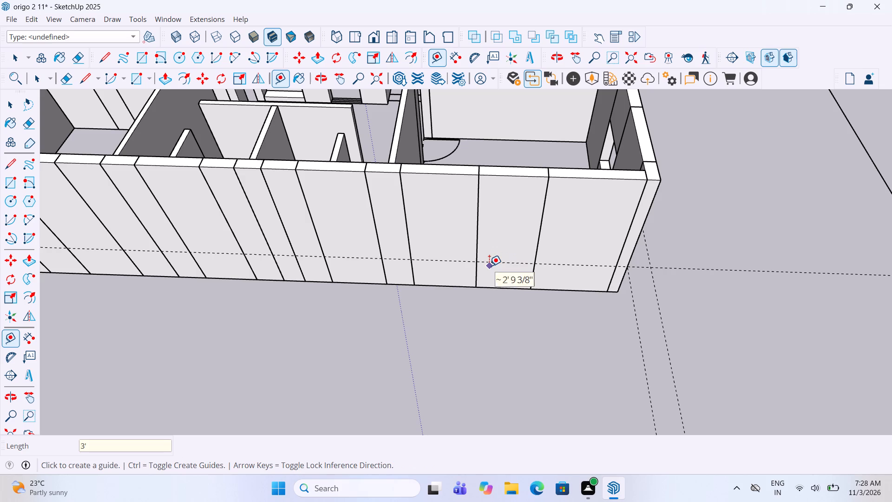
{"action": "left_click", "coordinate": [491, 263]}
{"action": "type", "text": "4'"}
{"action": "key", "text": "Return"}
{"action": "key", "text": "space"}
Cut a 4' high opening between the guides through the 9" thick corner-room window panel, and leave its editing mode.
{"action": "double_click", "coordinate": [501, 246]}
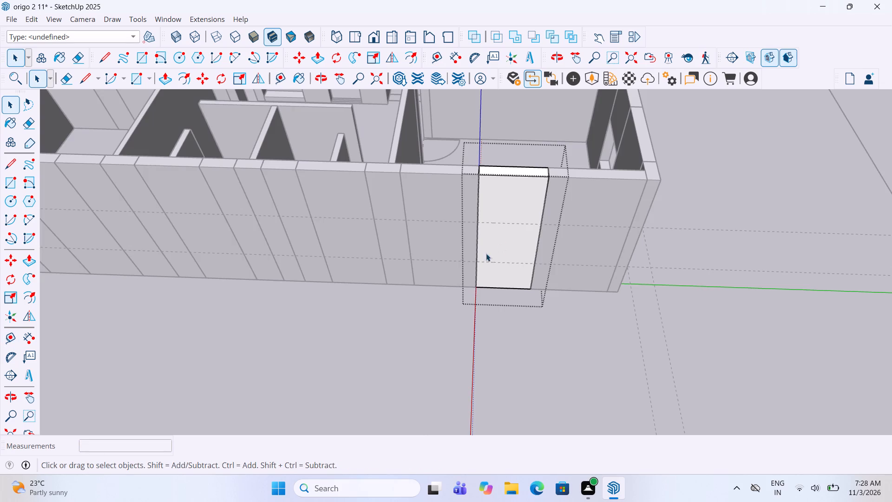
{"action": "left_click", "coordinate": [8, 182]}
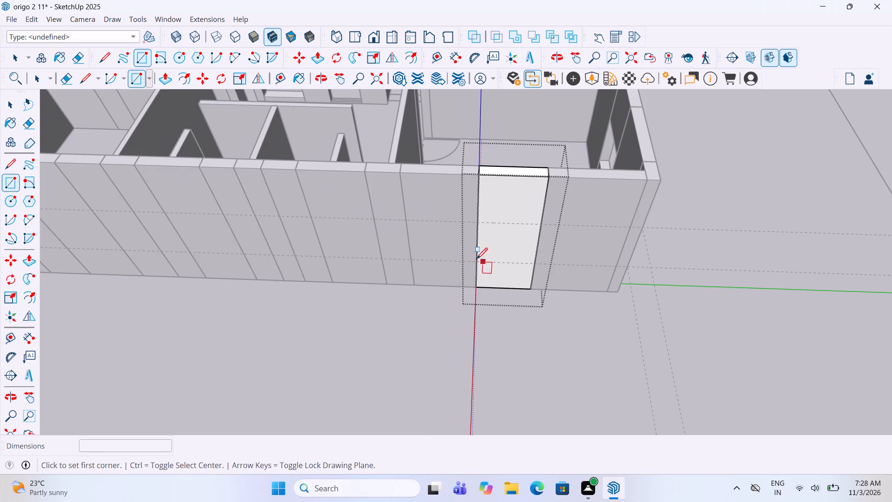
{"action": "left_click", "coordinate": [476, 261]}
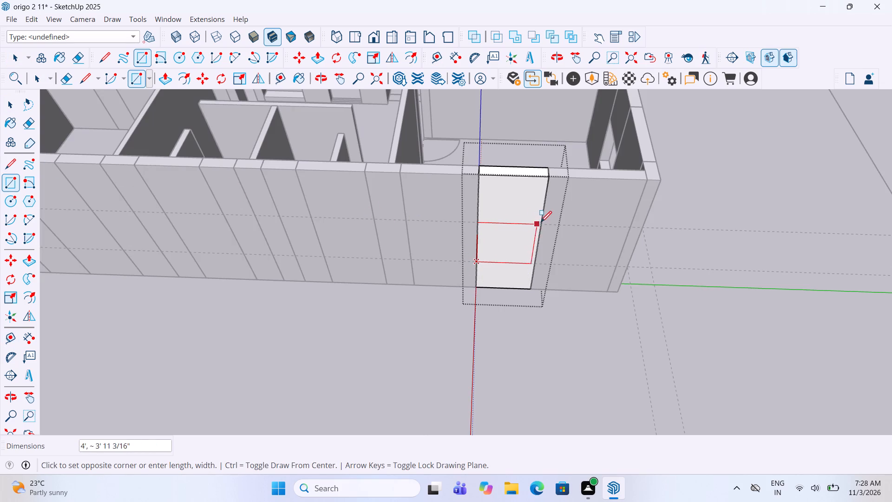
{"action": "left_click", "coordinate": [542, 225]}
{"action": "key", "text": "p"}
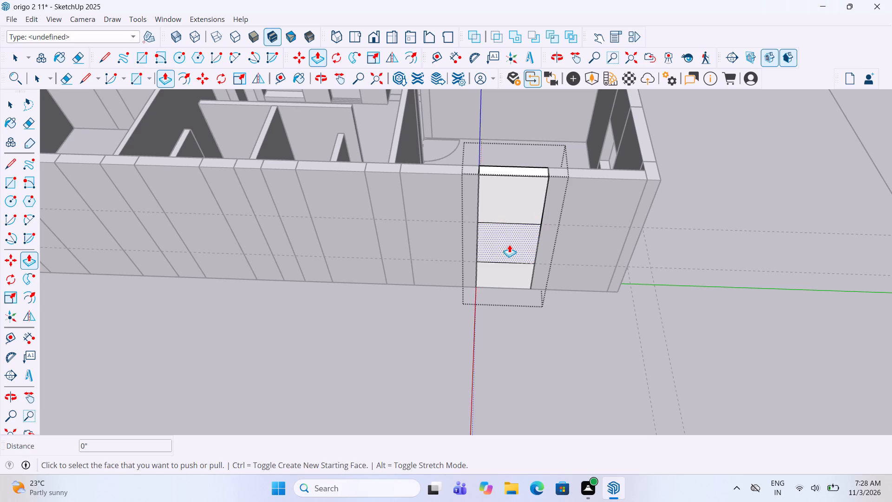
{"action": "left_click", "coordinate": [508, 245]}
{"action": "left_click", "coordinate": [501, 229]}
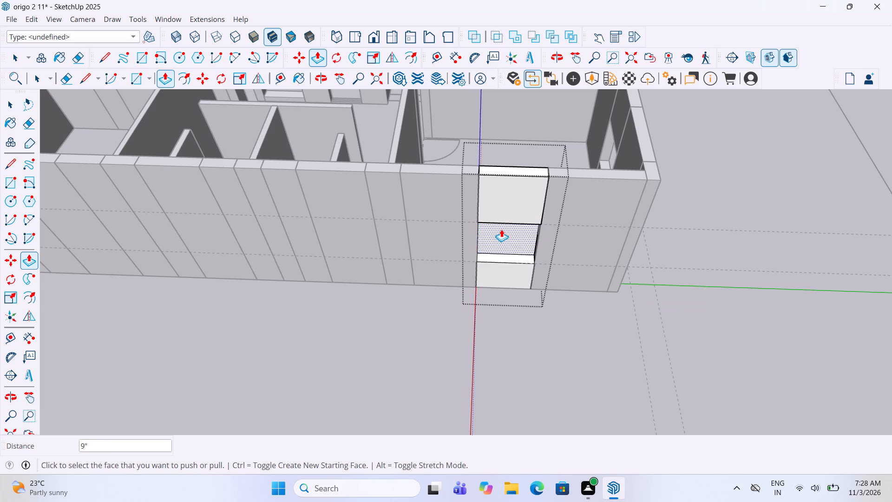
{"action": "left_click", "coordinate": [501, 229]}
{"action": "key", "text": "Delete"}
{"action": "key", "text": "space"}
{"action": "left_click", "coordinate": [489, 339]}
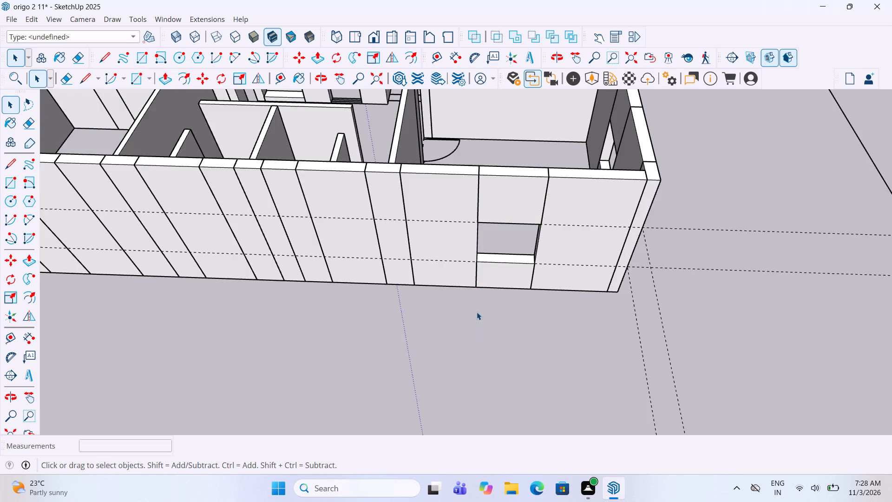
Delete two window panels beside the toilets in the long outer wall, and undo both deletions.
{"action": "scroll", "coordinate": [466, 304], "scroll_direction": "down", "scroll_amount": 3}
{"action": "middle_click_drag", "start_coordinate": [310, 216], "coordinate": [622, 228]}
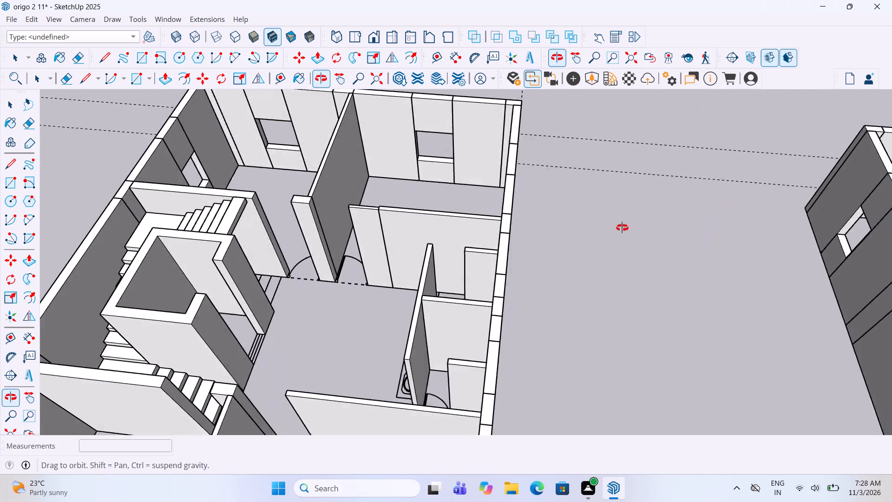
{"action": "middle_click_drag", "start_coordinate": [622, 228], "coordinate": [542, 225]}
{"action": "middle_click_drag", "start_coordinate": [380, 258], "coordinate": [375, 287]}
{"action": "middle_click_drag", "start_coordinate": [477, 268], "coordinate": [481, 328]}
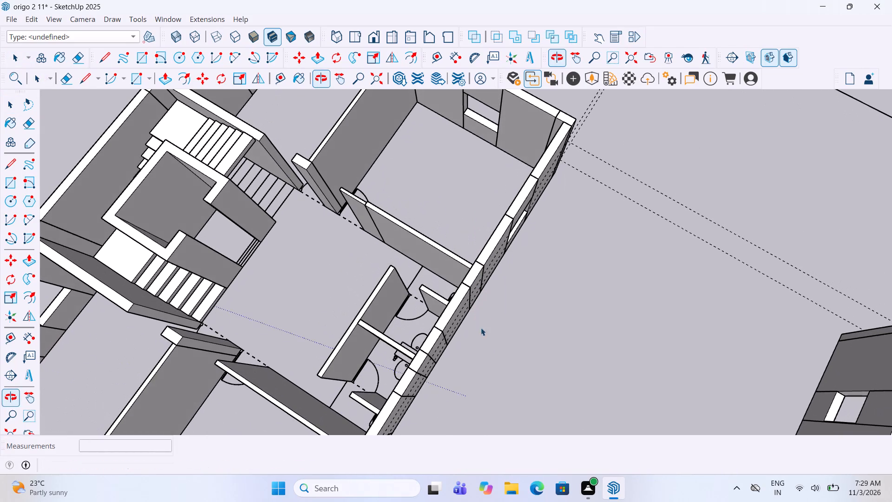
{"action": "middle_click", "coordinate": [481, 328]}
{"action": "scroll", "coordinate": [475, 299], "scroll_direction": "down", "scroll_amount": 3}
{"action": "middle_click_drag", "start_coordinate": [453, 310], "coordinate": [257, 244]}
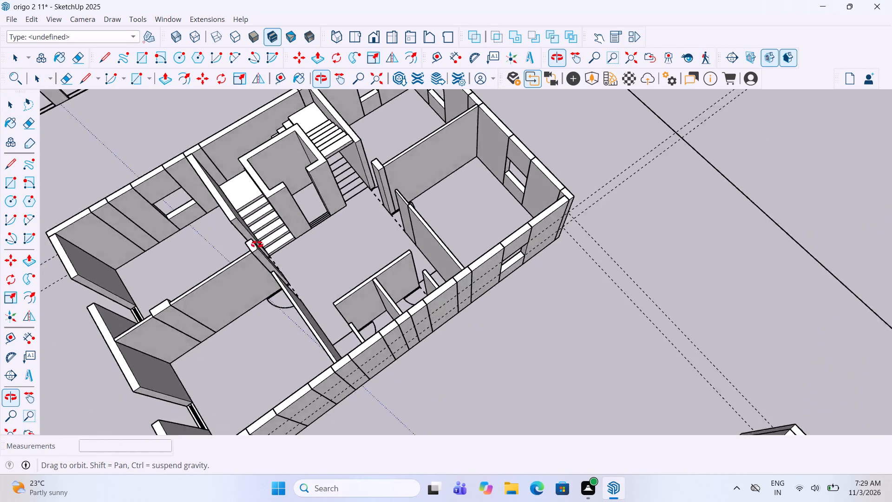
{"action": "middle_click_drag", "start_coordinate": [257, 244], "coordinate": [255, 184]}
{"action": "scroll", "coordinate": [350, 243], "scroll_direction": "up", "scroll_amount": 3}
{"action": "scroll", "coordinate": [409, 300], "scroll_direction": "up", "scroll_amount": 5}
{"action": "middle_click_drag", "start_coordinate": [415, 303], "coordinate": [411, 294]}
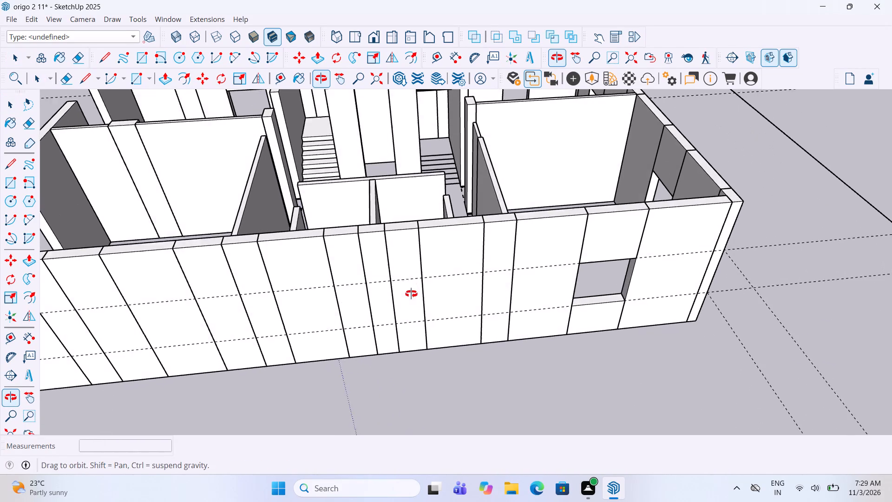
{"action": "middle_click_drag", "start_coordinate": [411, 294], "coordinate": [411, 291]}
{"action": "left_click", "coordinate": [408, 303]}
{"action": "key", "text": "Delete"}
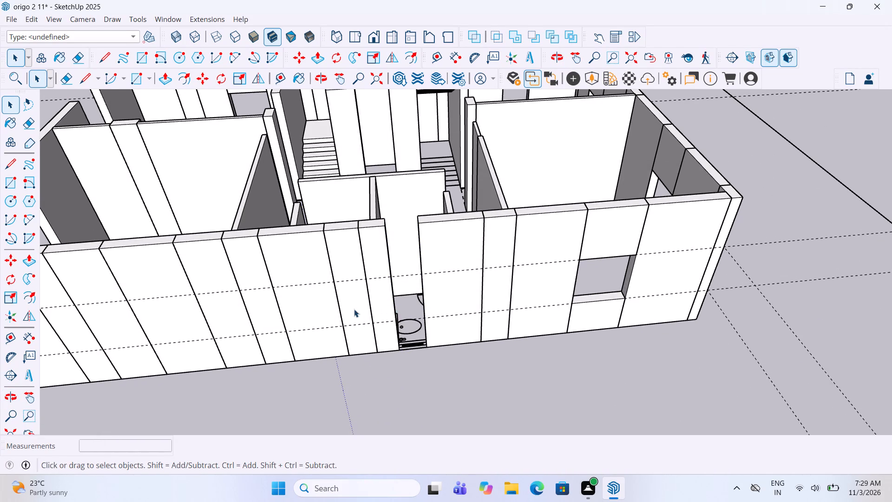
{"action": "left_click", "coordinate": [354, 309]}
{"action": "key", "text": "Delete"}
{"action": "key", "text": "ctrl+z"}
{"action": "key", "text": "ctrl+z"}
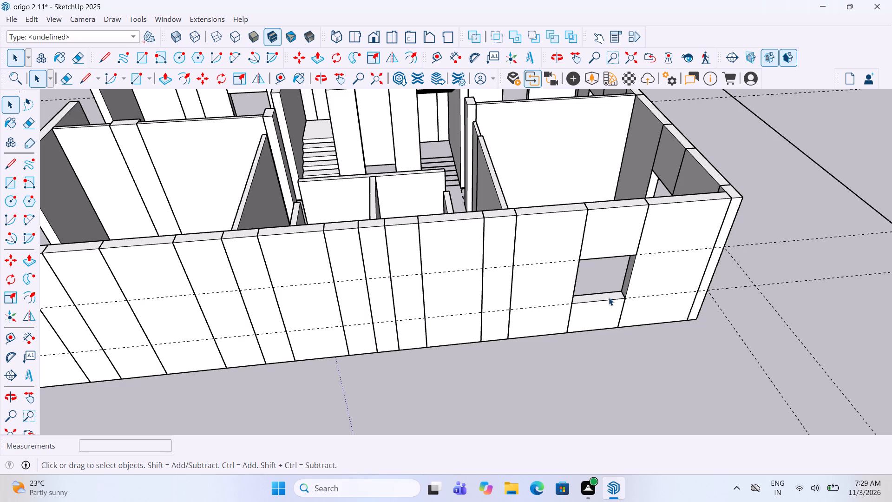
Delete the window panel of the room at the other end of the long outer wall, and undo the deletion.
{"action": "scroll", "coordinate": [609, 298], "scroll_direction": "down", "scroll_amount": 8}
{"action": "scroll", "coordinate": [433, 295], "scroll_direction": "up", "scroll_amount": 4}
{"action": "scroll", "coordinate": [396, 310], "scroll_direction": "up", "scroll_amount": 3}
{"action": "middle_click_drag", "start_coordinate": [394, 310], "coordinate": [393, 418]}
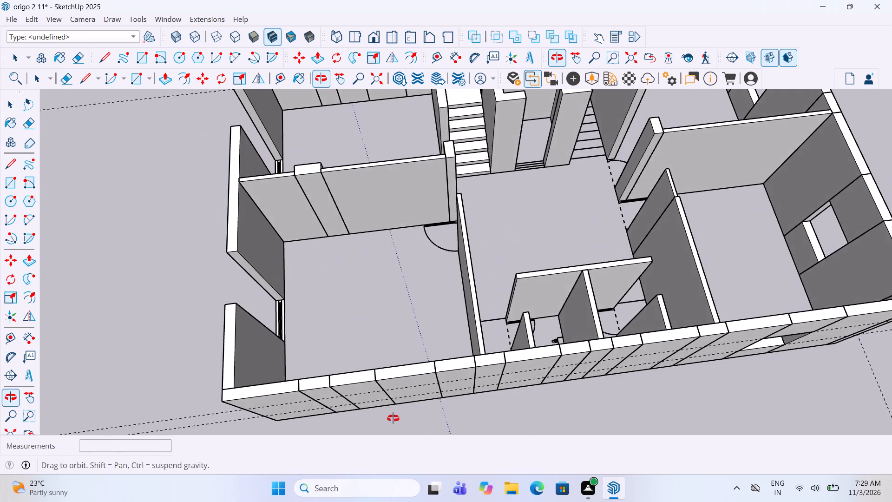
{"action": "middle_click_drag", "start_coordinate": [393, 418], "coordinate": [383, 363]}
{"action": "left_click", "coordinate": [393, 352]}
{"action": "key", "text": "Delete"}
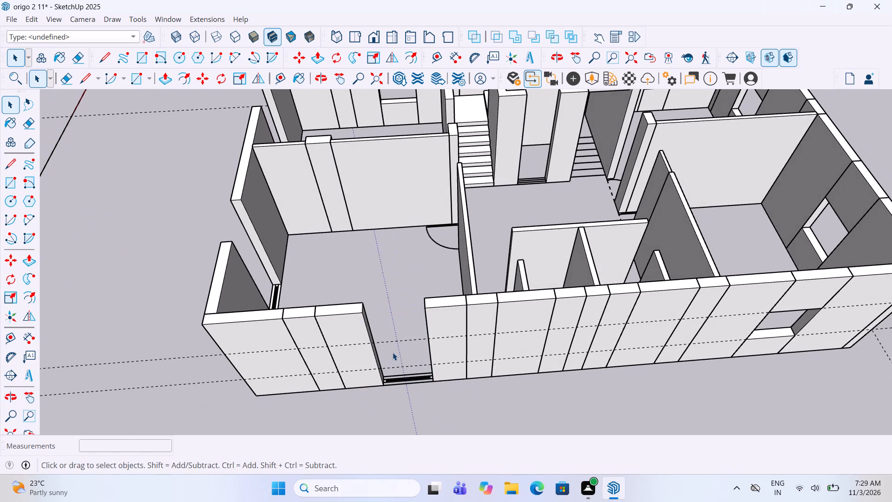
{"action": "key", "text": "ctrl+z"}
Cut a 4' high opening between the guides through that end room's 9" thick window panel, and leave its editing mode.
{"action": "middle_click_drag", "start_coordinate": [391, 350], "coordinate": [389, 304]}
{"action": "scroll", "coordinate": [391, 297], "scroll_direction": "up", "scroll_amount": 2}
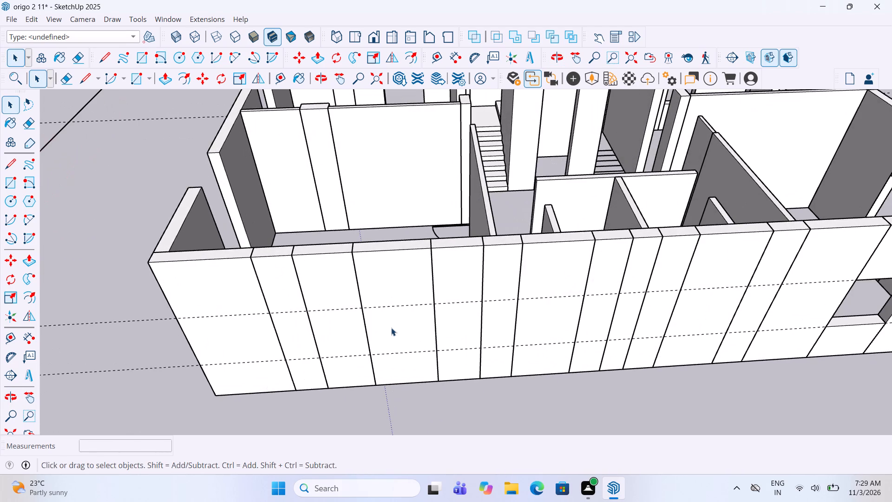
{"action": "double_click", "coordinate": [391, 328]}
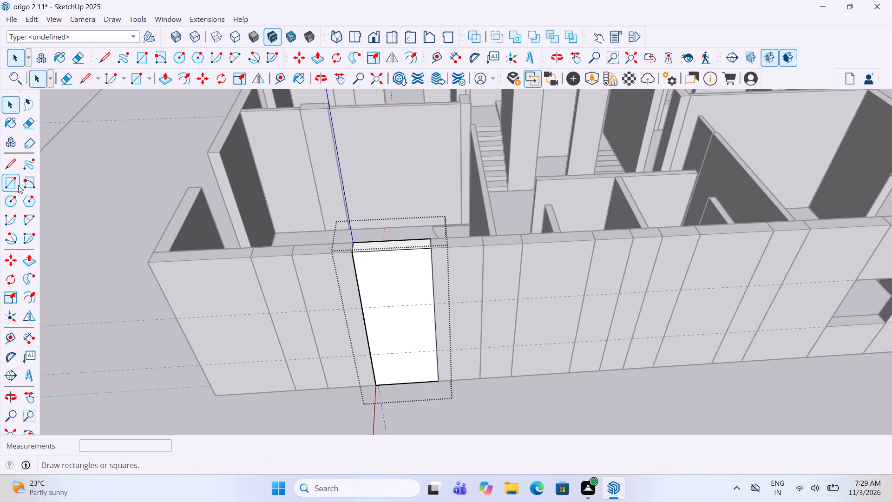
{"action": "left_click", "coordinate": [13, 181]}
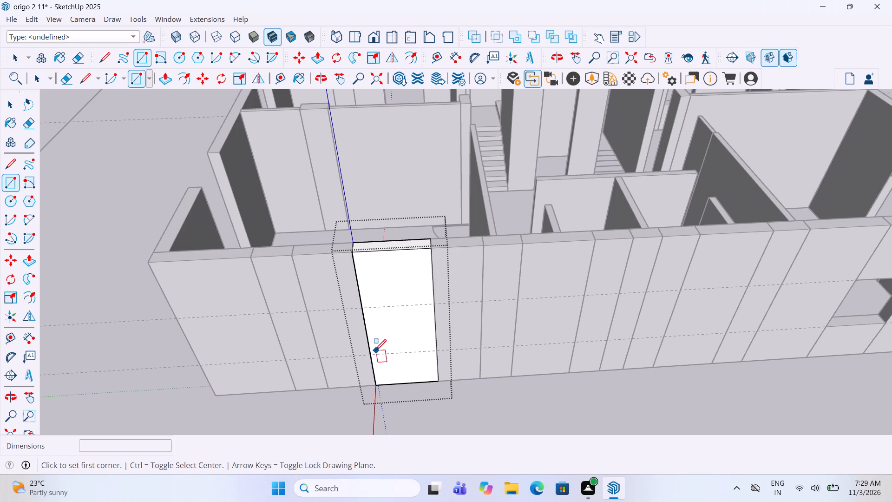
{"action": "left_click", "coordinate": [371, 353]}
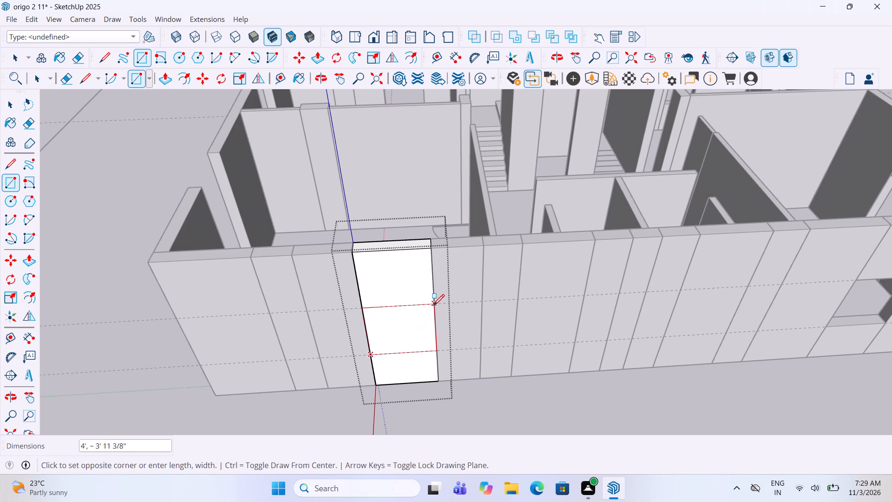
{"action": "left_click", "coordinate": [433, 306]}
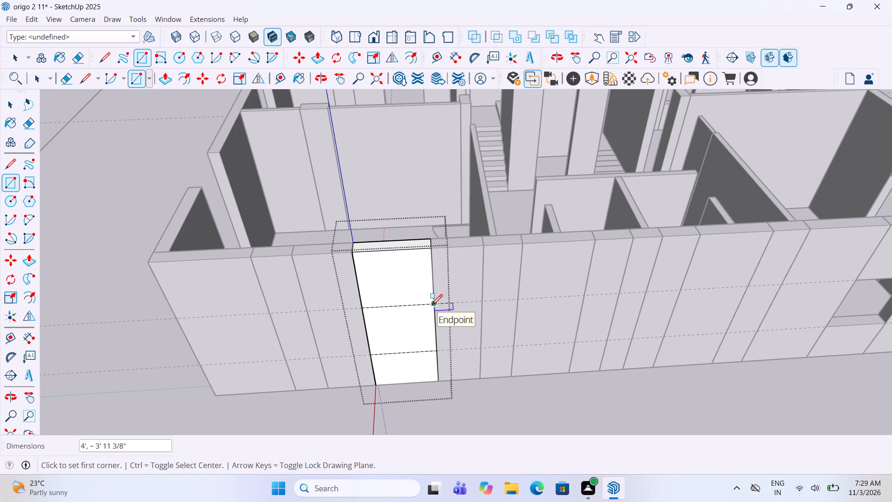
{"action": "key", "text": "p"}
{"action": "left_click", "coordinate": [396, 338]}
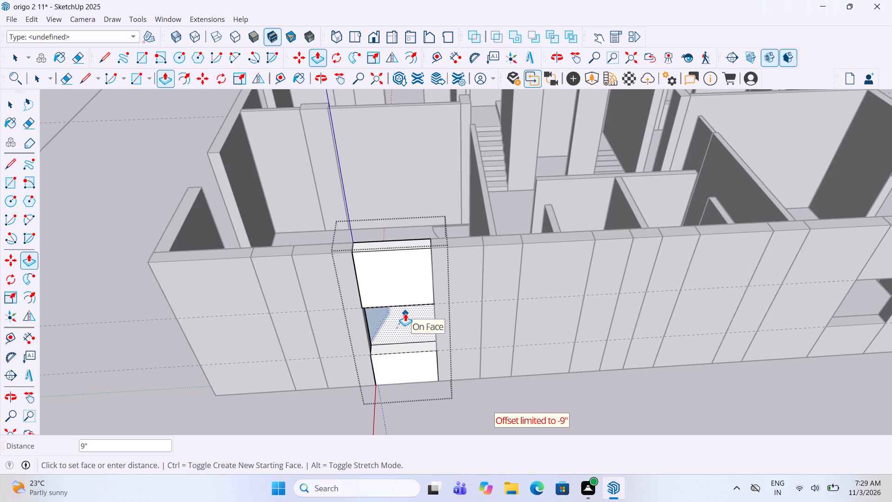
{"action": "left_click", "coordinate": [405, 313]}
{"action": "left_click", "coordinate": [405, 313]}
{"action": "key", "text": "Delete"}
{"action": "key", "text": "space"}
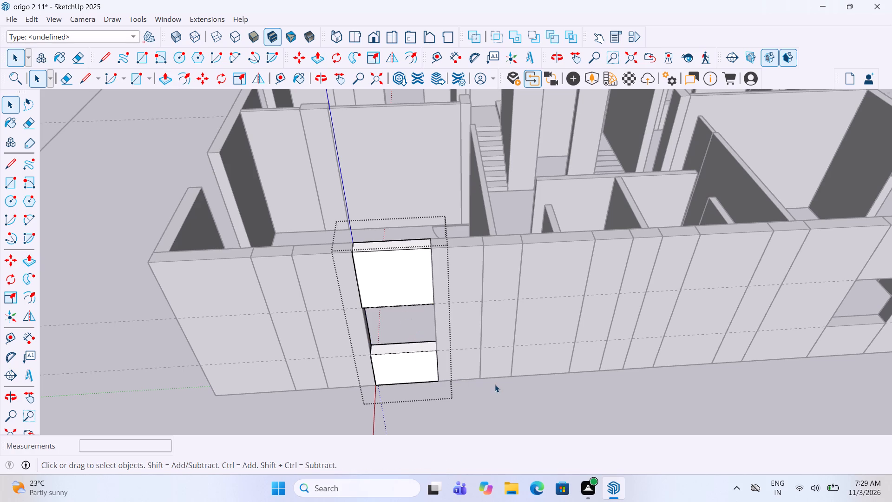
{"action": "left_click", "coordinate": [495, 384]}
Delete the horizontal guide lines running along both long outer walls.
{"action": "middle_click_drag", "start_coordinate": [345, 271], "coordinate": [713, 272]}
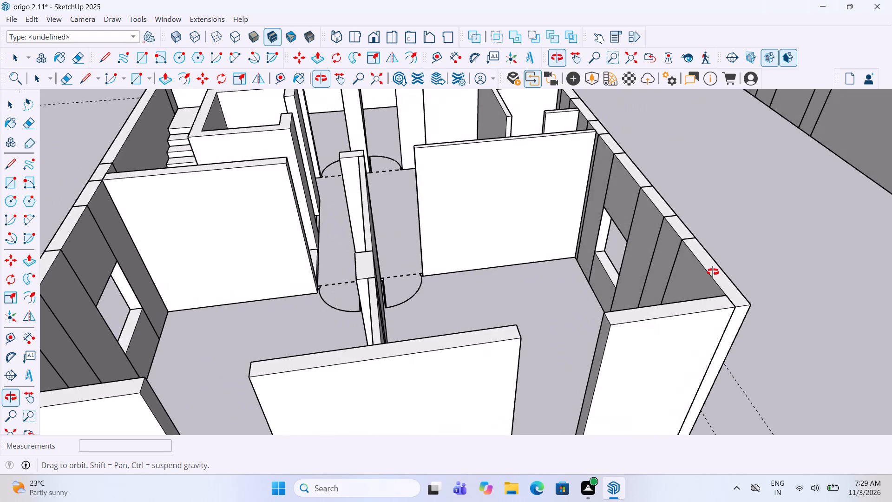
{"action": "middle_click_drag", "start_coordinate": [713, 272], "coordinate": [364, 256]}
{"action": "scroll", "coordinate": [365, 261], "scroll_direction": "down", "scroll_amount": 4}
{"action": "left_click_drag", "start_coordinate": [212, 356], "coordinate": [169, 289]}
{"action": "key", "text": "Delete"}
{"action": "scroll", "coordinate": [210, 284], "scroll_direction": "down", "scroll_amount": 4}
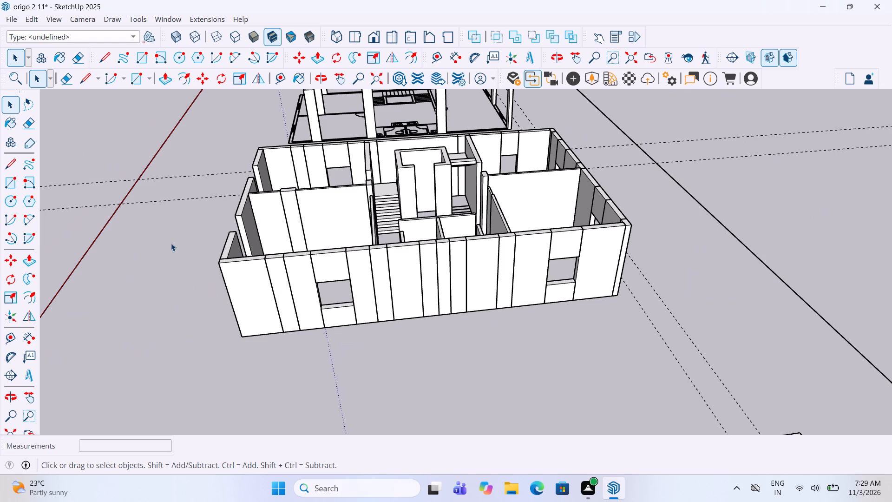
{"action": "left_click_drag", "start_coordinate": [182, 210], "coordinate": [164, 163]}
{"action": "left_click", "coordinate": [164, 163]}
{"action": "key", "text": "Delete"}
{"action": "scroll", "coordinate": [149, 241], "scroll_direction": "down", "scroll_amount": 4}
{"action": "scroll", "coordinate": [156, 228], "scroll_direction": "up", "scroll_amount": 3}
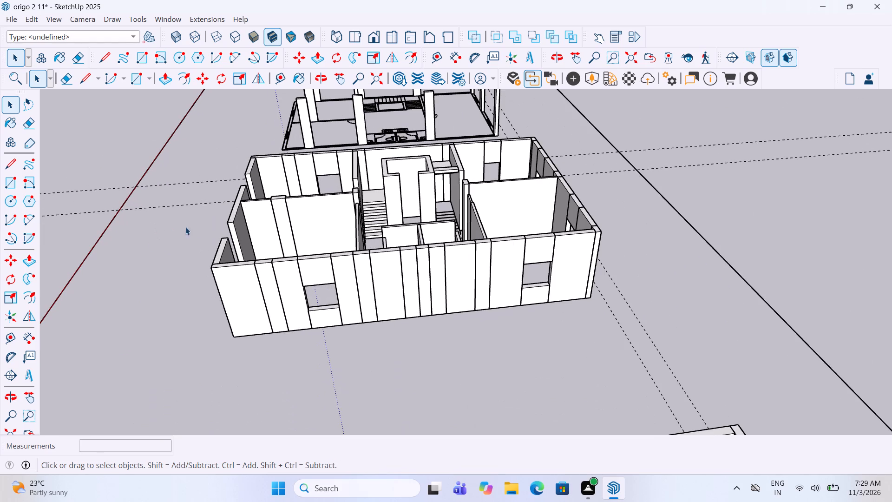
{"action": "left_click_drag", "start_coordinate": [195, 223], "coordinate": [174, 174]}
{"action": "key", "text": "Delete"}
{"action": "scroll", "coordinate": [185, 215], "scroll_direction": "down", "scroll_amount": 6}
{"action": "scroll", "coordinate": [354, 279], "scroll_direction": "up", "scroll_amount": 3}
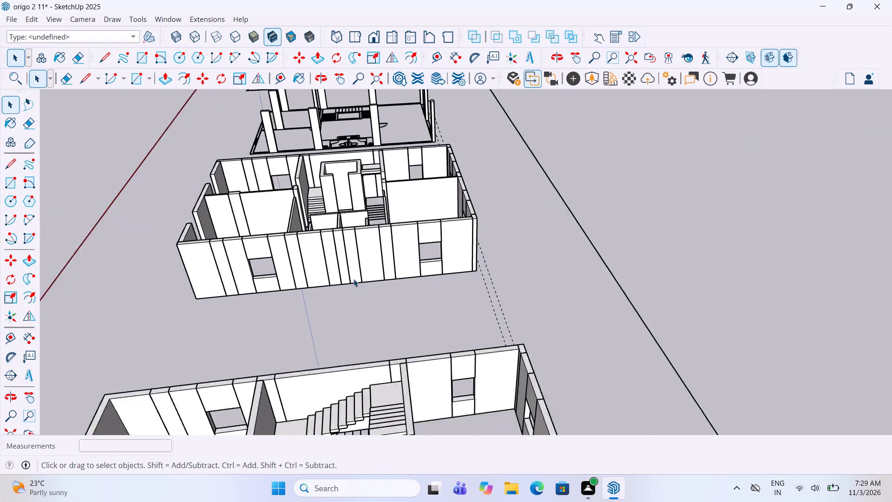
Add guide lines across the toilet section of the long outer wall, 5' above its base edge and another 2' above that.
{"action": "scroll", "coordinate": [354, 279], "scroll_direction": "up", "scroll_amount": 3}
{"action": "scroll", "coordinate": [316, 236], "scroll_direction": "up", "scroll_amount": 4}
{"action": "middle_click_drag", "start_coordinate": [317, 195], "coordinate": [293, 325]}
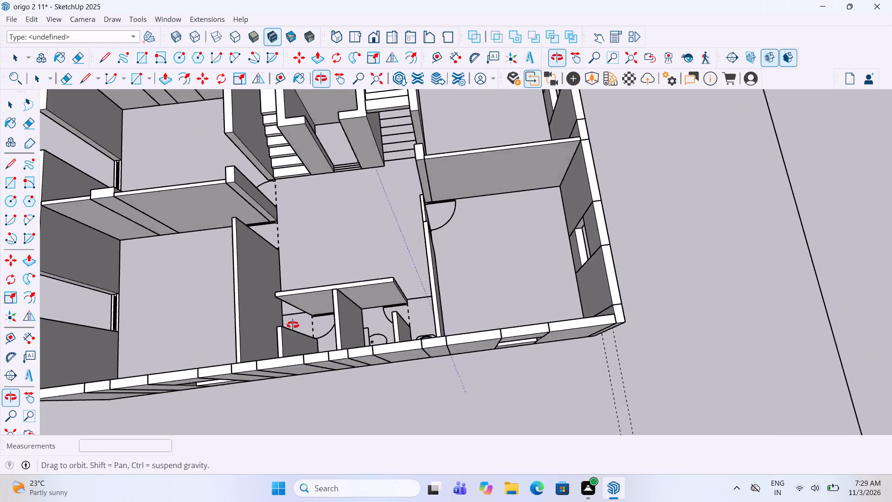
{"action": "middle_click_drag", "start_coordinate": [293, 325], "coordinate": [267, 226]}
{"action": "scroll", "coordinate": [285, 274], "scroll_direction": "up", "scroll_amount": 4}
{"action": "middle_click_drag", "start_coordinate": [286, 274], "coordinate": [330, 243]}
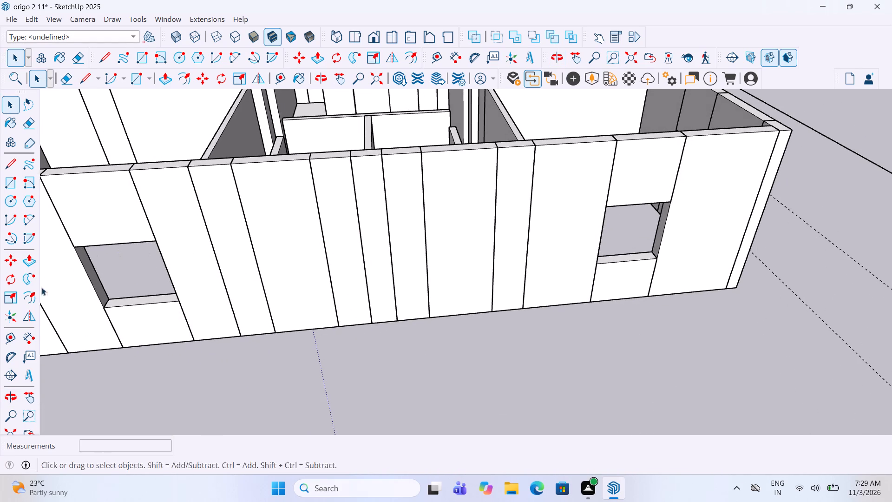
{"action": "left_click", "coordinate": [10, 334]}
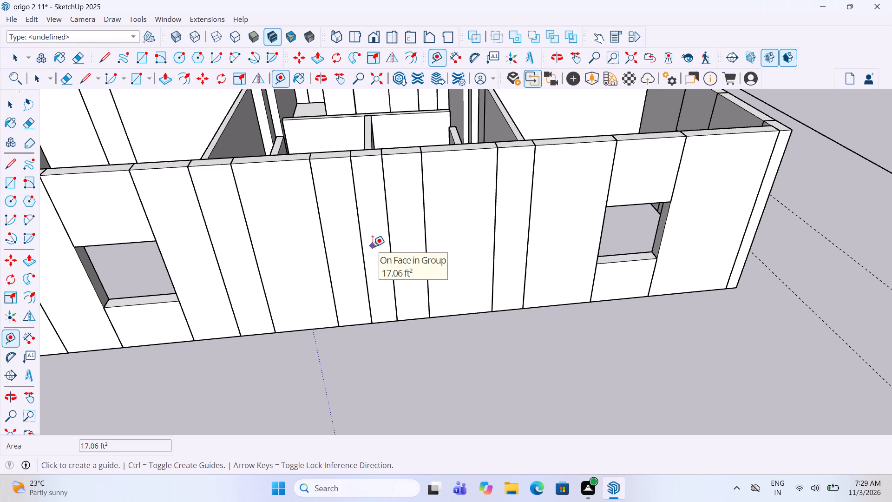
{"action": "left_click", "coordinate": [350, 323]}
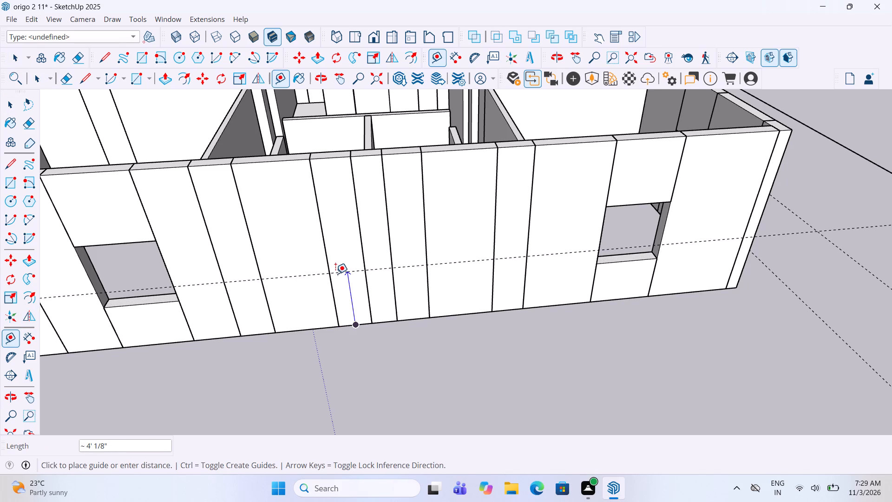
{"action": "type", "text": "5'"}
{"action": "key", "text": "Return"}
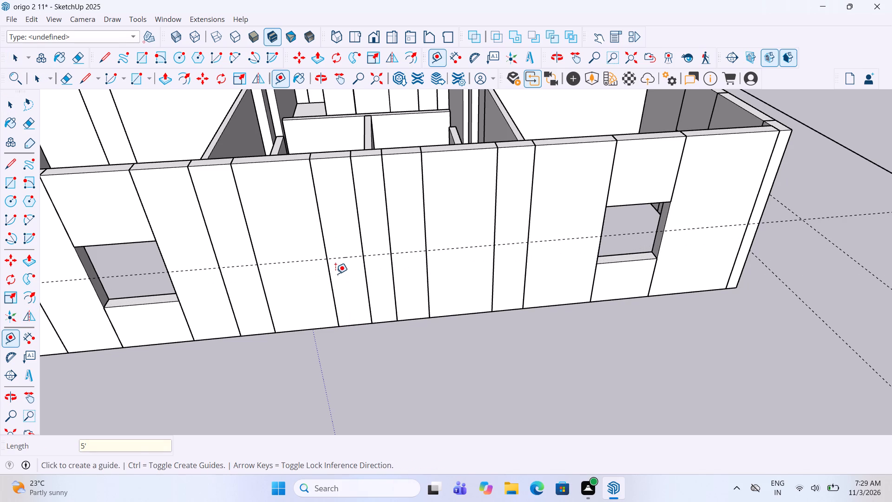
{"action": "left_click", "coordinate": [295, 264]}
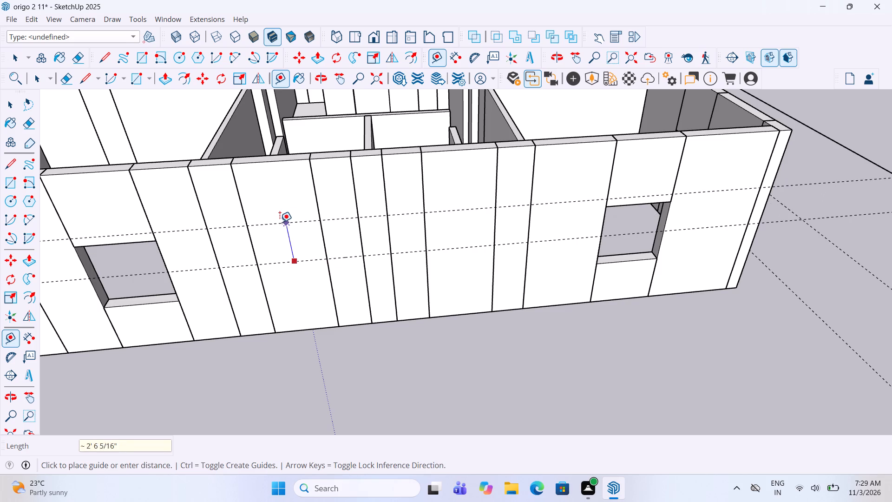
{"action": "type", "text": "2'"}
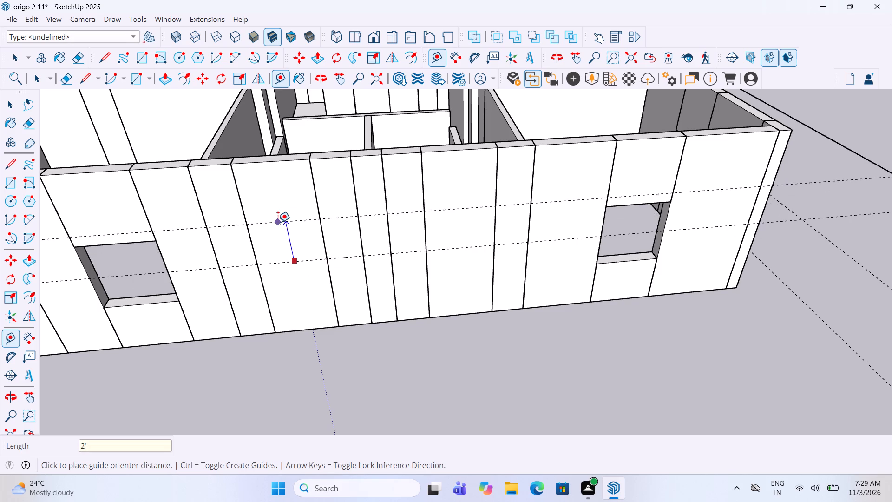
{"action": "key", "text": "Return"}
{"action": "key", "text": "space"}
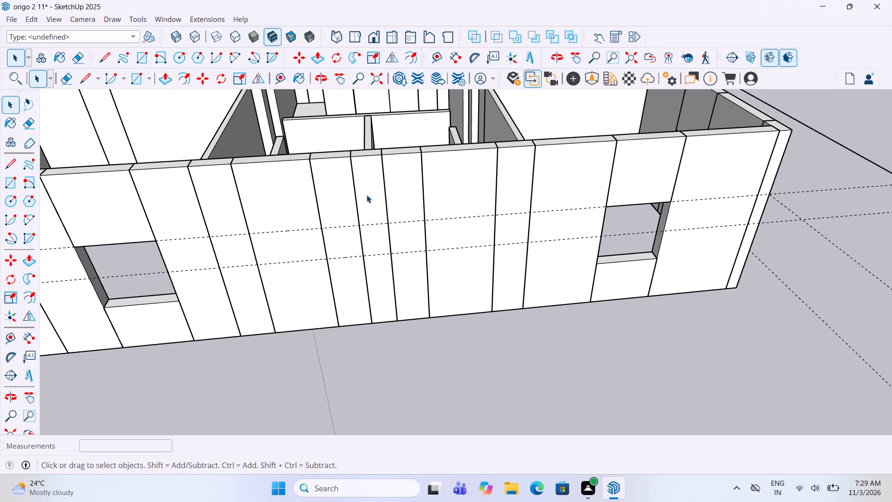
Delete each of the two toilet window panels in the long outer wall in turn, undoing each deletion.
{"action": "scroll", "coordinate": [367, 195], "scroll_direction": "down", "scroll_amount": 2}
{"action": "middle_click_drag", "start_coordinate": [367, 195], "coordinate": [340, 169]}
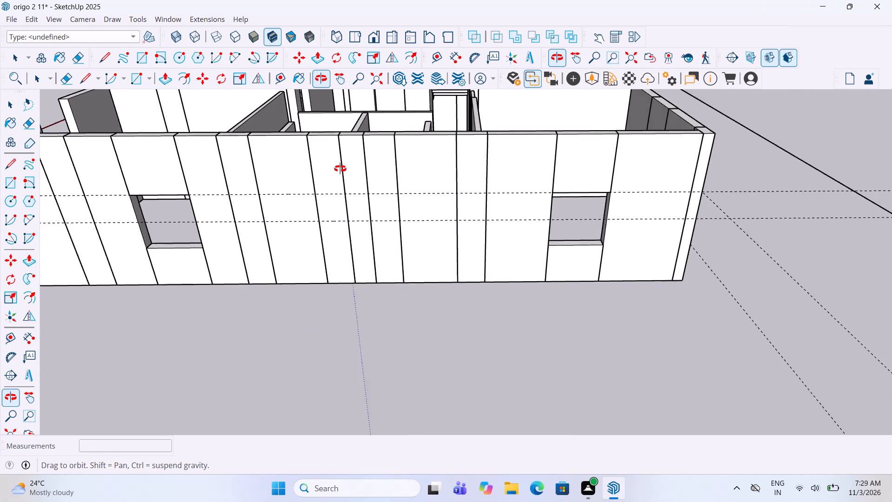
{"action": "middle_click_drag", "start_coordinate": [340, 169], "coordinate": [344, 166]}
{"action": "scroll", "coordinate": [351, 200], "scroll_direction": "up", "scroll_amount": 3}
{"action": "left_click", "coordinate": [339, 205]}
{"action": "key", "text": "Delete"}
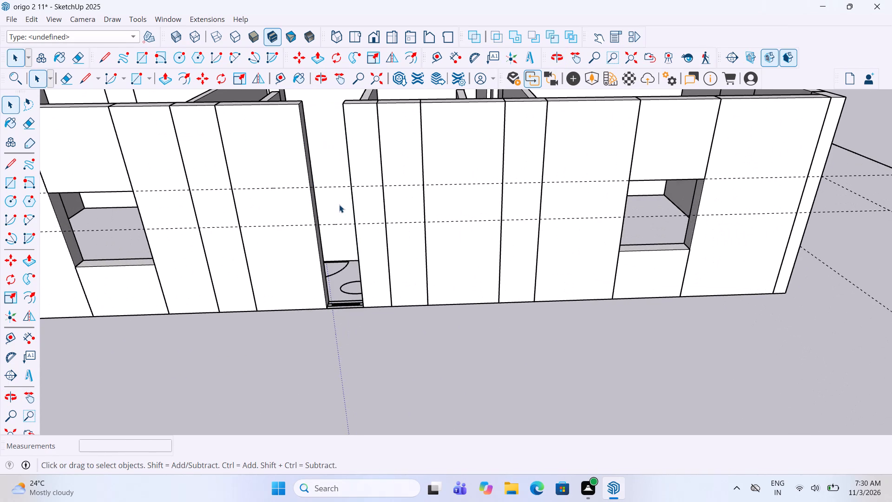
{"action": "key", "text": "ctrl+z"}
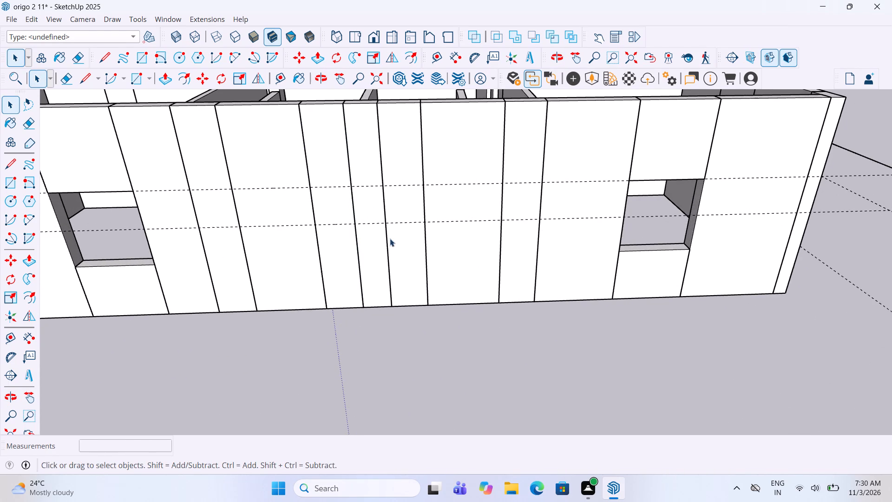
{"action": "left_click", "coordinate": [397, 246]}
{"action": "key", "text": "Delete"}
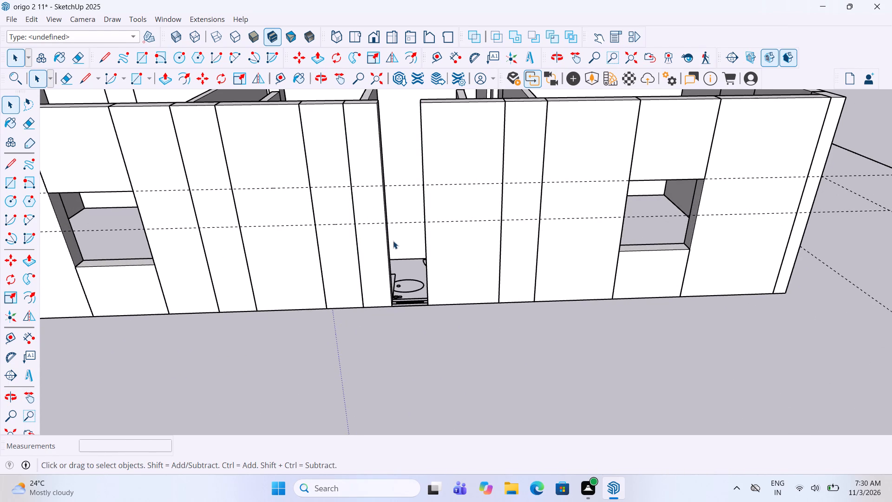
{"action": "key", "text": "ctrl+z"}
Open the first toilet window panel for editing and draw a 2' by 2' rectangle on it between the two guide lines.
{"action": "double_click", "coordinate": [348, 246]}
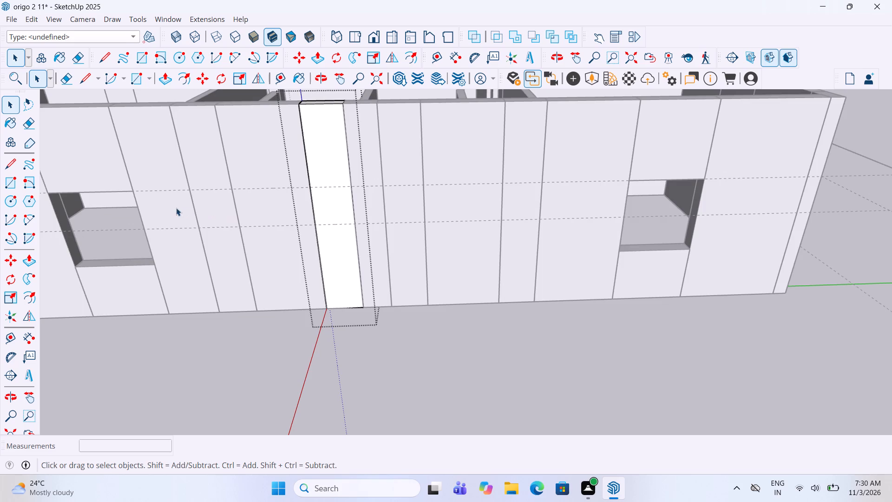
{"action": "left_click", "coordinate": [14, 183]}
{"action": "scroll", "coordinate": [387, 204], "scroll_direction": "up", "scroll_amount": 2}
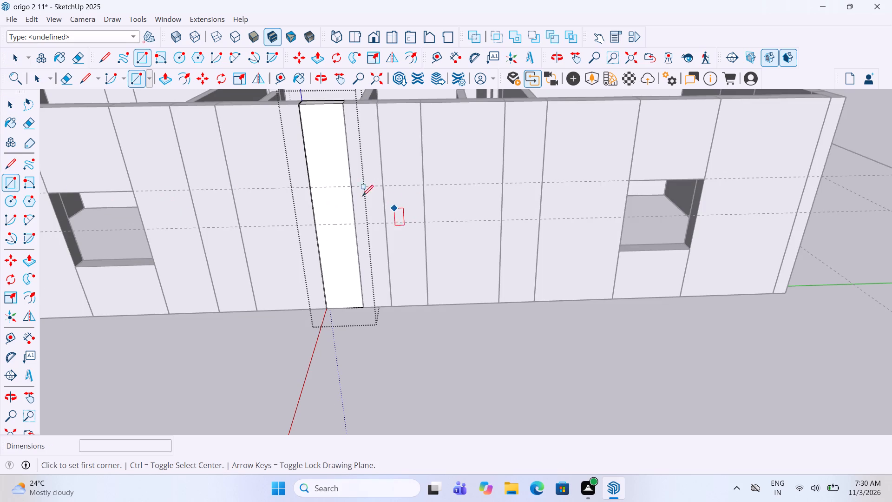
{"action": "scroll", "coordinate": [362, 197], "scroll_direction": "up", "scroll_amount": 2}
{"action": "left_click", "coordinate": [342, 178]}
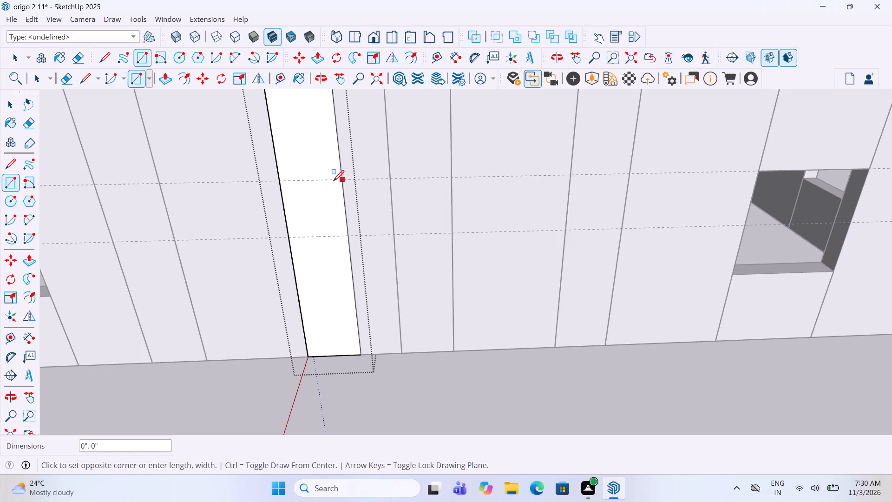
{"action": "left_click", "coordinate": [287, 240]}
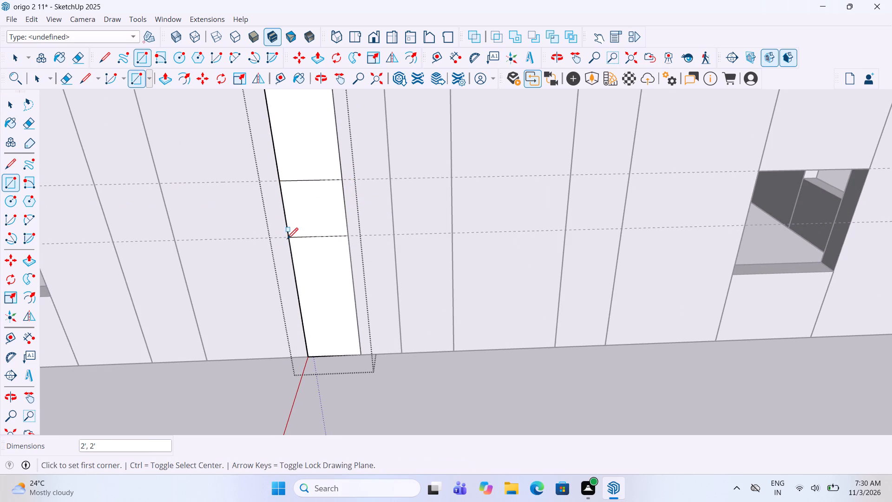
Push the rectangle 9" through the first toilet panel to cut the window opening, and leave the panel's editing mode.
{"action": "key", "text": "p"}
{"action": "double_click", "coordinate": [311, 224]}
{"action": "left_click_drag", "start_coordinate": [320, 211], "coordinate": [318, 209]}
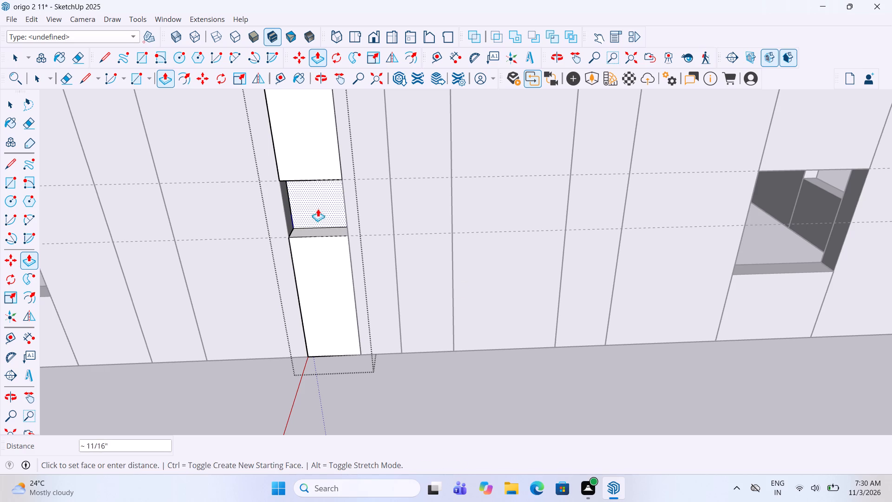
{"action": "left_click_drag", "start_coordinate": [318, 209], "coordinate": [315, 178]}
{"action": "left_click_drag", "start_coordinate": [317, 213], "coordinate": [312, 183]}
{"action": "left_click", "coordinate": [312, 183]}
{"action": "left_click", "coordinate": [330, 184]}
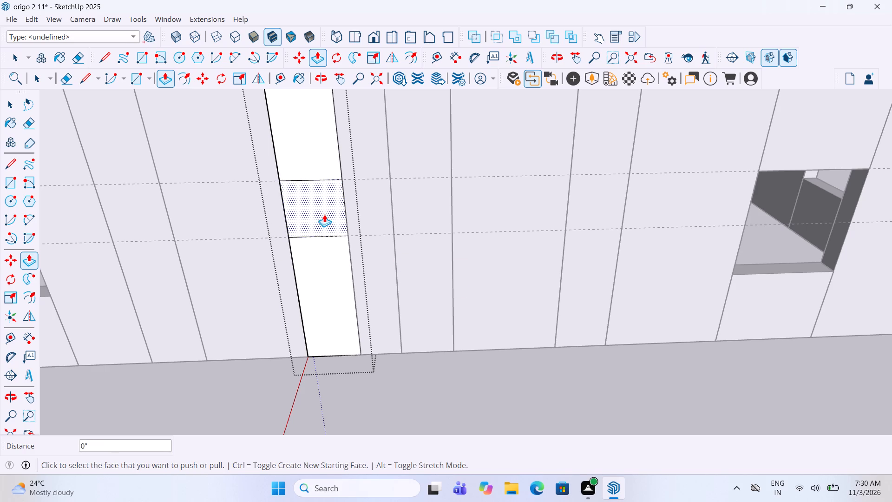
{"action": "left_click_drag", "start_coordinate": [324, 214], "coordinate": [326, 192]}
{"action": "scroll", "coordinate": [334, 230], "scroll_direction": "down", "scroll_amount": 4}
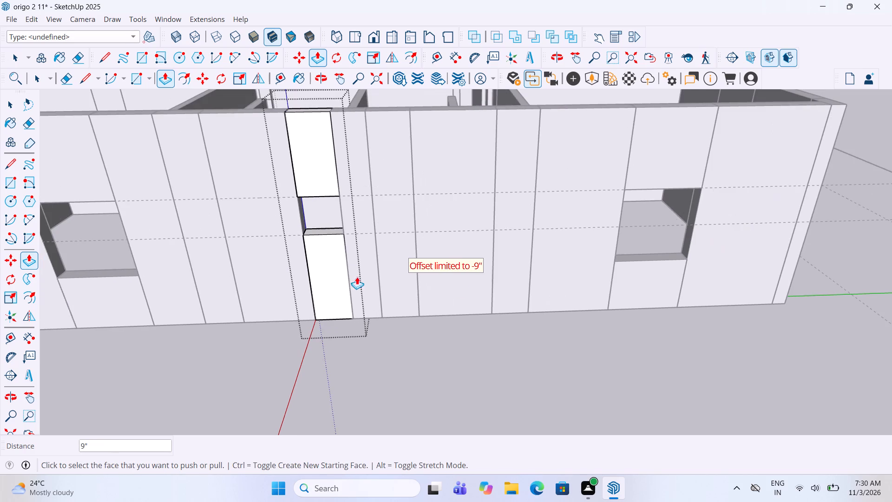
{"action": "key", "text": "space"}
{"action": "left_click", "coordinate": [374, 337]}
Cut a 2' by 2' opening between the guides through the other toilet's 9" thick window panel, and leave its editing mode.
{"action": "middle_click_drag", "start_coordinate": [312, 210], "coordinate": [543, 281]}
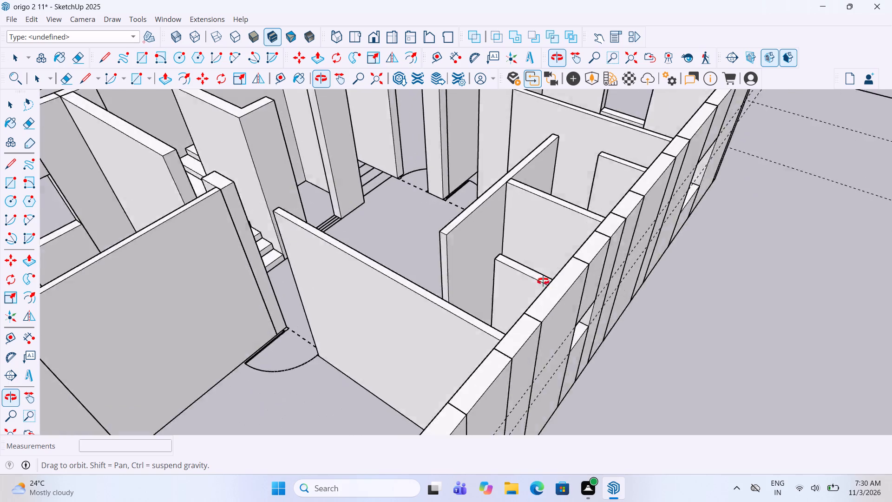
{"action": "middle_click_drag", "start_coordinate": [543, 281], "coordinate": [317, 239]}
{"action": "scroll", "coordinate": [430, 242], "scroll_direction": "up", "scroll_amount": 3}
{"action": "double_click", "coordinate": [401, 249]}
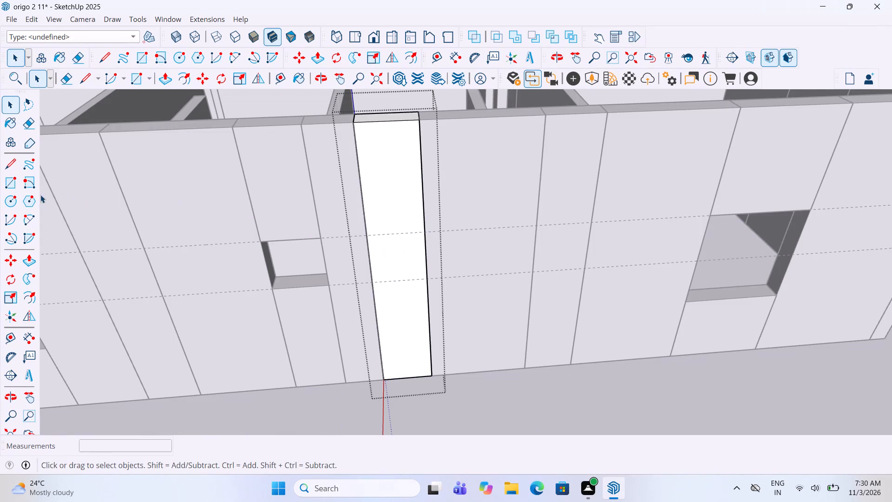
{"action": "left_click", "coordinate": [7, 176]}
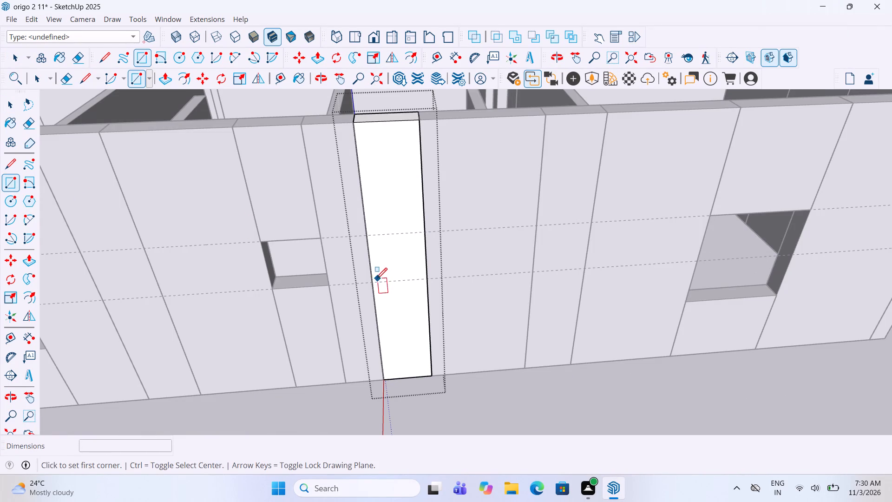
{"action": "left_click", "coordinate": [375, 283]}
{"action": "left_click", "coordinate": [424, 234]}
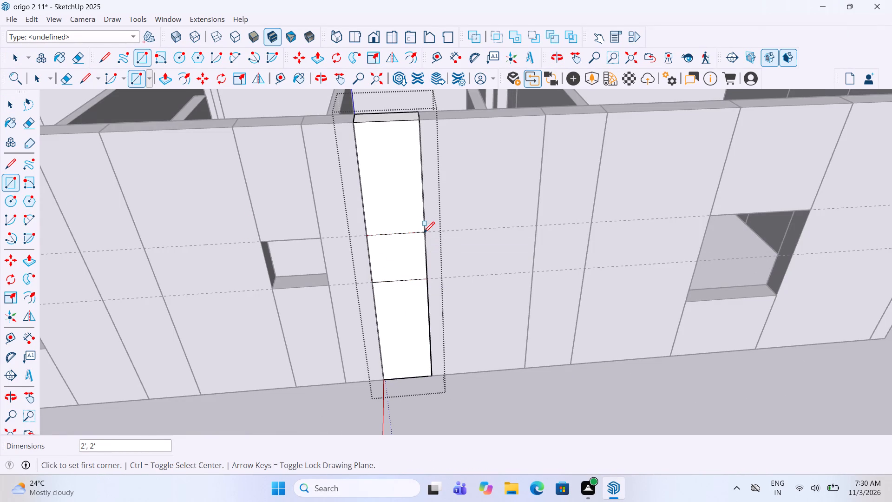
{"action": "key", "text": "p"}
{"action": "left_click", "coordinate": [400, 269]}
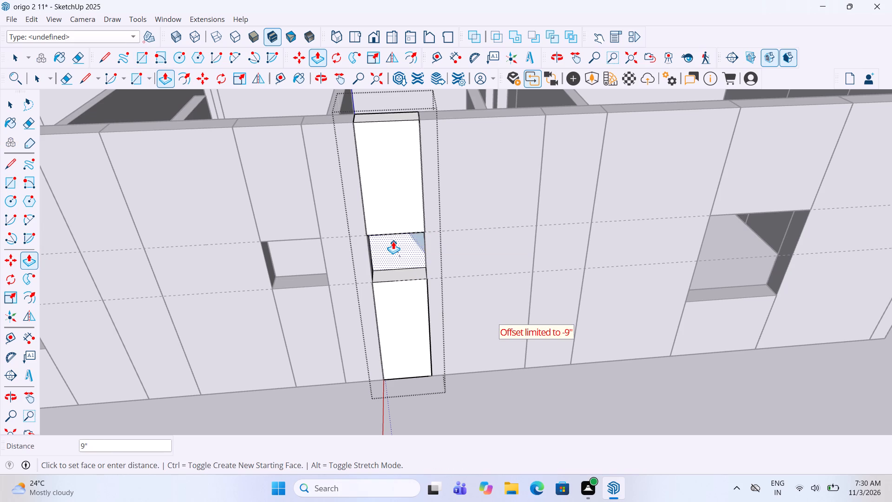
{"action": "double_click", "coordinate": [393, 241]}
{"action": "key", "text": "Delete"}
{"action": "key", "text": "space"}
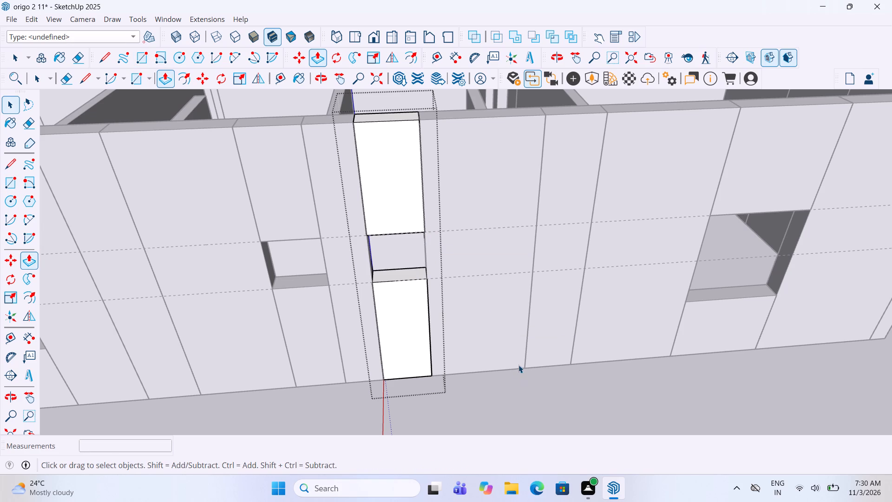
{"action": "left_click", "coordinate": [516, 378]}
Extrude the window strip nearer the toilet-side corner of the short outer wall up 11' to the wall top, and leave its editing mode.
{"action": "scroll", "coordinate": [460, 294], "scroll_direction": "down", "scroll_amount": 3}
{"action": "middle_click_drag", "start_coordinate": [295, 236], "coordinate": [713, 346]}
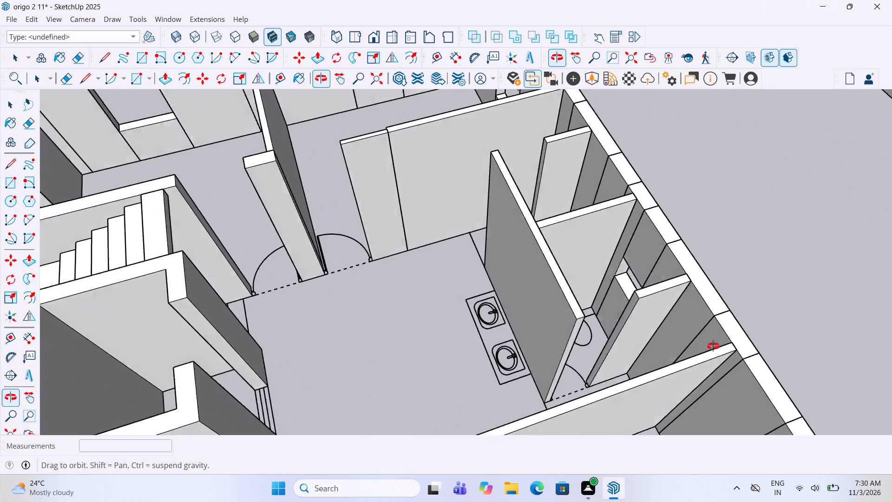
{"action": "middle_click_drag", "start_coordinate": [713, 346], "coordinate": [363, 267]}
{"action": "scroll", "coordinate": [524, 271], "scroll_direction": "down", "scroll_amount": 11}
{"action": "middle_click_drag", "start_coordinate": [372, 263], "coordinate": [627, 237]}
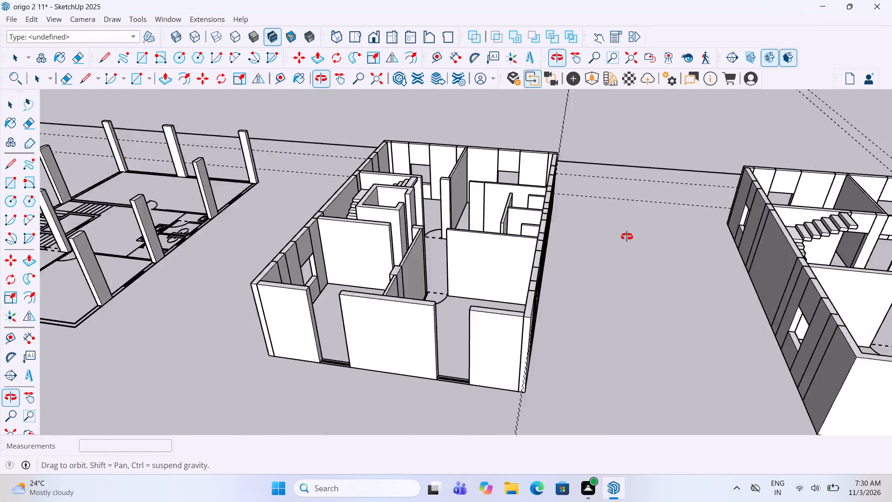
{"action": "middle_click_drag", "start_coordinate": [627, 237], "coordinate": [627, 237]}
{"action": "scroll", "coordinate": [565, 224], "scroll_direction": "down", "scroll_amount": 4}
{"action": "scroll", "coordinate": [538, 340], "scroll_direction": "up", "scroll_amount": 20}
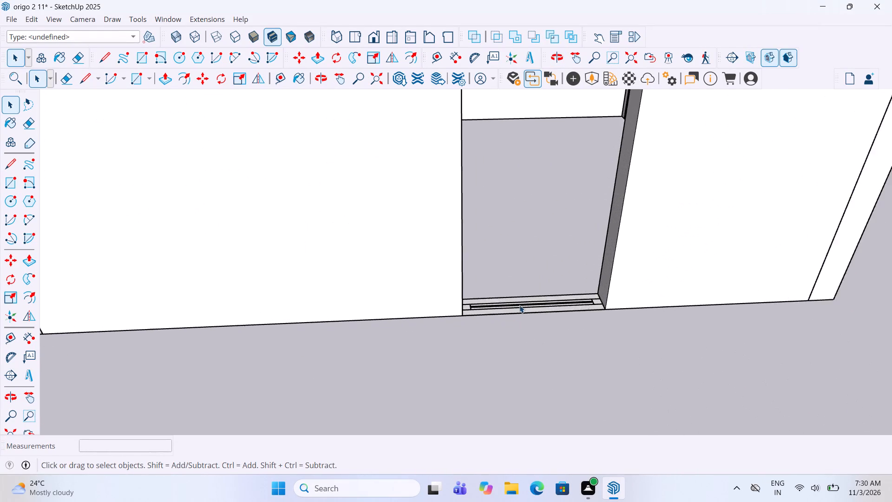
{"action": "scroll", "coordinate": [519, 305], "scroll_direction": "up", "scroll_amount": 1}
{"action": "double_click", "coordinate": [516, 311]}
{"action": "key", "text": "p"}
{"action": "double_click", "coordinate": [518, 302]}
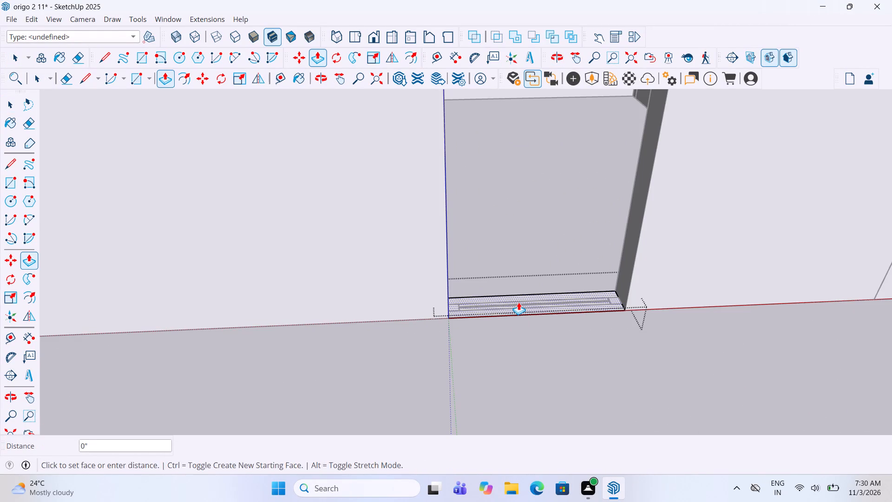
{"action": "key", "text": "ctrl+z"}
{"action": "left_click", "coordinate": [518, 302]}
{"action": "scroll", "coordinate": [521, 293], "scroll_direction": "down", "scroll_amount": 5}
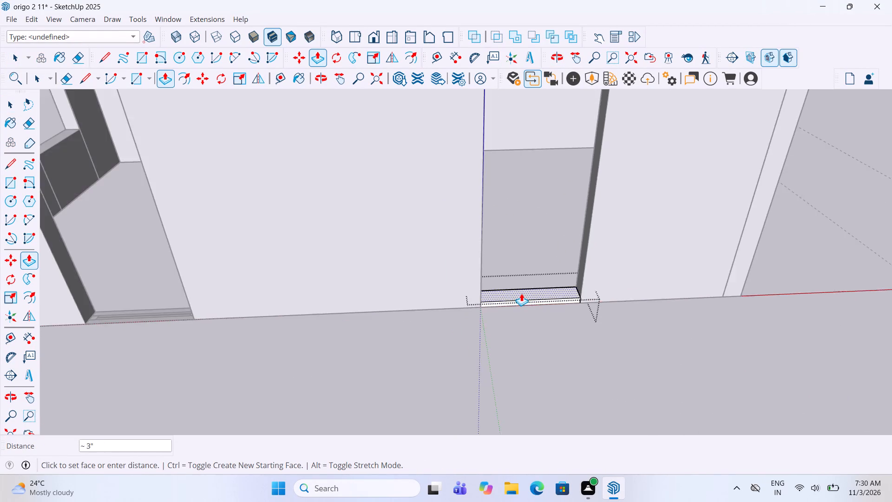
{"action": "scroll", "coordinate": [521, 293], "scroll_direction": "down", "scroll_amount": 11}
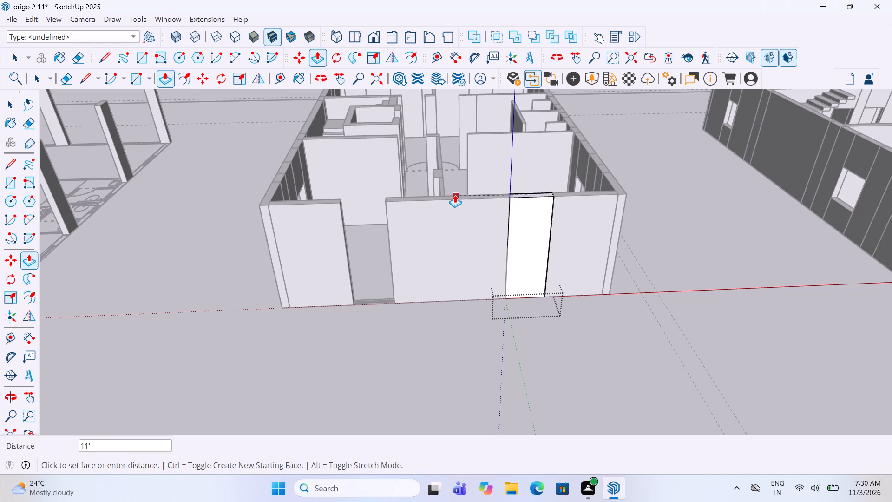
{"action": "left_click", "coordinate": [449, 198]}
{"action": "key", "text": "space"}
{"action": "left_click", "coordinate": [428, 335]}
Raise the remaining window strip in the same short outer wall by the same 11', and leave its editing mode.
{"action": "scroll", "coordinate": [360, 275], "scroll_direction": "up", "scroll_amount": 5}
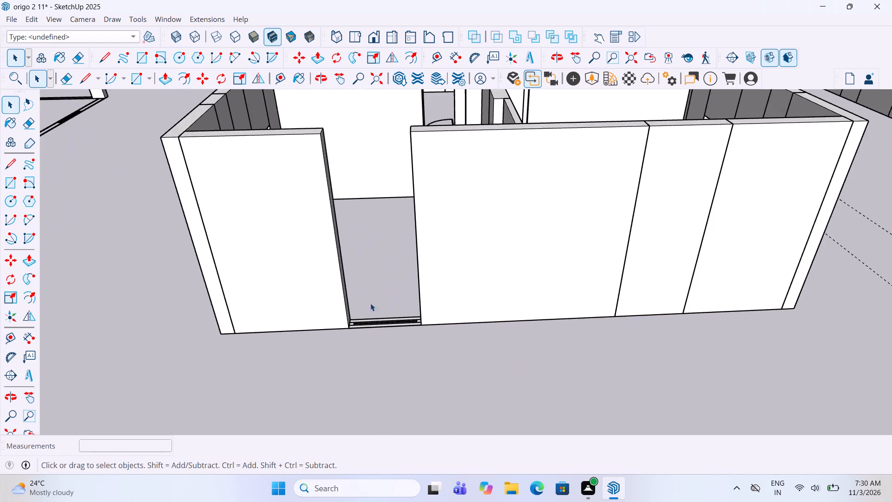
{"action": "scroll", "coordinate": [376, 315], "scroll_direction": "up", "scroll_amount": 4}
{"action": "double_click", "coordinate": [379, 325]}
{"action": "key", "text": "p"}
{"action": "double_click", "coordinate": [380, 324]}
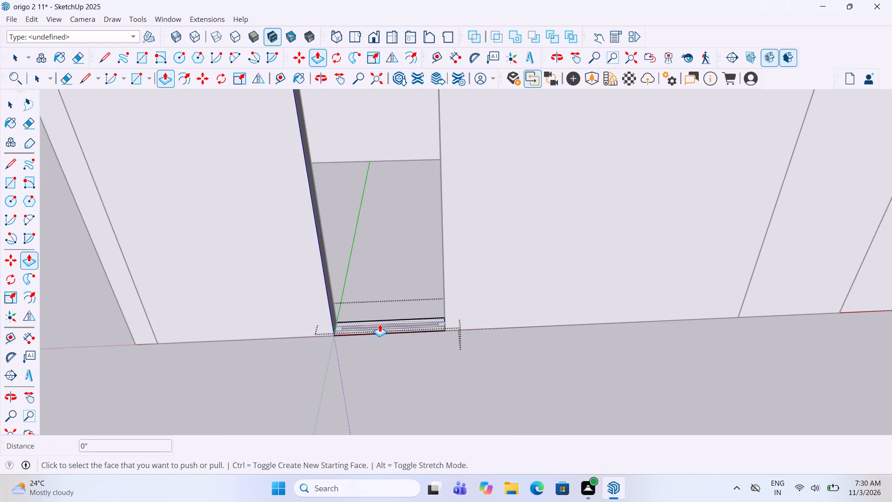
{"action": "key", "text": "space"}
{"action": "left_click", "coordinate": [383, 368]}
Add guide lines across the short outer wall, 3' above its base edge and another 4' above that.
{"action": "scroll", "coordinate": [387, 334], "scroll_direction": "down", "scroll_amount": 5}
{"action": "scroll", "coordinate": [451, 260], "scroll_direction": "down", "scroll_amount": 1}
{"action": "middle_click_drag", "start_coordinate": [439, 254], "coordinate": [429, 254]}
{"action": "scroll", "coordinate": [429, 254], "scroll_direction": "down", "scroll_amount": 1}
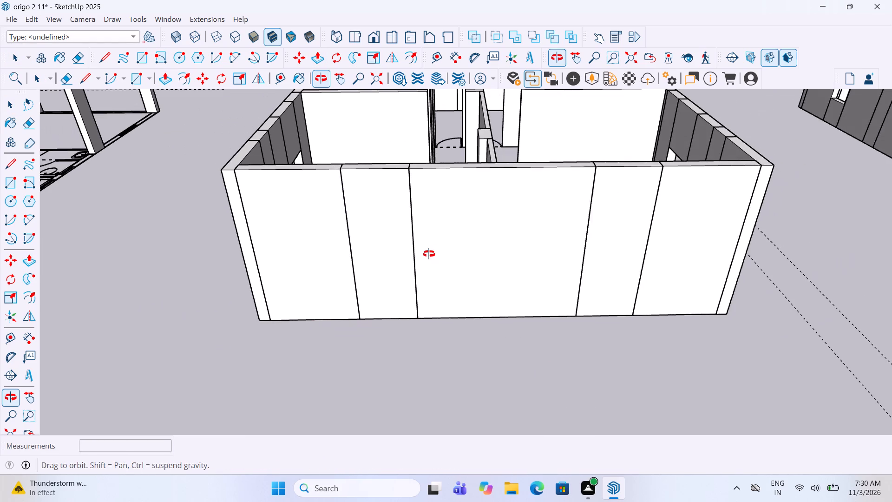
{"action": "middle_click_drag", "start_coordinate": [429, 254], "coordinate": [411, 261]}
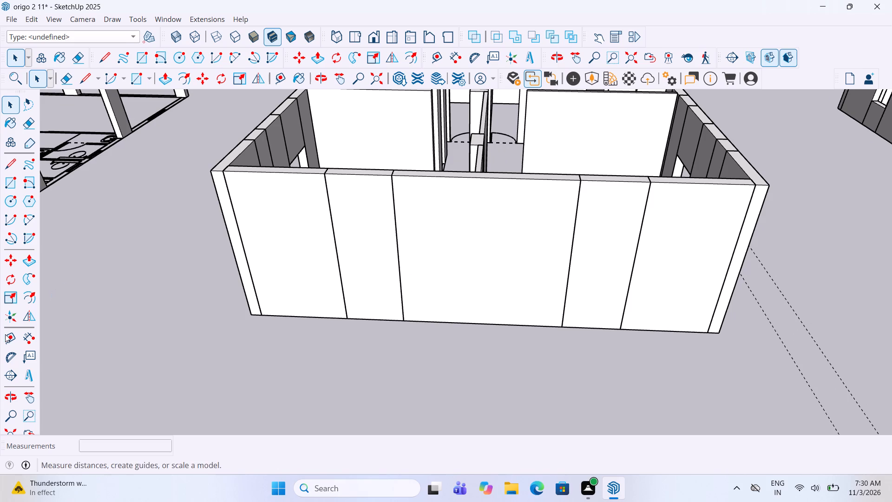
{"action": "left_click", "coordinate": [10, 337]}
{"action": "left_click", "coordinate": [376, 317]}
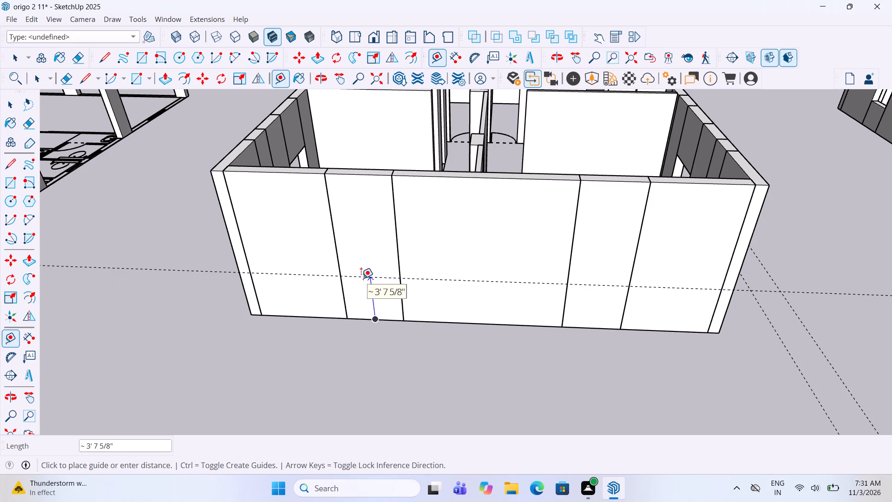
{"action": "type", "text": "3'"}
{"action": "key", "text": "Return"}
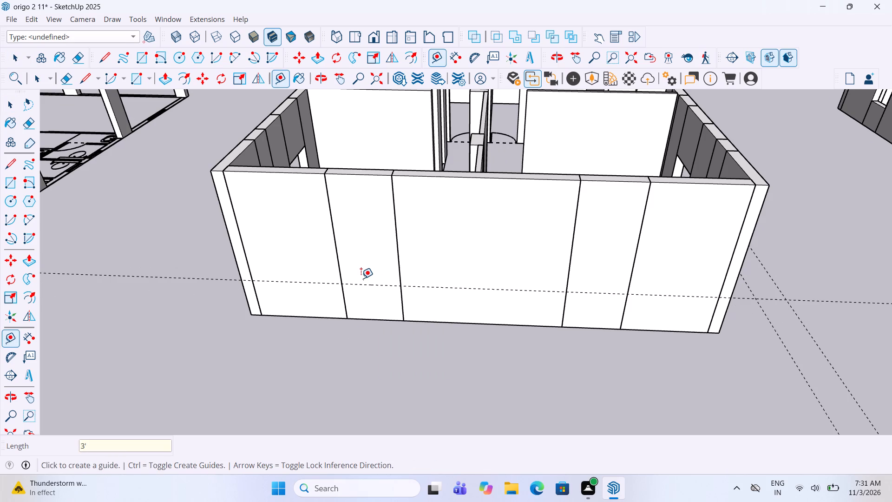
{"action": "left_click", "coordinate": [359, 285]}
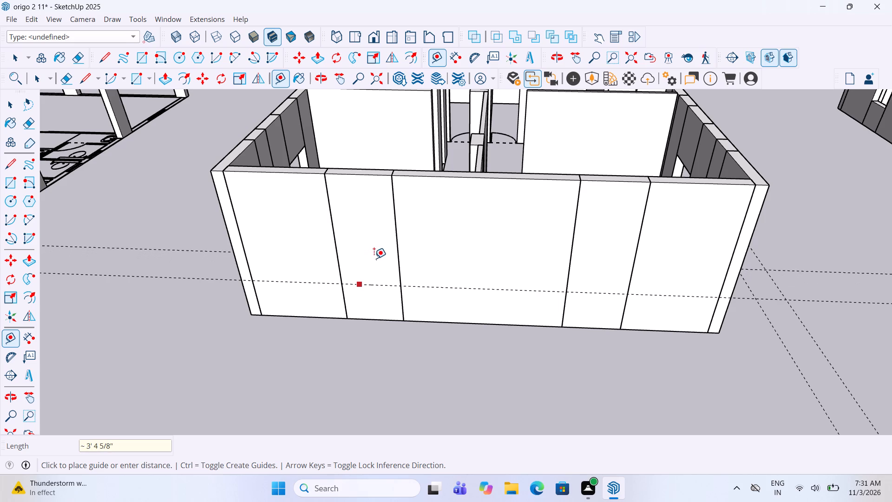
{"action": "key", "text": "4"}
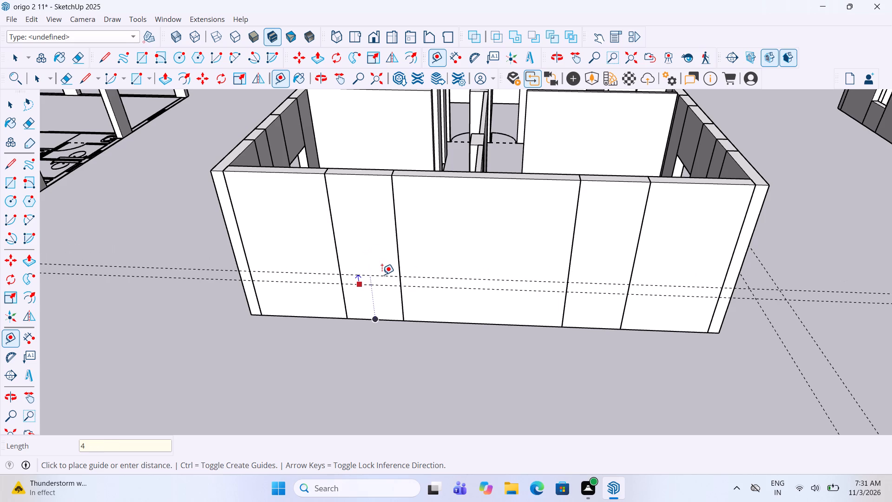
{"action": "key", "text": "apostrophe"}
{"action": "key", "text": "Return"}
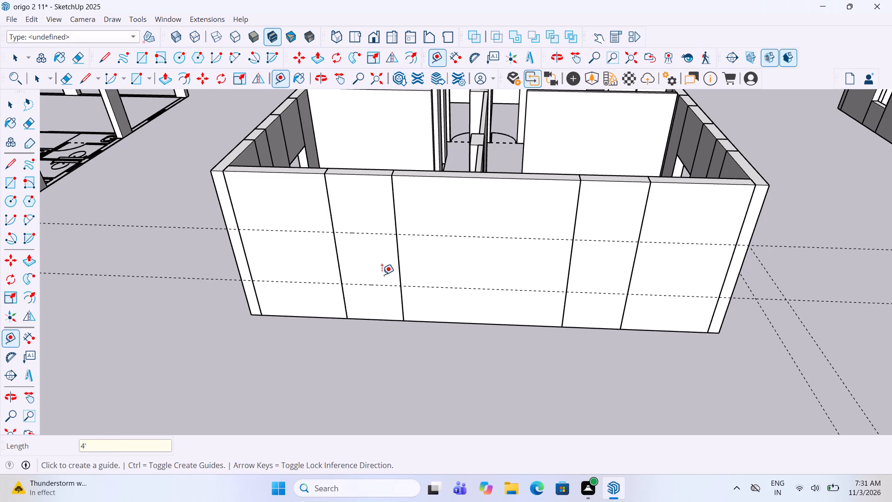
{"action": "key", "text": "space"}
{"action": "left_click", "coordinate": [378, 372]}
Cut a window opening about 3' 11 5/8" wide and 4' high through the toilet-side 9" panel, and leave its editing mode.
{"action": "double_click", "coordinate": [365, 262]}
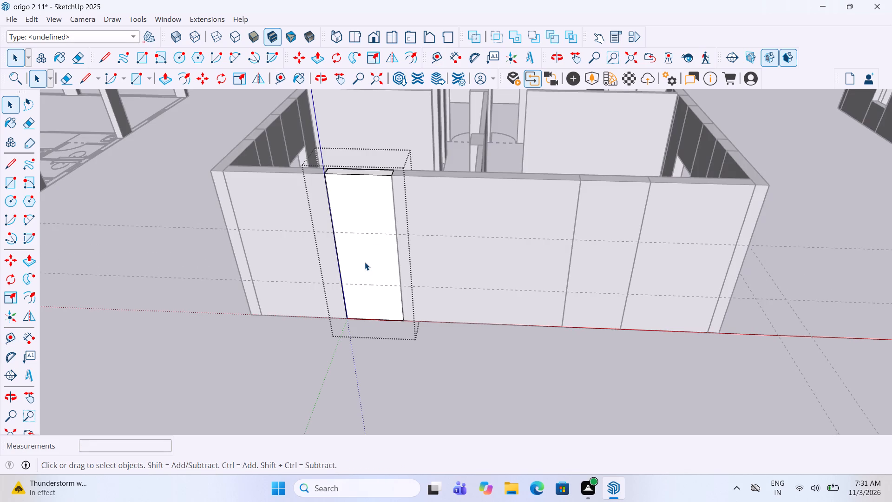
{"action": "left_click", "coordinate": [7, 184]}
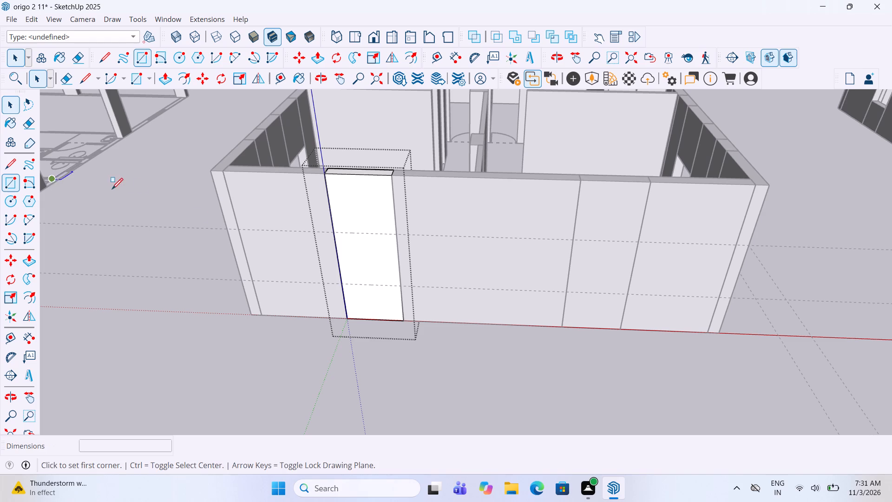
{"action": "left_click", "coordinate": [343, 282]}
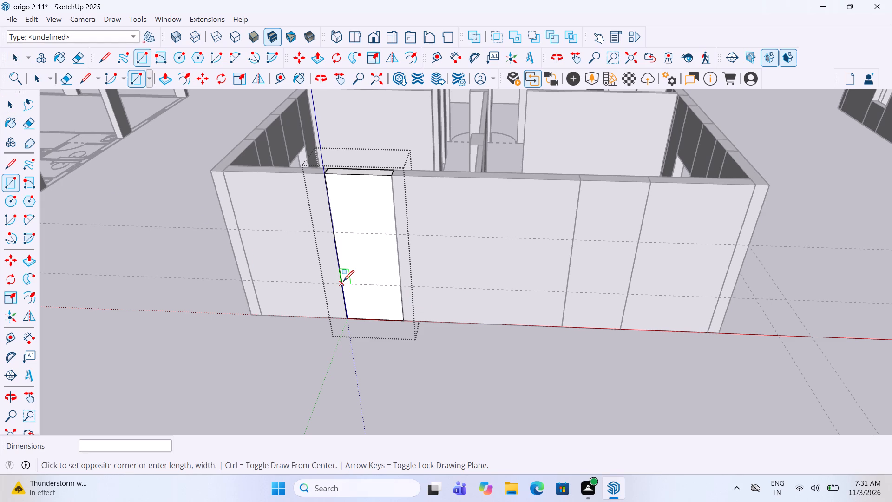
{"action": "left_click", "coordinate": [394, 234]}
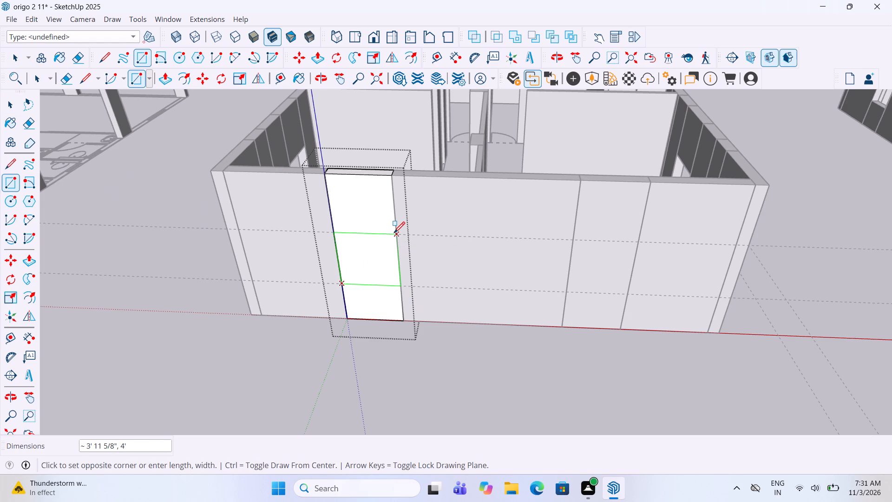
{"action": "key", "text": "p"}
{"action": "left_click", "coordinate": [376, 270]}
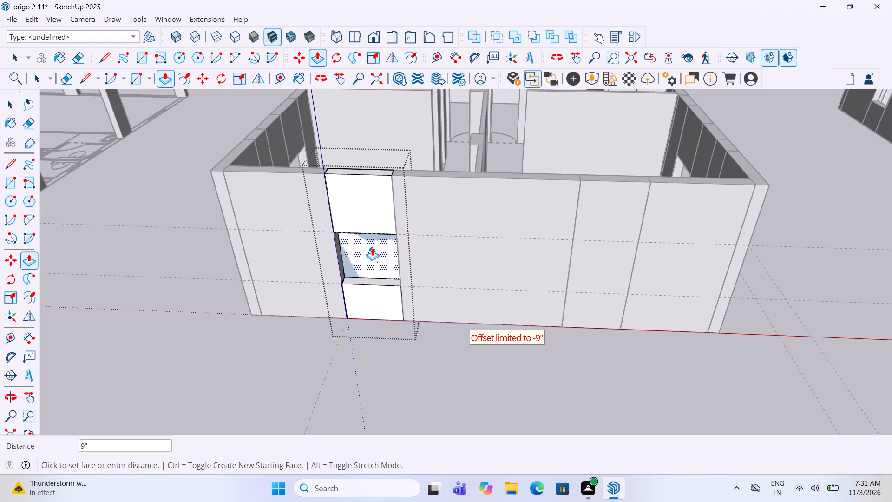
{"action": "left_click", "coordinate": [372, 248]}
{"action": "left_click", "coordinate": [372, 248]}
{"action": "key", "text": "Delete"}
{"action": "key", "text": "space"}
{"action": "left_click", "coordinate": [375, 374]}
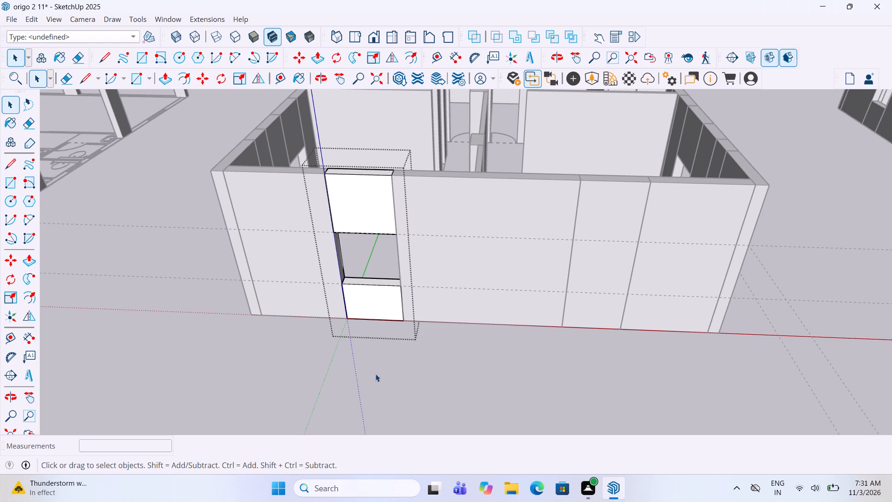
Cut a 4' high opening between the guides through the other 9" thick window panel in the same wall, and leave its editing mode.
{"action": "middle_click_drag", "start_coordinate": [284, 277], "coordinate": [298, 279]}
{"action": "scroll", "coordinate": [298, 279], "scroll_direction": "up", "scroll_amount": 1}
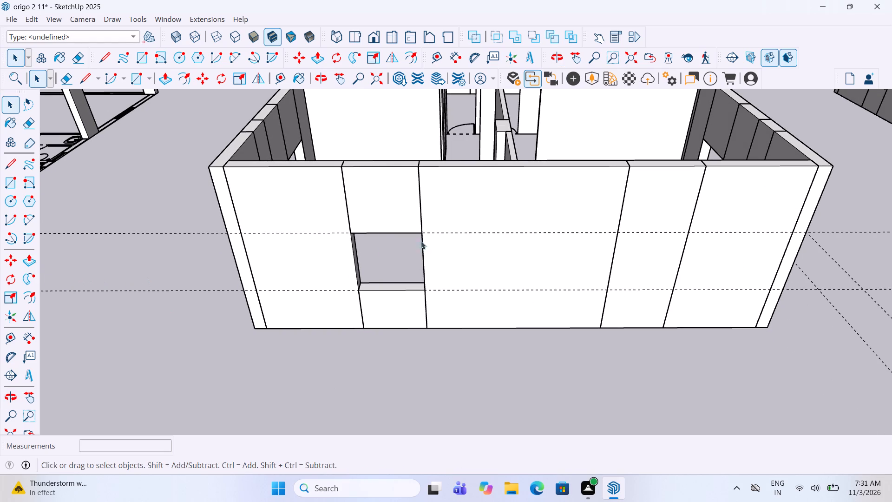
{"action": "scroll", "coordinate": [112, 270], "scroll_direction": "down", "scroll_amount": 6}
{"action": "scroll", "coordinate": [407, 273], "scroll_direction": "up", "scroll_amount": 5}
{"action": "left_click", "coordinate": [408, 251]}
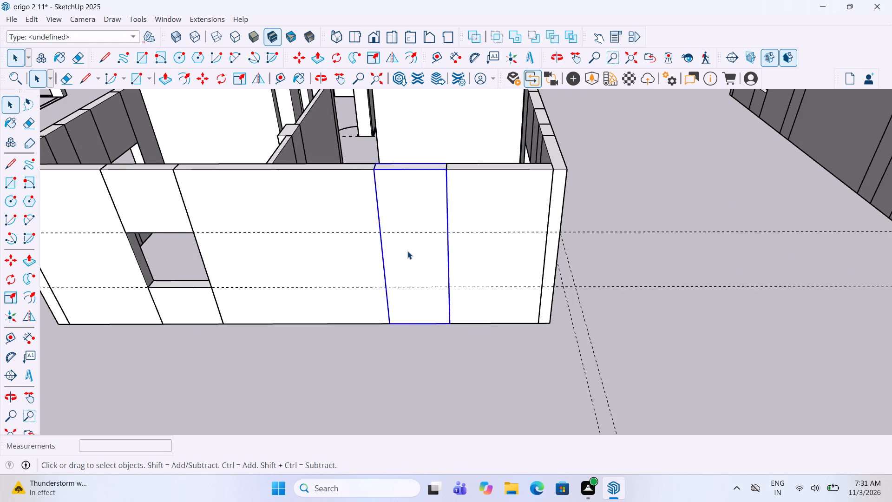
{"action": "left_click", "coordinate": [407, 251]}
{"action": "left_click", "coordinate": [11, 179]}
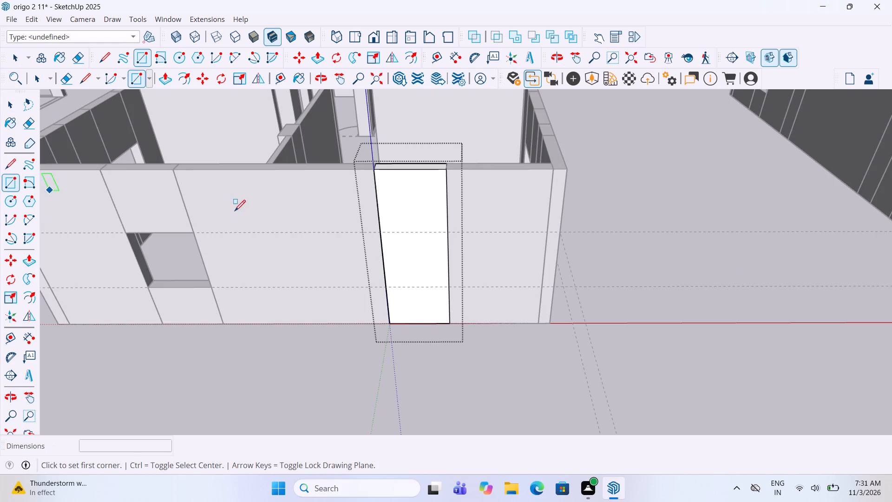
{"action": "left_click", "coordinate": [446, 288]}
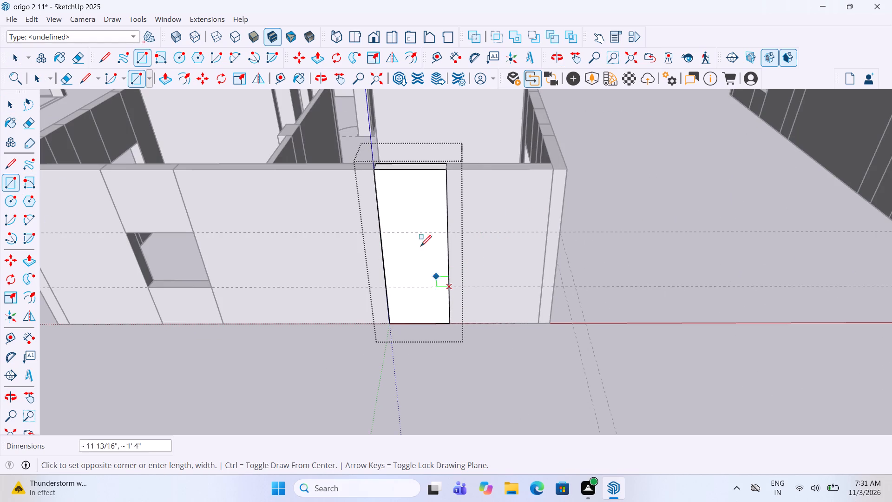
{"action": "left_click", "coordinate": [380, 233]}
{"action": "key", "text": "p"}
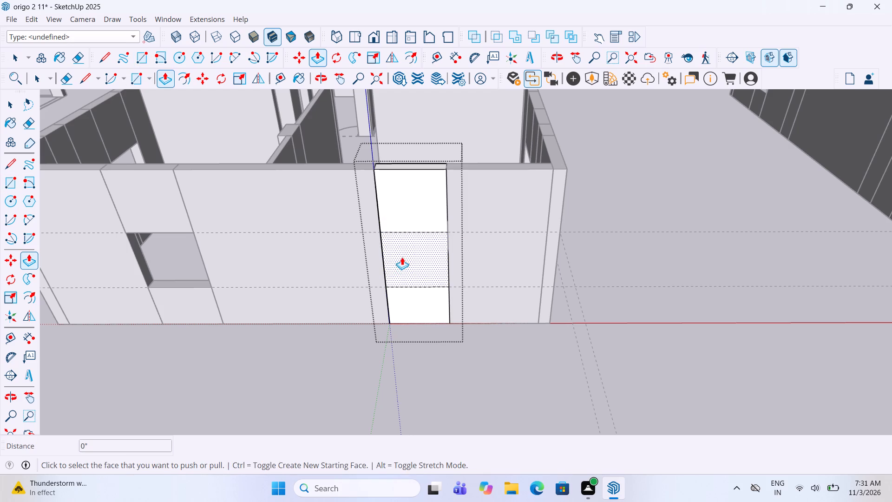
{"action": "left_click", "coordinate": [403, 264]}
{"action": "double_click", "coordinate": [410, 242]}
{"action": "key", "text": "Delete"}
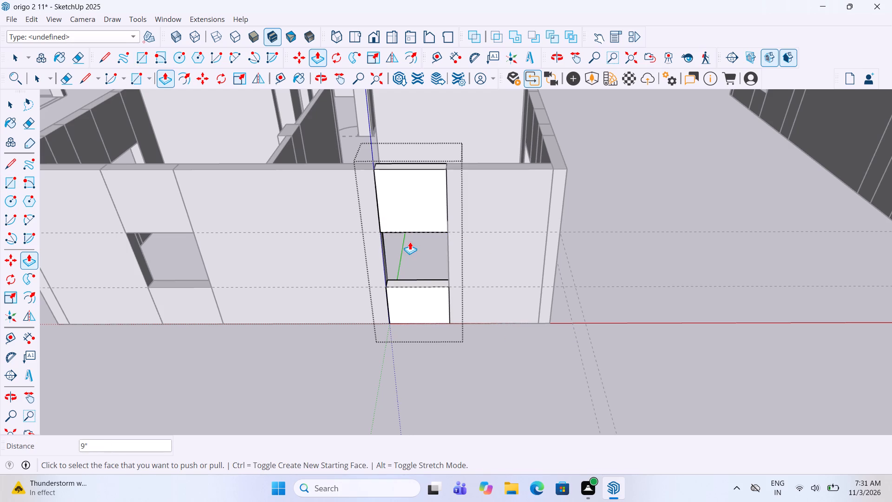
{"action": "key", "text": "space"}
{"action": "left_click", "coordinate": [456, 350]}
Draw a 3' 3" by 4" rectangle across the threshold of the room doorway farther from the staircase.
{"action": "scroll", "coordinate": [456, 338], "scroll_direction": "down", "scroll_amount": 5}
{"action": "middle_click_drag", "start_coordinate": [292, 235], "coordinate": [558, 304]}
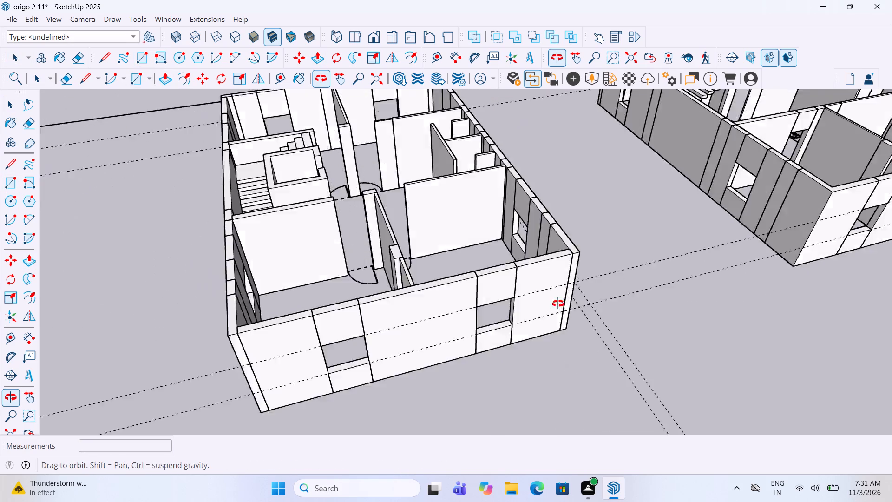
{"action": "middle_click_drag", "start_coordinate": [558, 304], "coordinate": [684, 277]}
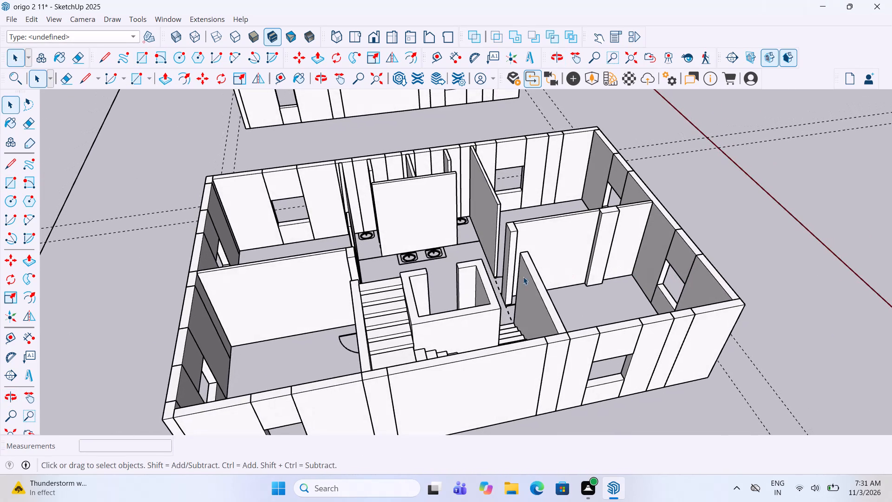
{"action": "scroll", "coordinate": [485, 275], "scroll_direction": "down", "scroll_amount": 4}
{"action": "middle_click_drag", "start_coordinate": [419, 271], "coordinate": [726, 302]}
{"action": "scroll", "coordinate": [598, 197], "scroll_direction": "up", "scroll_amount": 4}
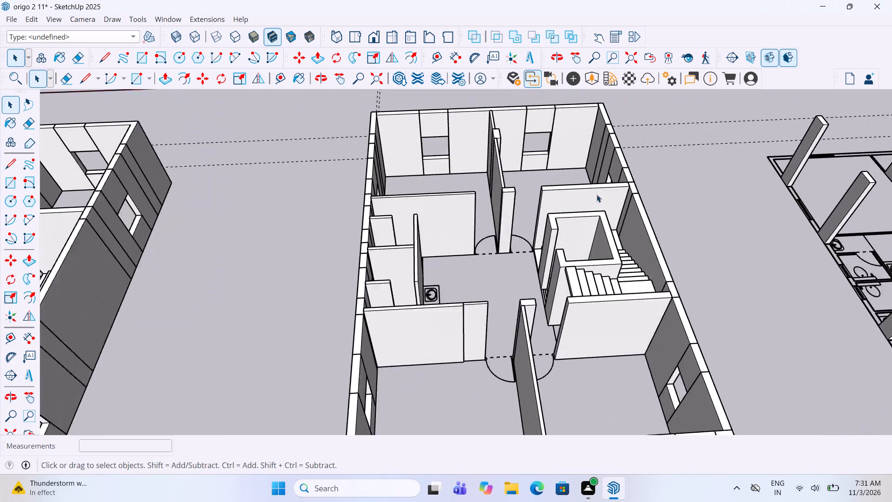
{"action": "scroll", "coordinate": [545, 211], "scroll_direction": "up", "scroll_amount": 4}
{"action": "scroll", "coordinate": [461, 253], "scroll_direction": "up", "scroll_amount": 8}
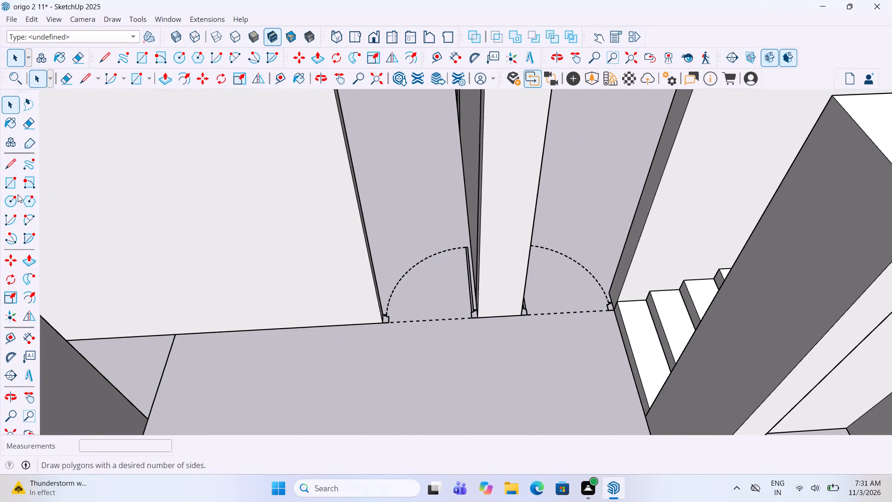
{"action": "left_click", "coordinate": [10, 182]}
{"action": "scroll", "coordinate": [510, 339], "scroll_direction": "up", "scroll_amount": 8}
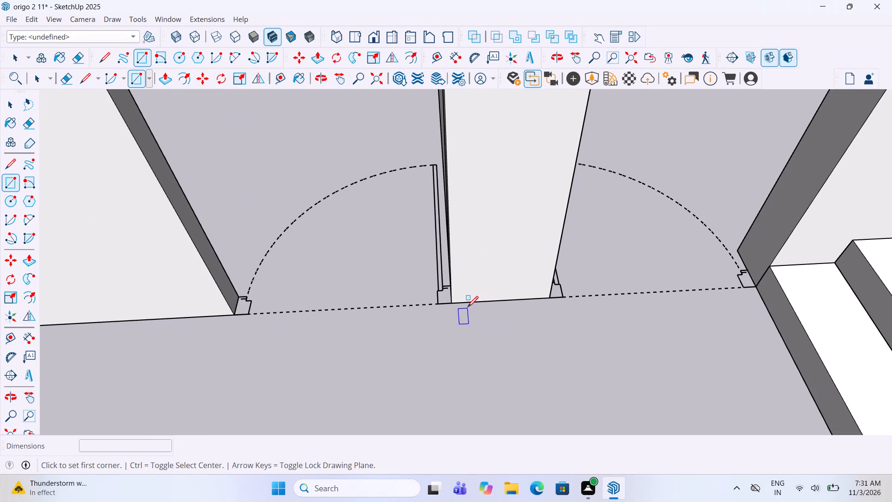
{"action": "left_click", "coordinate": [452, 303]}
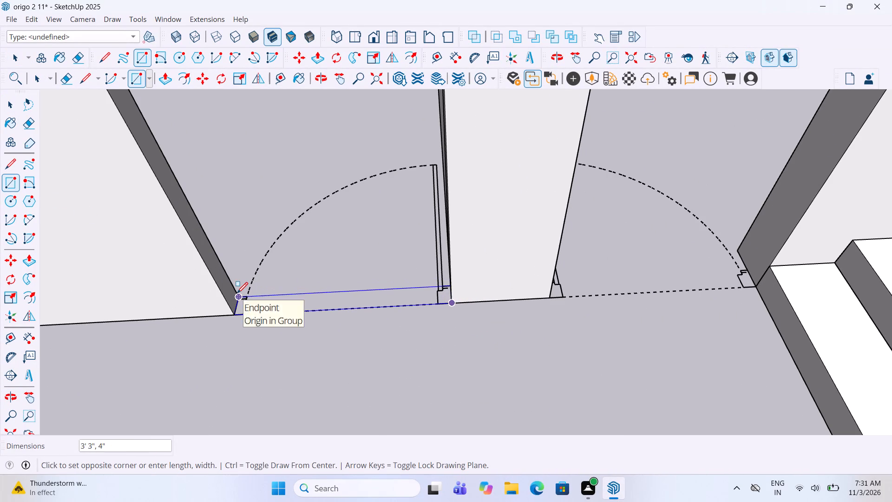
{"action": "left_click", "coordinate": [238, 293]}
Draw a rectangle about 3' 2 7/8" by 9" across the threshold of the adjacent doorway beside the staircase.
{"action": "scroll", "coordinate": [323, 304], "scroll_direction": "down", "scroll_amount": 5}
{"action": "scroll", "coordinate": [511, 301], "scroll_direction": "up", "scroll_amount": 4}
{"action": "scroll", "coordinate": [583, 289], "scroll_direction": "up", "scroll_amount": 4}
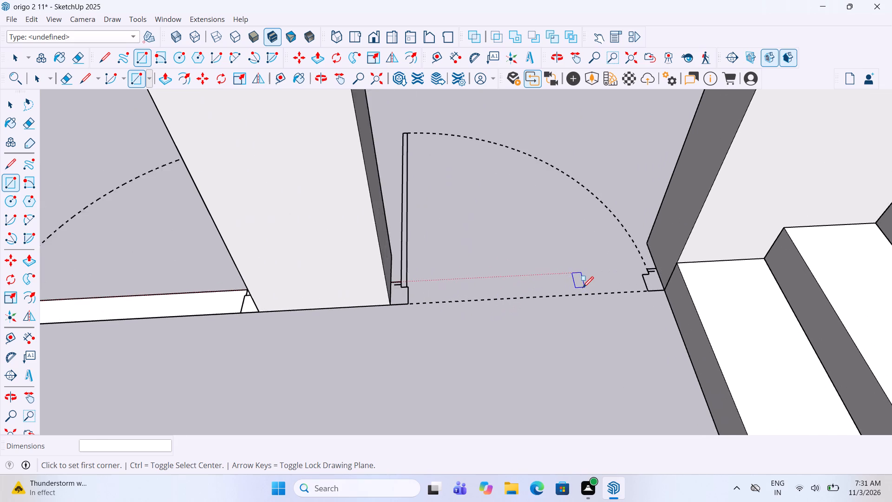
{"action": "left_click", "coordinate": [672, 291]}
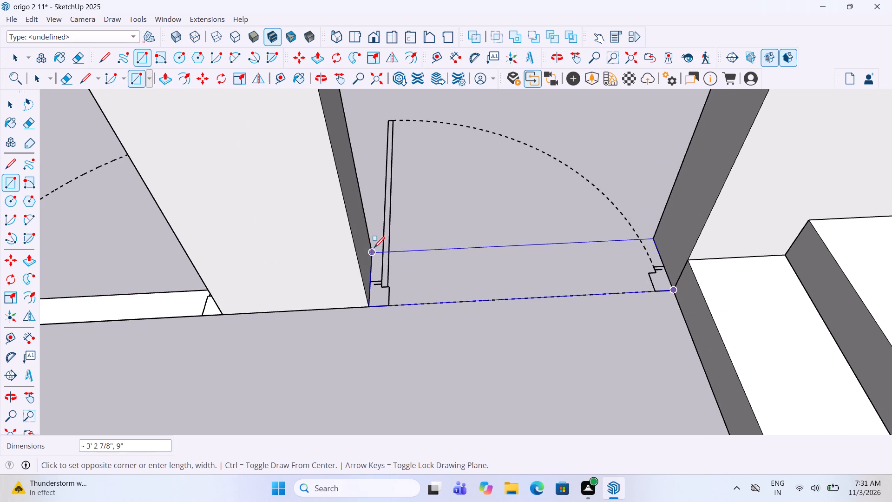
{"action": "left_click", "coordinate": [374, 252]}
Turn each of the two doorway threshold rectangles into its own group.
{"action": "scroll", "coordinate": [402, 262], "scroll_direction": "down", "scroll_amount": 3}
{"action": "key", "text": "space"}
{"action": "left_click", "coordinate": [432, 270]}
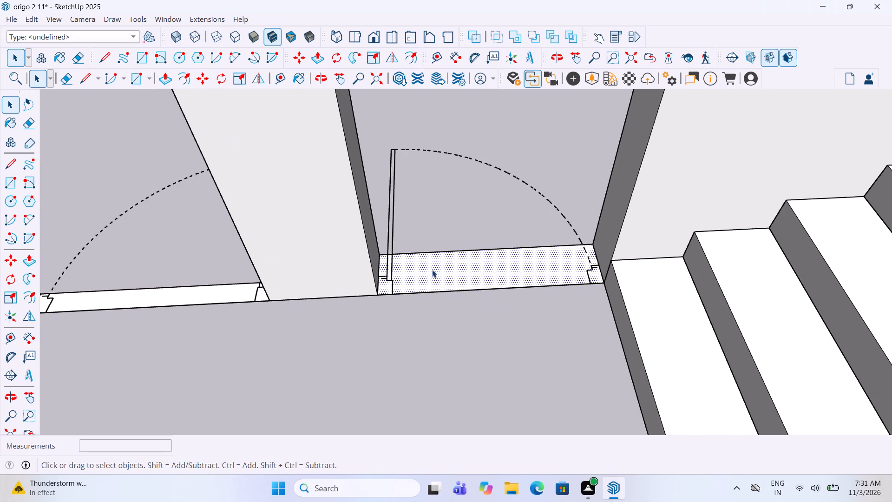
{"action": "right_click", "coordinate": [432, 270]}
{"action": "left_click", "coordinate": [478, 350]}
{"action": "scroll", "coordinate": [563, 300], "scroll_direction": "down", "scroll_amount": 4}
{"action": "scroll", "coordinate": [362, 283], "scroll_direction": "up", "scroll_amount": 3}
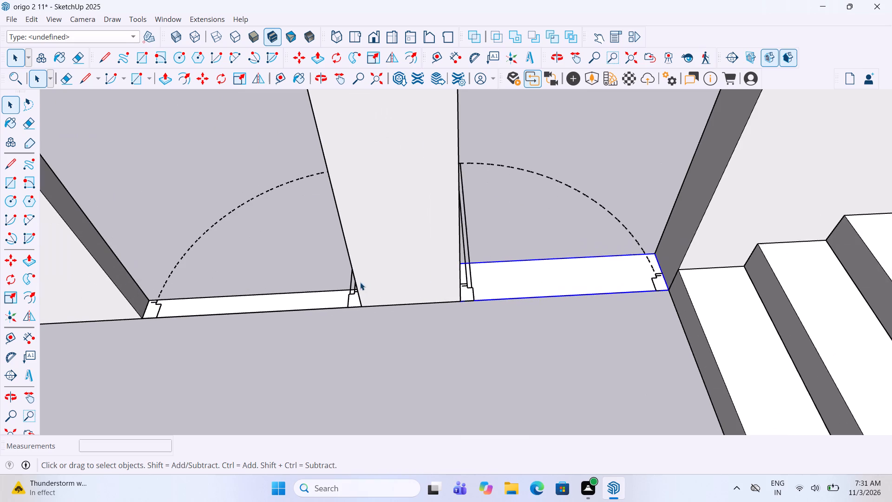
{"action": "left_click", "coordinate": [304, 295]}
{"action": "right_click", "coordinate": [304, 295]}
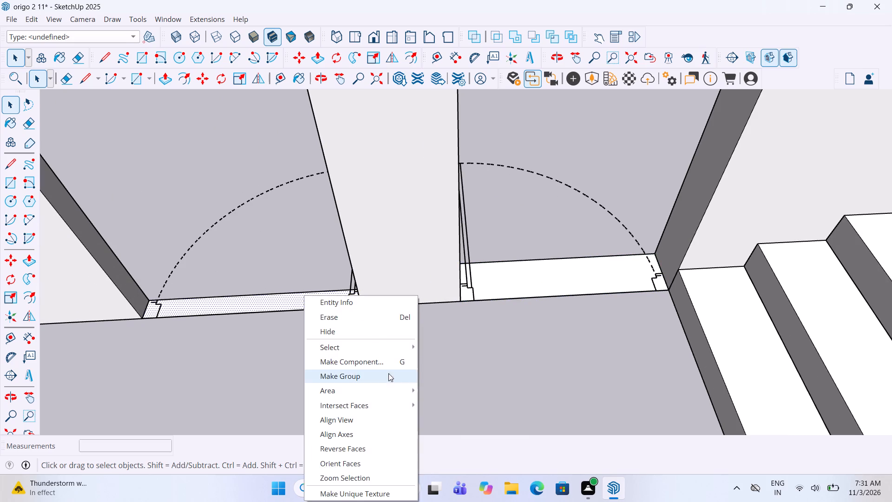
{"action": "left_click", "coordinate": [389, 376]}
Extrude the 9" deep doorway rectangle beside the staircase up 11' to the wall top, and leave its editing mode.
{"action": "double_click", "coordinate": [540, 273]}
{"action": "key", "text": "p"}
{"action": "double_click", "coordinate": [530, 280]}
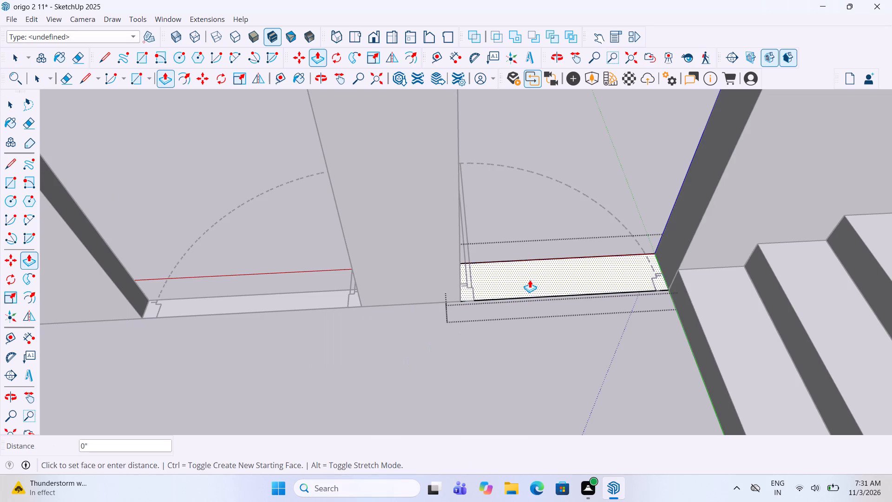
{"action": "key", "text": "ctrl+z"}
{"action": "left_click", "coordinate": [530, 280]}
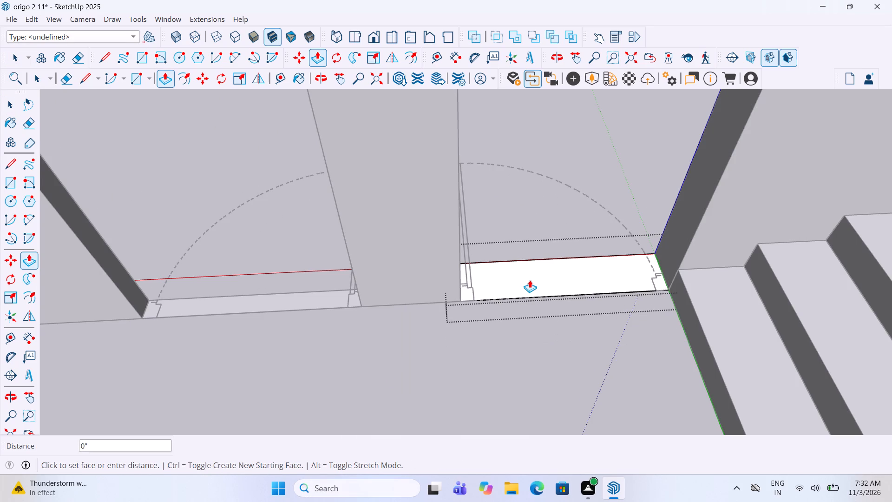
{"action": "scroll", "coordinate": [530, 280], "scroll_direction": "down", "scroll_amount": 14}
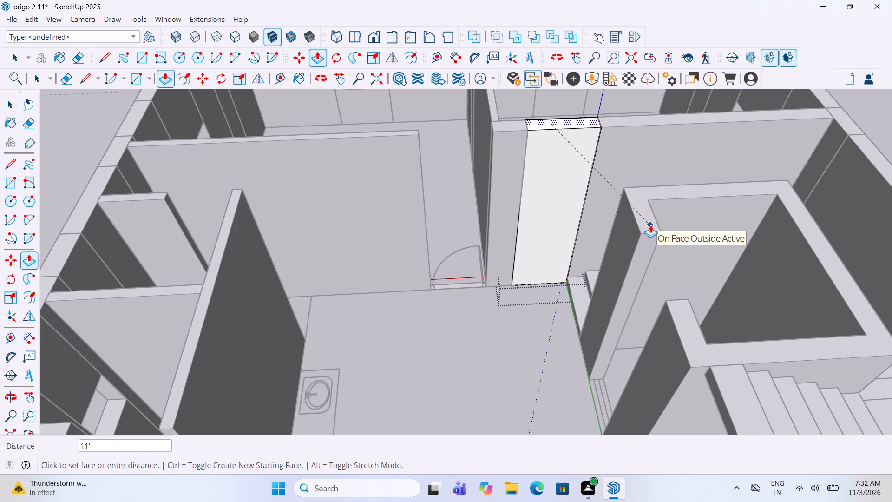
{"action": "left_click", "coordinate": [650, 225]}
{"action": "key", "text": "space"}
{"action": "left_click", "coordinate": [419, 342]}
Raise the 4" deep rectangle in the other doorway by the same 11', and leave its editing mode.
{"action": "scroll", "coordinate": [465, 277], "scroll_direction": "up", "scroll_amount": 9}
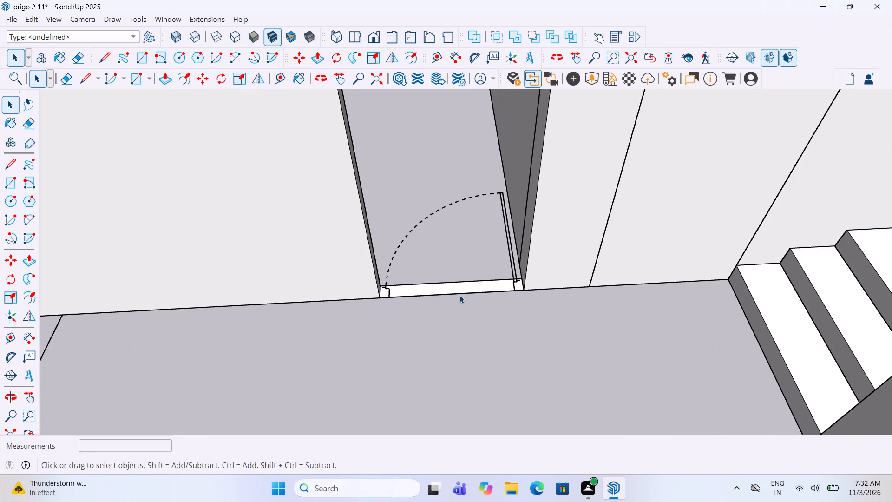
{"action": "double_click", "coordinate": [455, 285]}
{"action": "key", "text": "p"}
{"action": "double_click", "coordinate": [457, 287]}
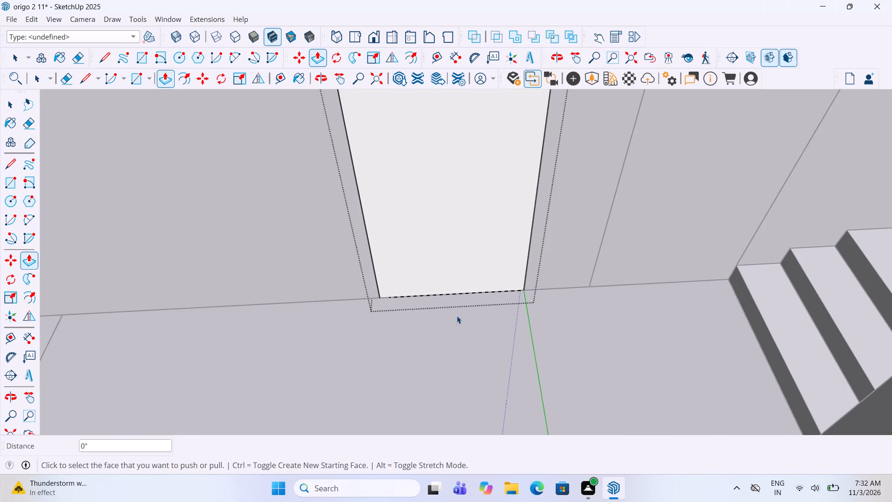
{"action": "key", "text": "space"}
{"action": "left_click", "coordinate": [458, 342]}
Add a guide line 8' above the base edge of the wall containing the two filled doorways.
{"action": "scroll", "coordinate": [449, 336], "scroll_direction": "down", "scroll_amount": 12}
{"action": "middle_click_drag", "start_coordinate": [472, 319], "coordinate": [455, 308]}
{"action": "scroll", "coordinate": [473, 169], "scroll_direction": "up", "scroll_amount": 9}
{"action": "scroll", "coordinate": [473, 200], "scroll_direction": "down", "scroll_amount": 11}
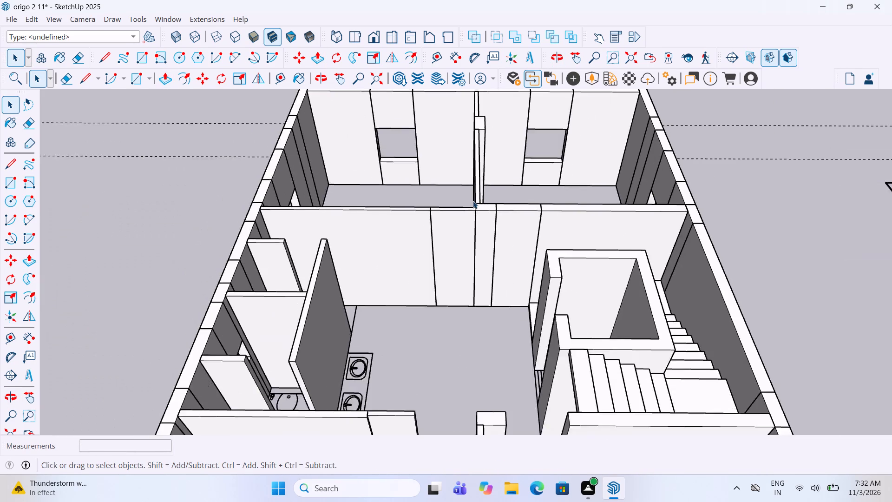
{"action": "scroll", "coordinate": [473, 201], "scroll_direction": "down", "scroll_amount": 4}
{"action": "scroll", "coordinate": [475, 231], "scroll_direction": "up", "scroll_amount": 8}
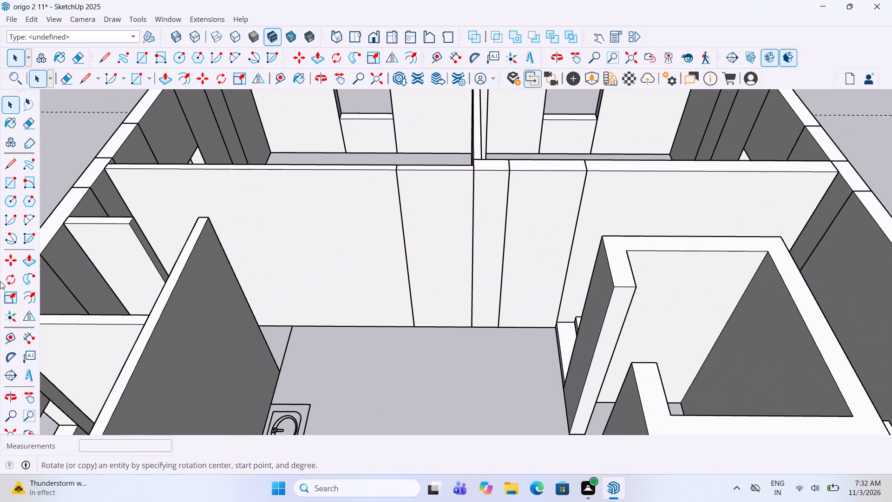
{"action": "scroll", "coordinate": [491, 238], "scroll_direction": "up", "scroll_amount": 2}
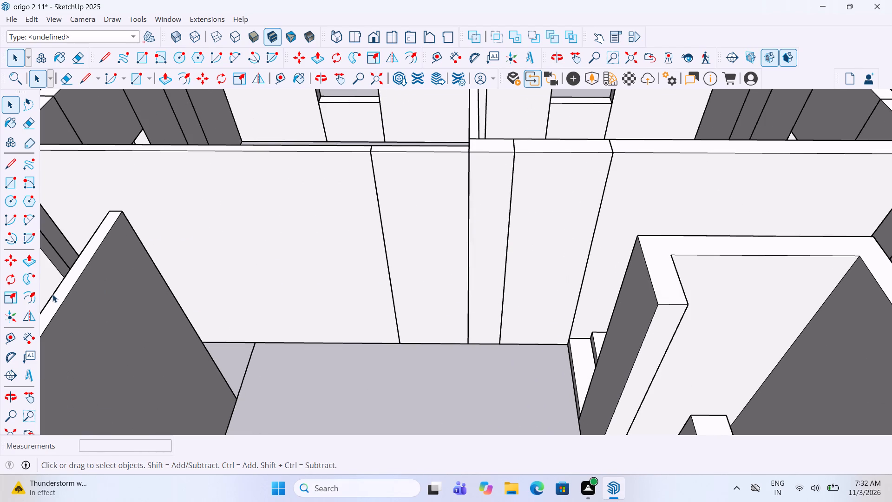
{"action": "left_click", "coordinate": [7, 338]}
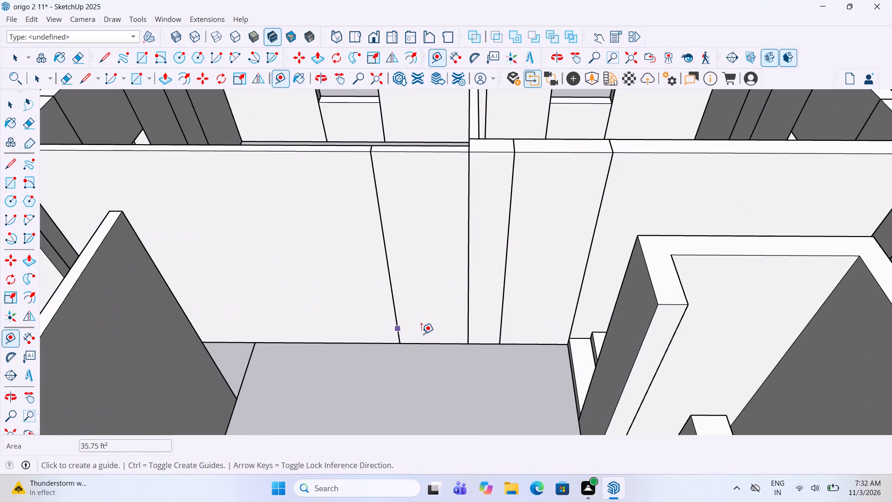
{"action": "left_click", "coordinate": [427, 342]}
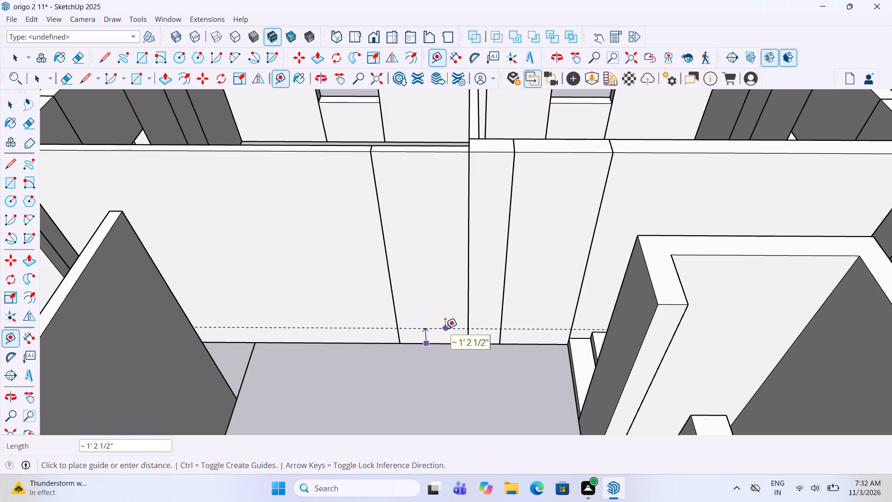
{"action": "type", "text": "8'"}
{"action": "key", "text": "Return"}
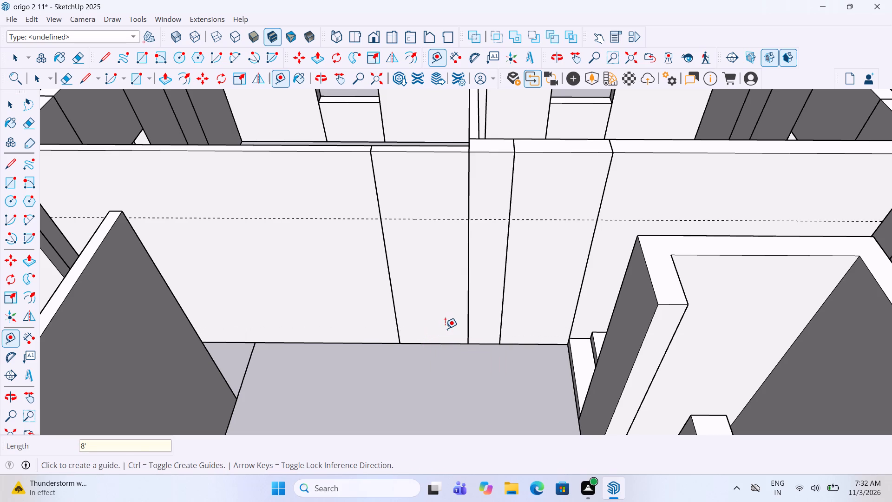
Cut a 3' 3" by 8' door opening through the 4" deep doorway panel, up to the guide, and leave its group.
{"action": "key", "text": "space"}
{"action": "double_click", "coordinate": [437, 291]}
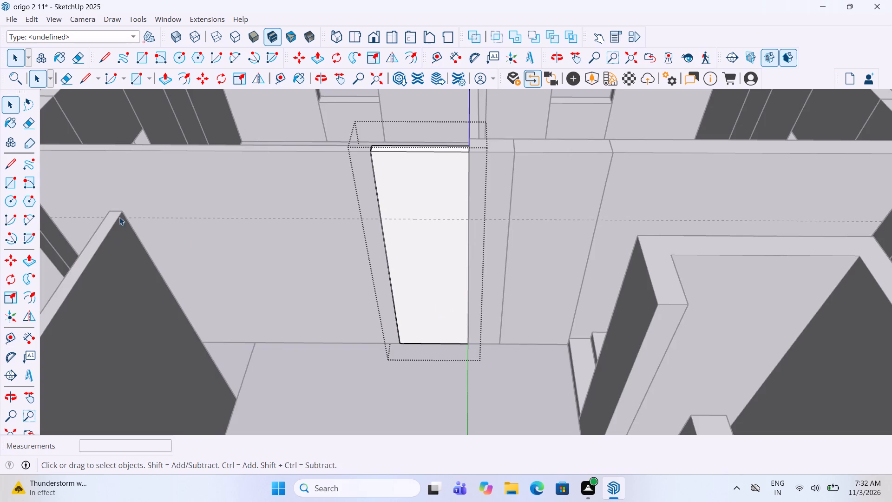
{"action": "left_click", "coordinate": [8, 186]}
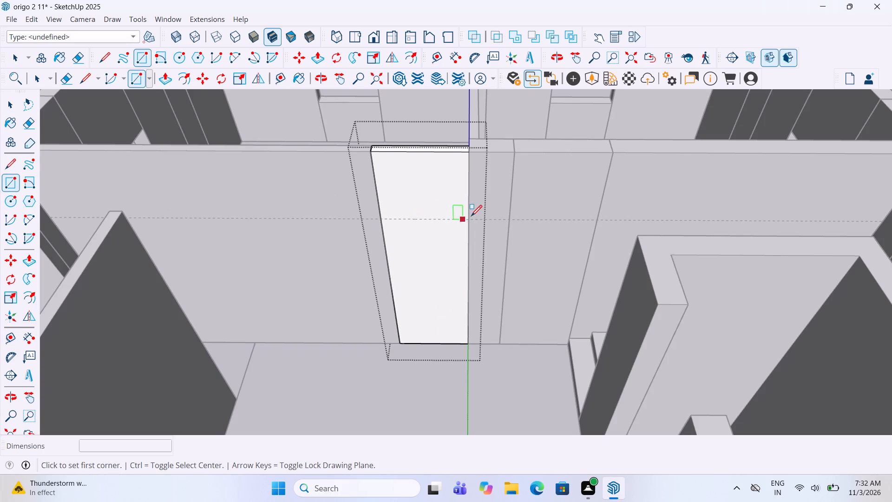
{"action": "left_click", "coordinate": [472, 217]}
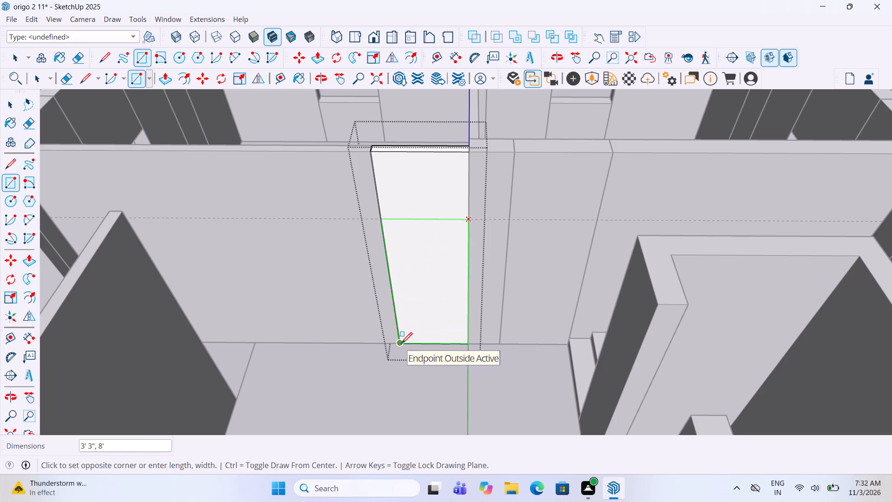
{"action": "scroll", "coordinate": [398, 344], "scroll_direction": "up", "scroll_amount": 4}
{"action": "left_click", "coordinate": [398, 344]}
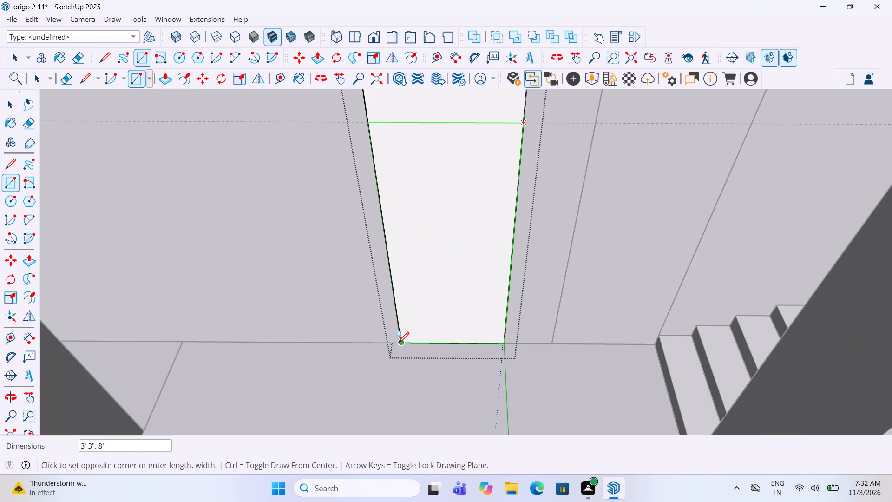
{"action": "key", "text": "p"}
{"action": "left_click", "coordinate": [434, 315]}
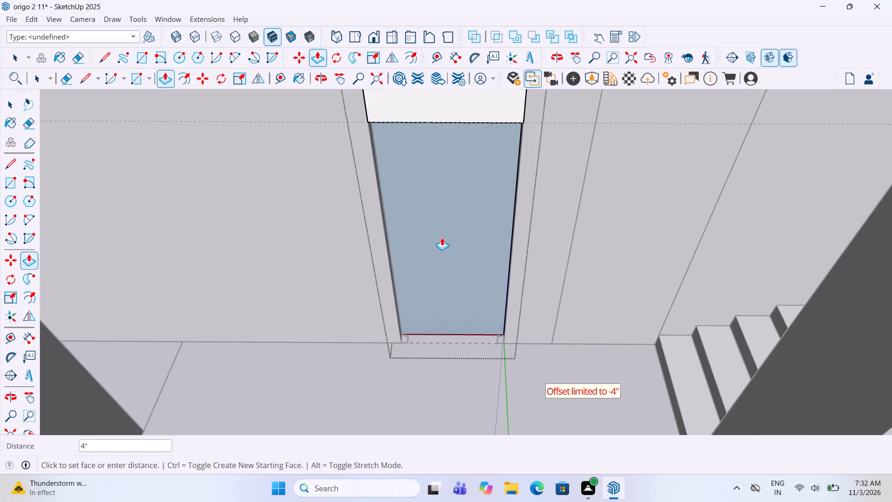
{"action": "left_click", "coordinate": [442, 236]}
{"action": "key", "text": "space"}
{"action": "left_click", "coordinate": [407, 378]}
Cut a matching 8' high door opening through the 9" deep panel beside the staircase, and leave its group.
{"action": "scroll", "coordinate": [408, 376], "scroll_direction": "down", "scroll_amount": 5}
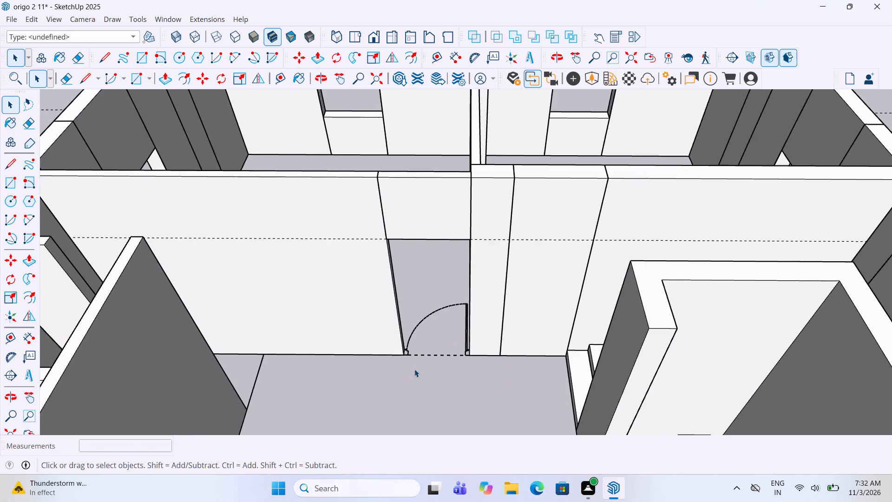
{"action": "scroll", "coordinate": [543, 315], "scroll_direction": "up", "scroll_amount": 3}
{"action": "double_click", "coordinate": [544, 312]}
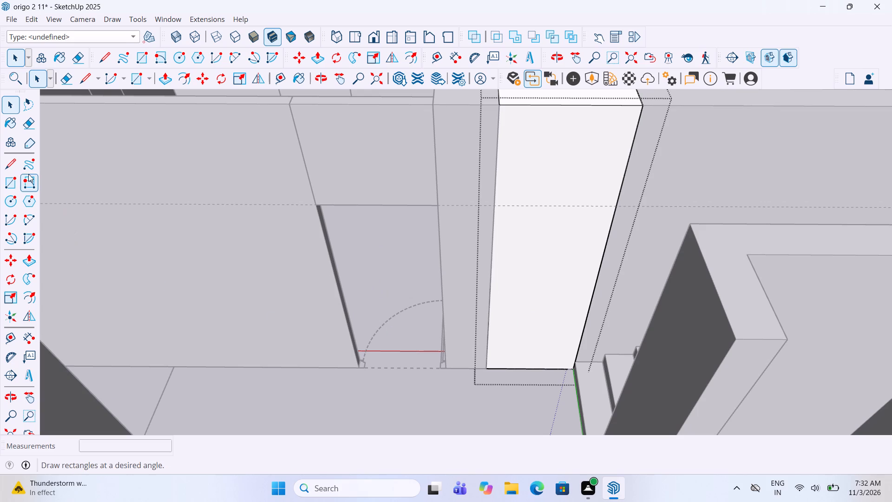
{"action": "left_click", "coordinate": [7, 176]}
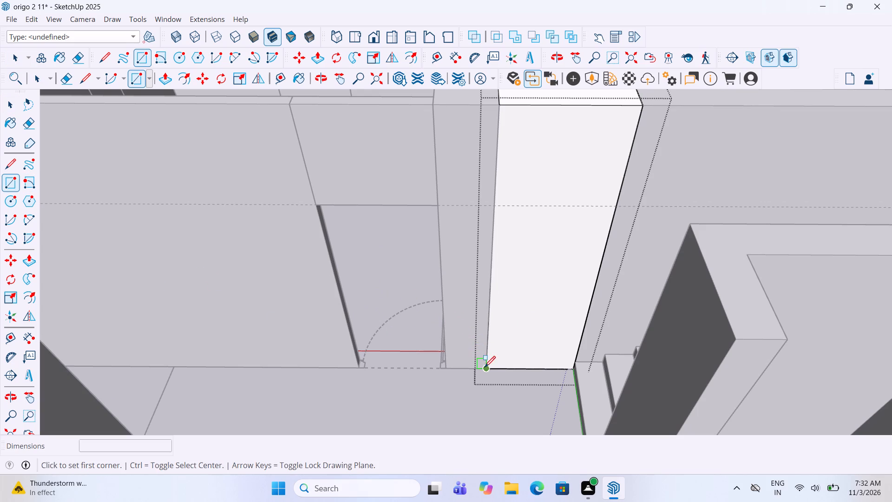
{"action": "left_click", "coordinate": [485, 369]}
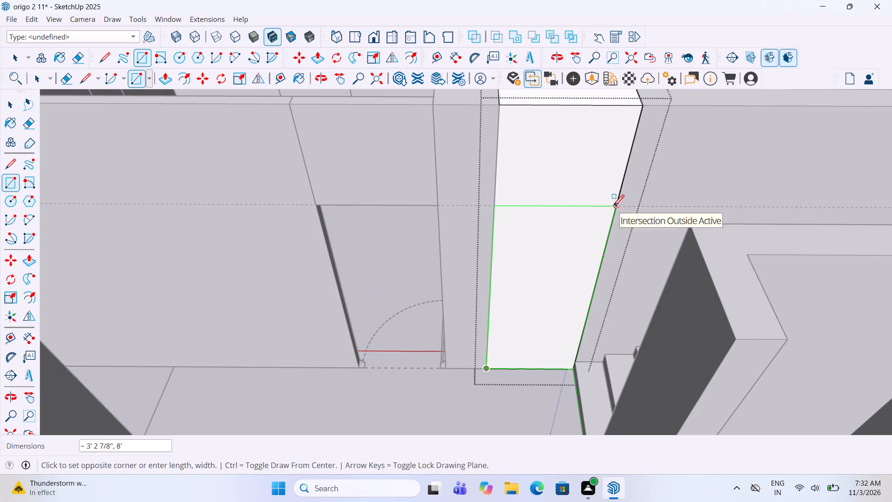
{"action": "left_click", "coordinate": [613, 207]}
{"action": "key", "text": "p"}
{"action": "left_click", "coordinate": [557, 302]}
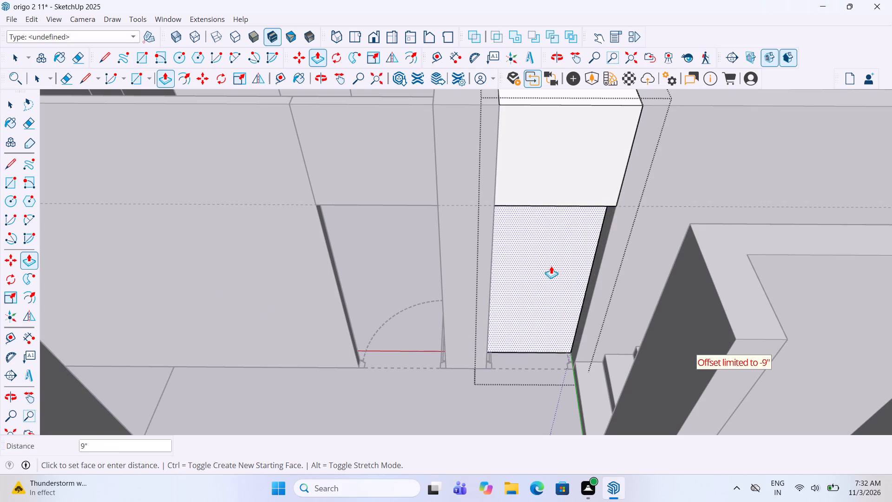
{"action": "left_click", "coordinate": [549, 240]}
{"action": "key", "text": "space"}
{"action": "key", "text": "space"}
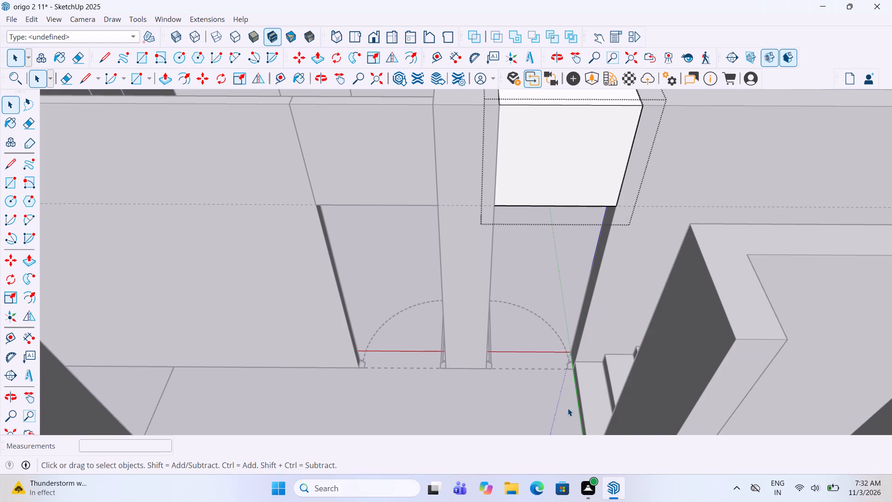
{"action": "left_click", "coordinate": [568, 408]}
Draw a threshold rectangle across the staircase-side doorway in the wall at the opposite end of the hall, spanning the wall thickness.
{"action": "scroll", "coordinate": [559, 388], "scroll_direction": "down", "scroll_amount": 4}
{"action": "middle_click_drag", "start_coordinate": [369, 259], "coordinate": [803, 319]}
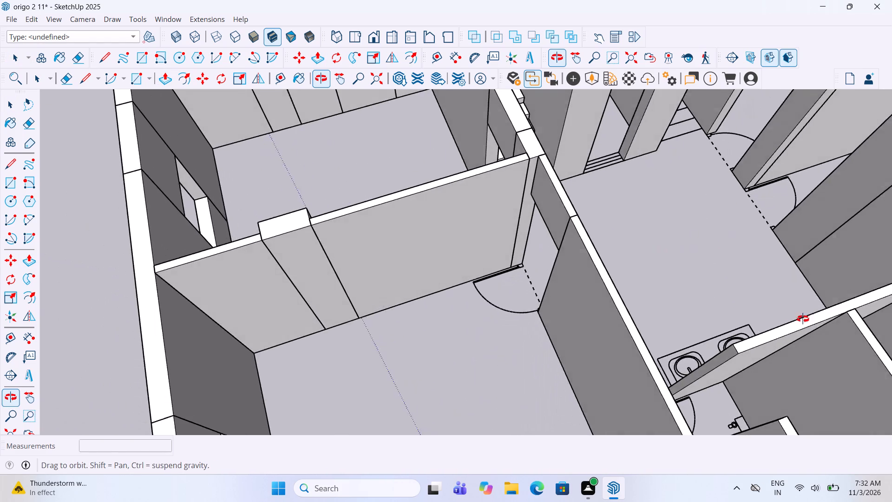
{"action": "middle_click_drag", "start_coordinate": [803, 319], "coordinate": [774, 300]}
{"action": "scroll", "coordinate": [755, 312], "scroll_direction": "down", "scroll_amount": 7}
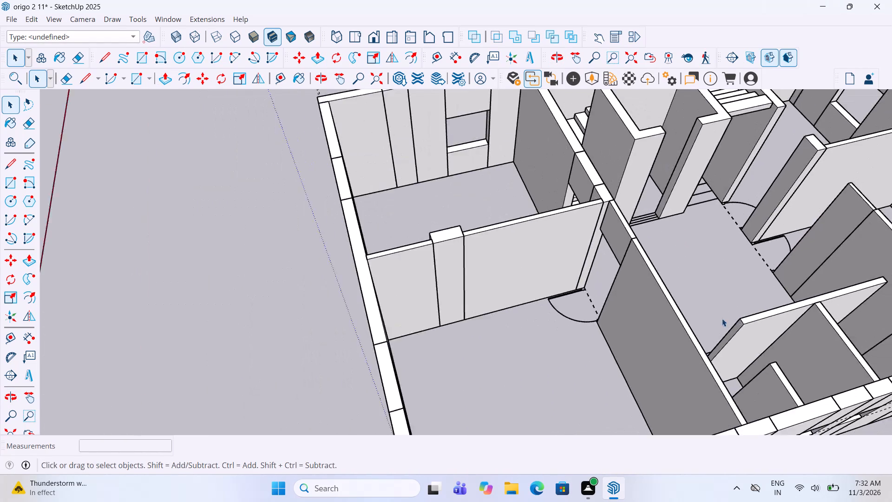
{"action": "scroll", "coordinate": [722, 318], "scroll_direction": "down", "scroll_amount": 3}
{"action": "middle_click_drag", "start_coordinate": [357, 276], "coordinate": [553, 298]}
{"action": "scroll", "coordinate": [551, 314], "scroll_direction": "down", "scroll_amount": 4}
{"action": "middle_click_drag", "start_coordinate": [532, 315], "coordinate": [570, 302]}
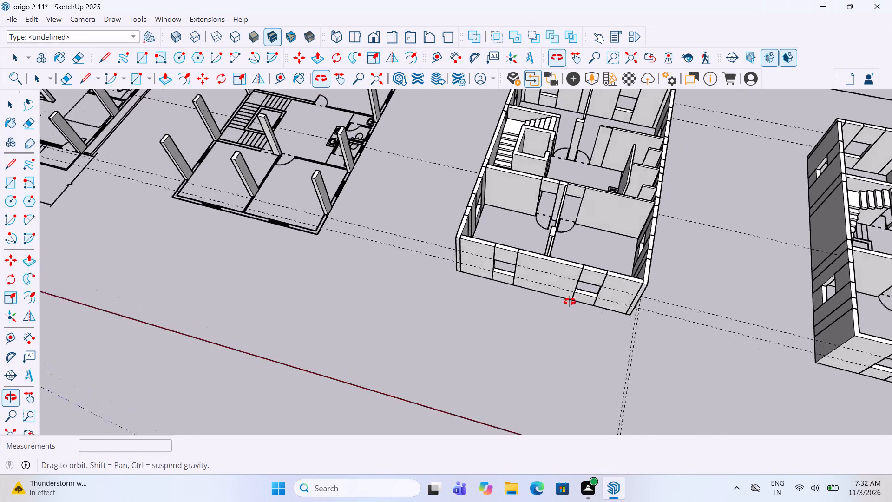
{"action": "middle_click_drag", "start_coordinate": [570, 302], "coordinate": [572, 286]}
{"action": "scroll", "coordinate": [564, 114], "scroll_direction": "up", "scroll_amount": 9}
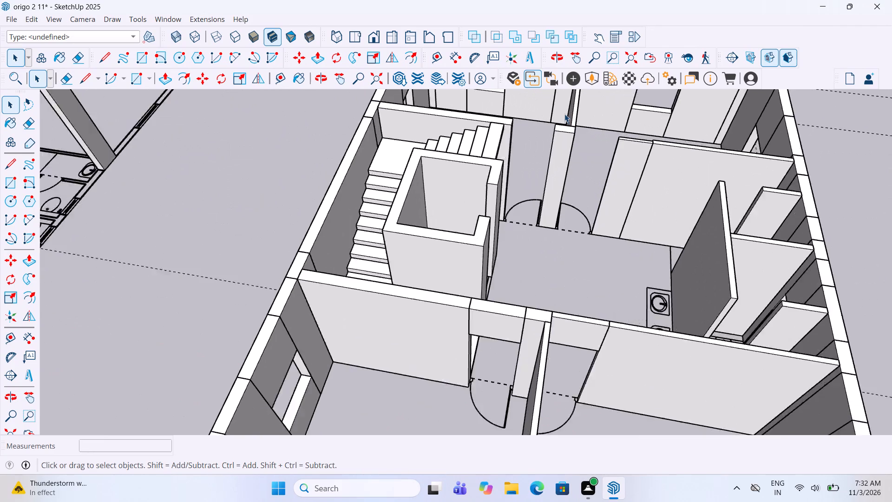
{"action": "scroll", "coordinate": [564, 114], "scroll_direction": "up", "scroll_amount": 5}
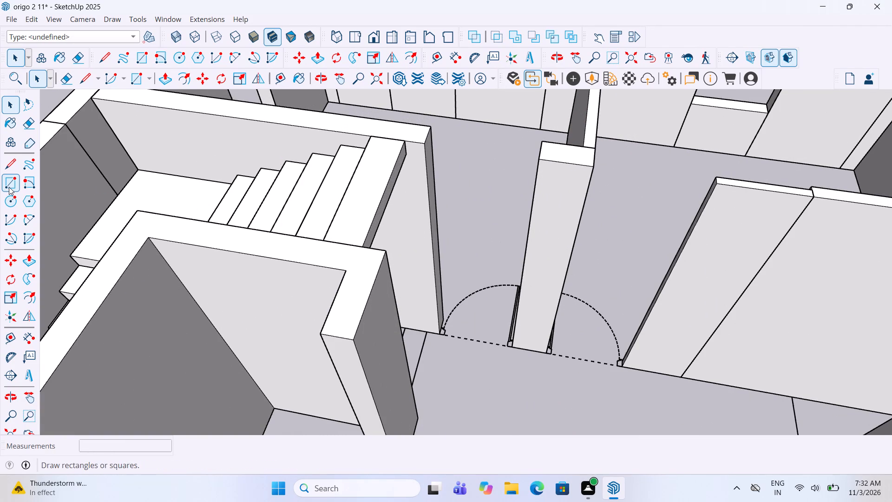
{"action": "left_click", "coordinate": [9, 187]}
{"action": "scroll", "coordinate": [450, 337], "scroll_direction": "up", "scroll_amount": 8}
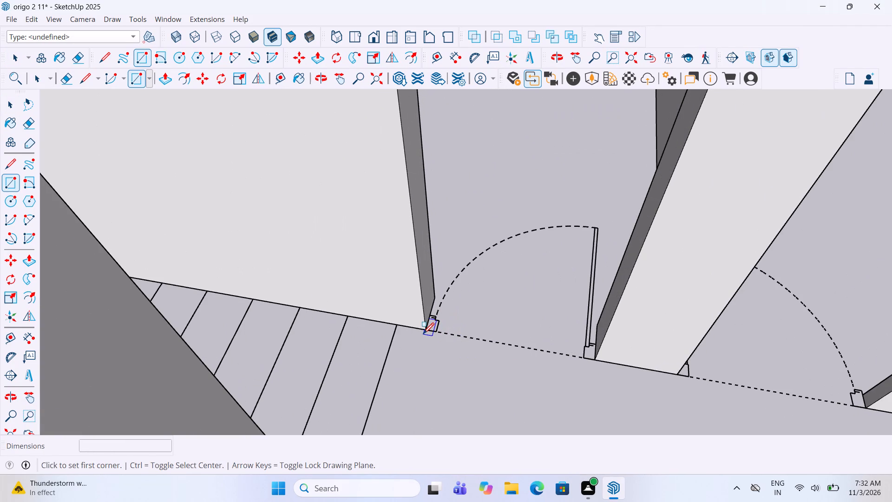
{"action": "double_click", "coordinate": [425, 331]}
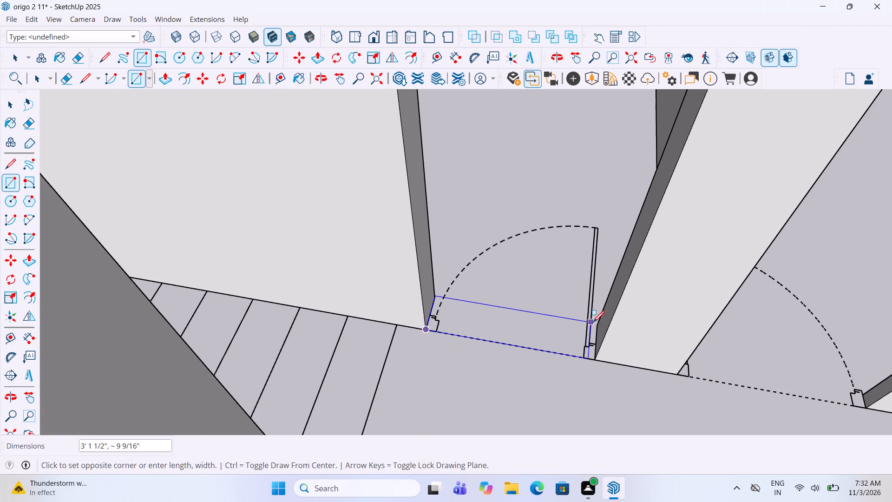
{"action": "left_click", "coordinate": [597, 324]}
Draw a 3' 3" by 3" threshold rectangle across the neighbouring doorway in the same wall.
{"action": "scroll", "coordinate": [451, 327], "scroll_direction": "down", "scroll_amount": 9}
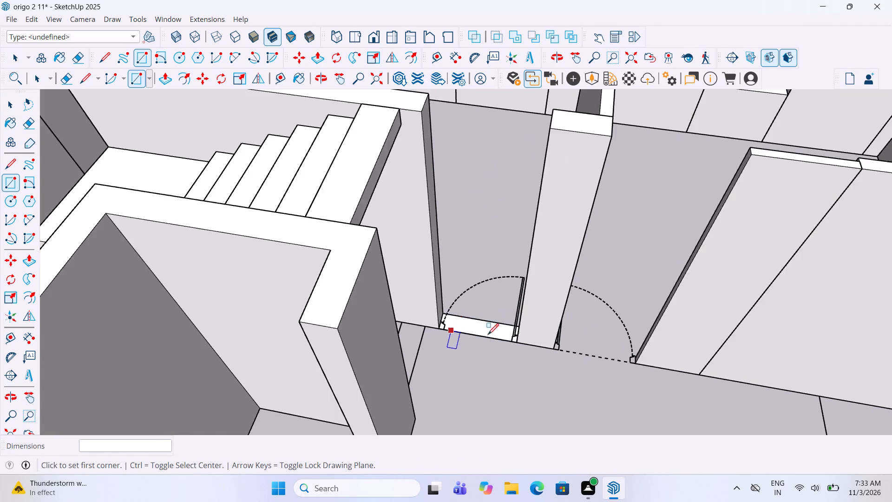
{"action": "scroll", "coordinate": [658, 347], "scroll_direction": "up", "scroll_amount": 4}
{"action": "scroll", "coordinate": [596, 357], "scroll_direction": "up", "scroll_amount": 7}
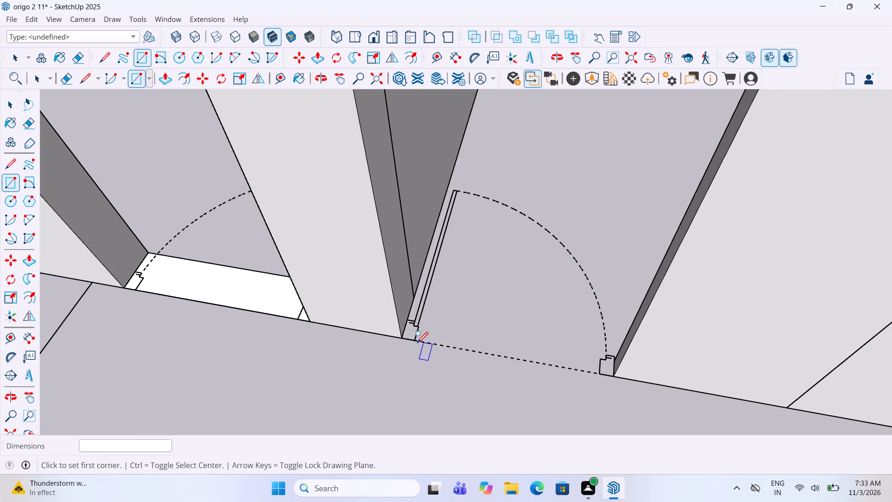
{"action": "left_click", "coordinate": [402, 341]}
{"action": "scroll", "coordinate": [570, 345], "scroll_direction": "up", "scroll_amount": 3}
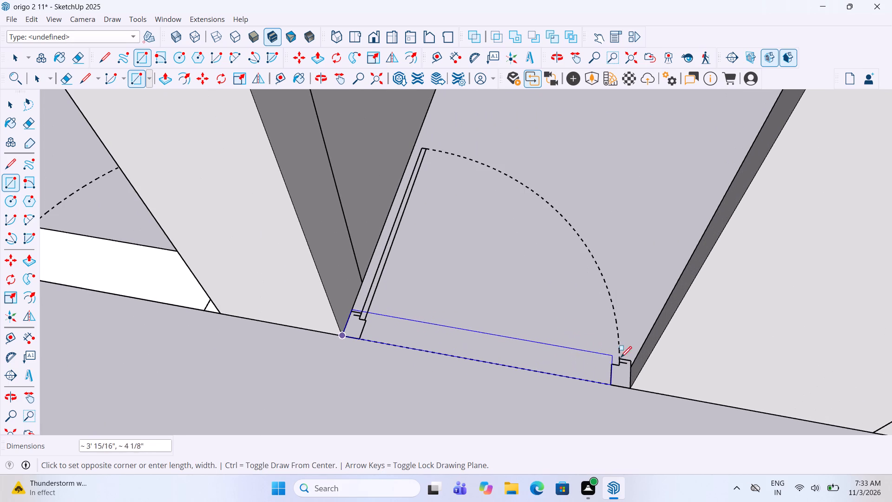
{"action": "scroll", "coordinate": [621, 374], "scroll_direction": "up", "scroll_amount": 8}
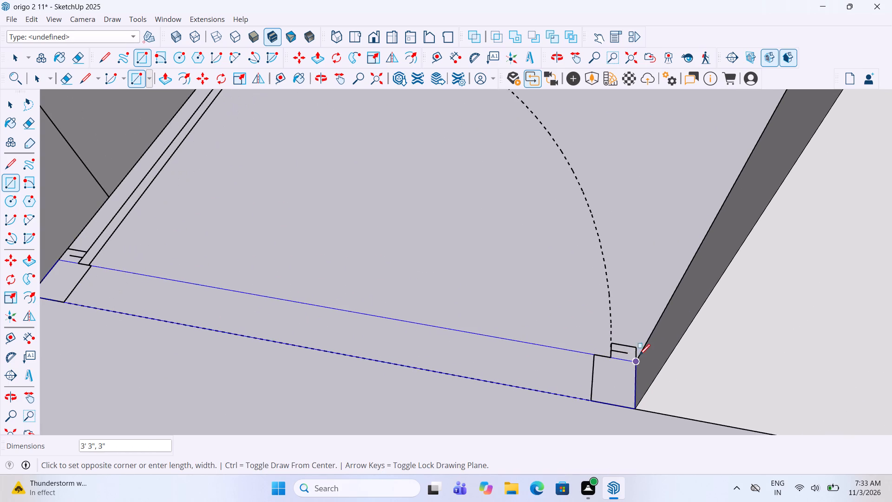
{"action": "left_click", "coordinate": [634, 361]}
Turn each of the two new threshold rectangles into its own group.
{"action": "middle_click_drag", "start_coordinate": [548, 357], "coordinate": [564, 355]}
{"action": "scroll", "coordinate": [571, 356], "scroll_direction": "down", "scroll_amount": 6}
{"action": "key", "text": "space"}
{"action": "left_click", "coordinate": [551, 360]}
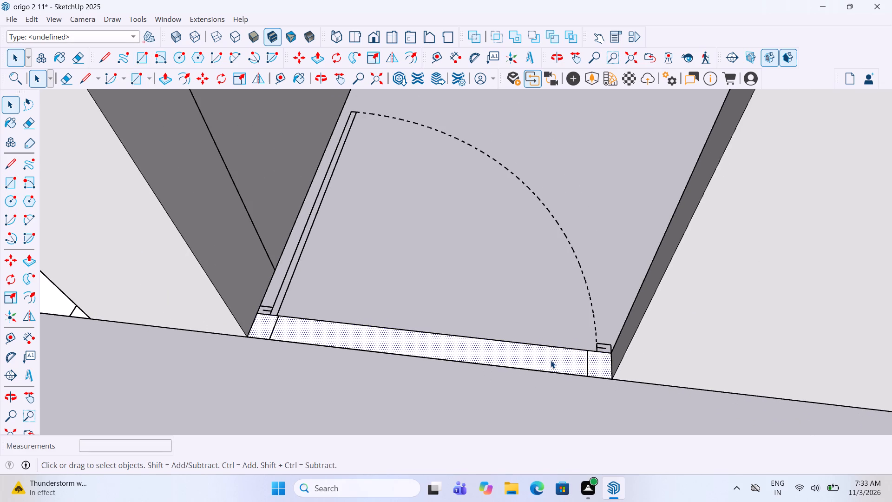
{"action": "right_click", "coordinate": [551, 360]}
{"action": "left_click", "coordinate": [593, 236]}
{"action": "scroll", "coordinate": [648, 327], "scroll_direction": "down", "scroll_amount": 8}
{"action": "scroll", "coordinate": [447, 324], "scroll_direction": "up", "scroll_amount": 2}
{"action": "left_click", "coordinate": [220, 294]}
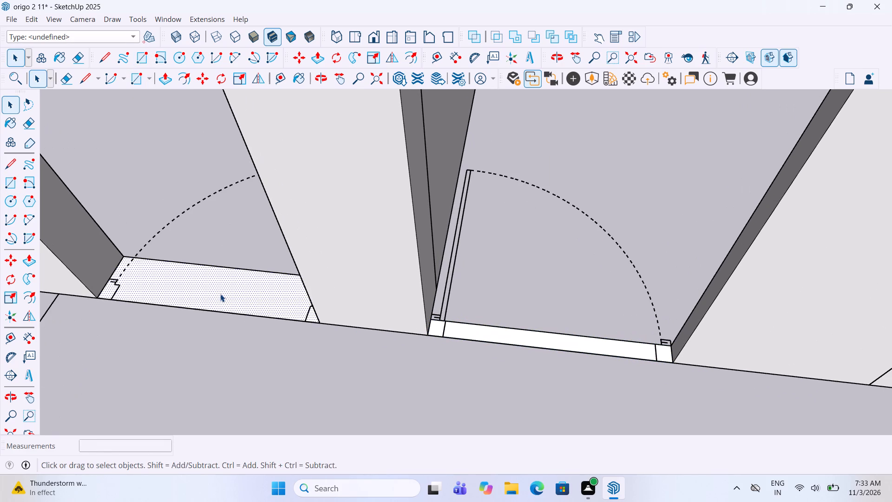
{"action": "right_click", "coordinate": [220, 294]}
{"action": "left_click", "coordinate": [269, 377]}
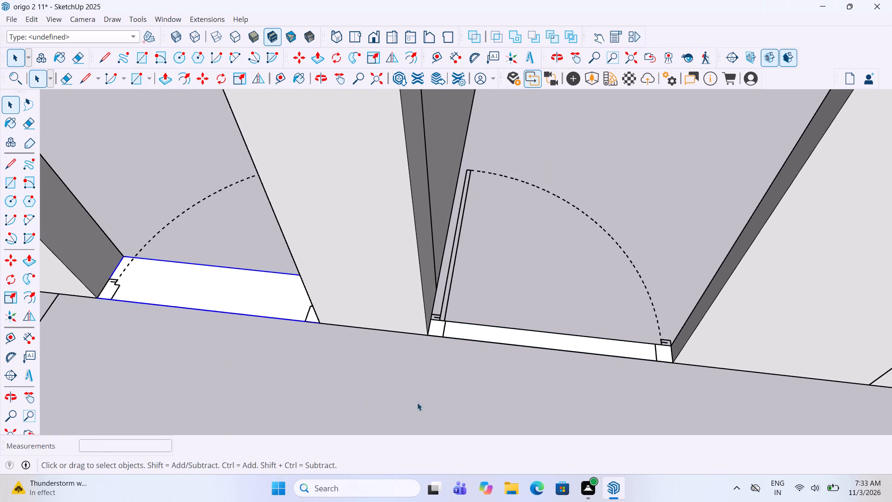
Extrude the 3" deep threshold rectangle up to the height of the shaft's top, and leave its group.
{"action": "scroll", "coordinate": [422, 405], "scroll_direction": "down", "scroll_amount": 3}
{"action": "key", "text": "space"}
{"action": "double_click", "coordinate": [476, 354]}
{"action": "key", "text": "p"}
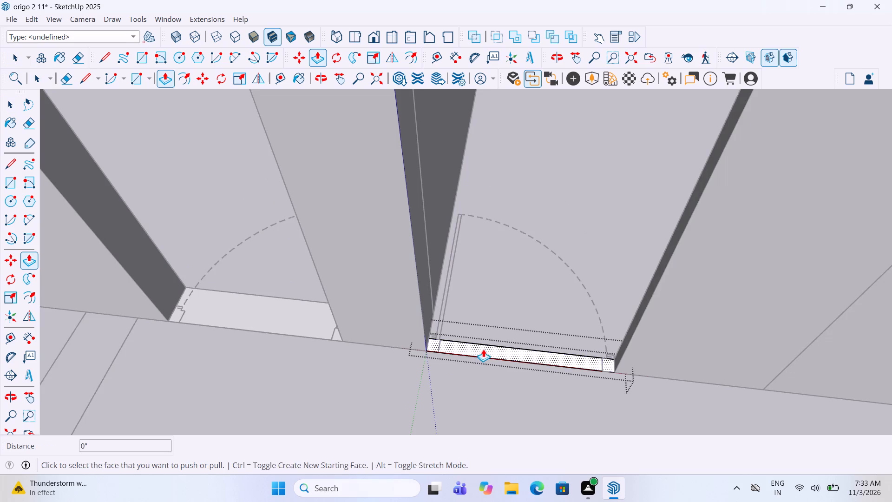
{"action": "double_click", "coordinate": [484, 349]}
{"action": "key", "text": "ctrl+z"}
{"action": "scroll", "coordinate": [484, 349], "scroll_direction": "down", "scroll_amount": 1}
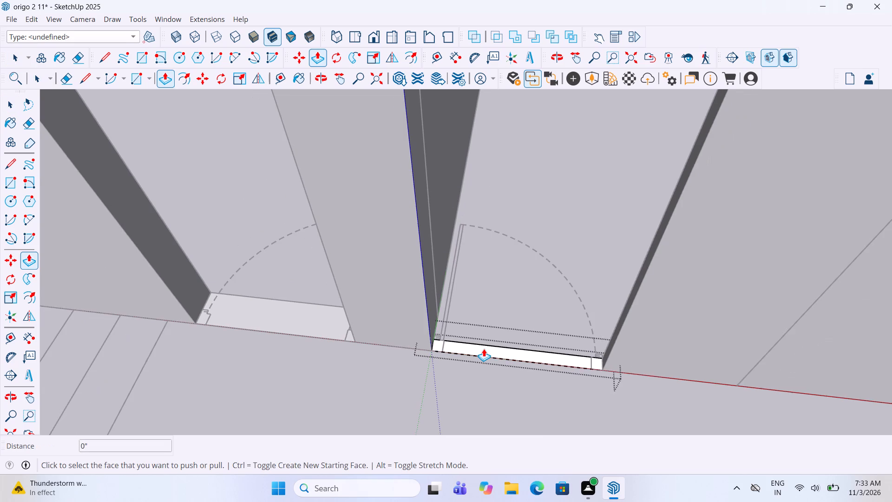
{"action": "left_click", "coordinate": [484, 349]}
{"action": "scroll", "coordinate": [488, 337], "scroll_direction": "down", "scroll_amount": 17}
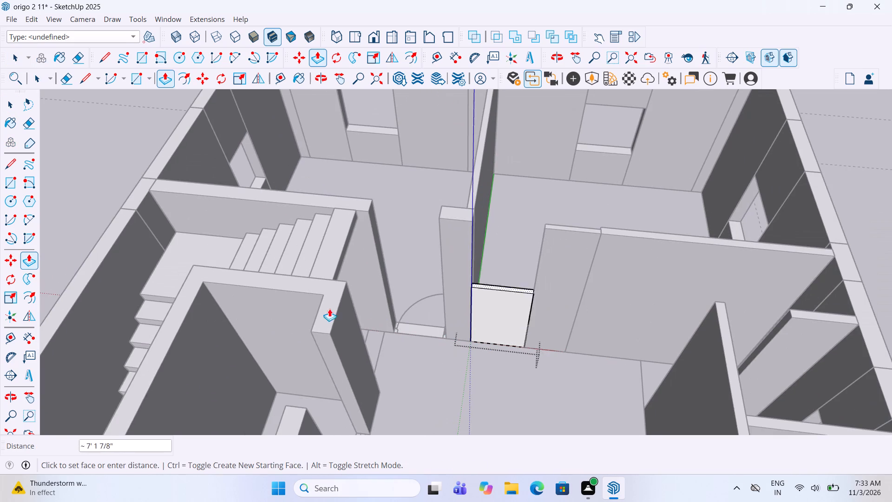
{"action": "double_click", "coordinate": [321, 313]}
{"action": "key", "text": "space"}
{"action": "left_click", "coordinate": [421, 396]}
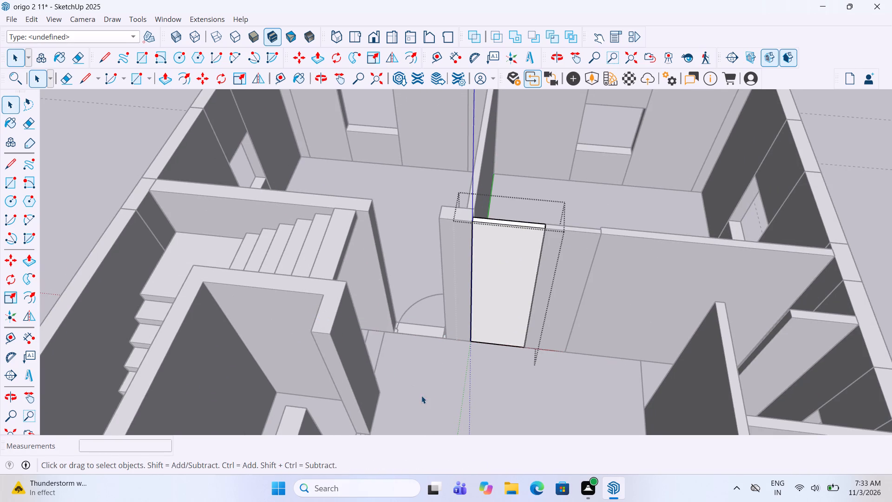
Raise the staircase-side threshold rectangle by the same height, and leave its group.
{"action": "scroll", "coordinate": [404, 333], "scroll_direction": "up", "scroll_amount": 4}
{"action": "triple_click", "coordinate": [407, 330]}
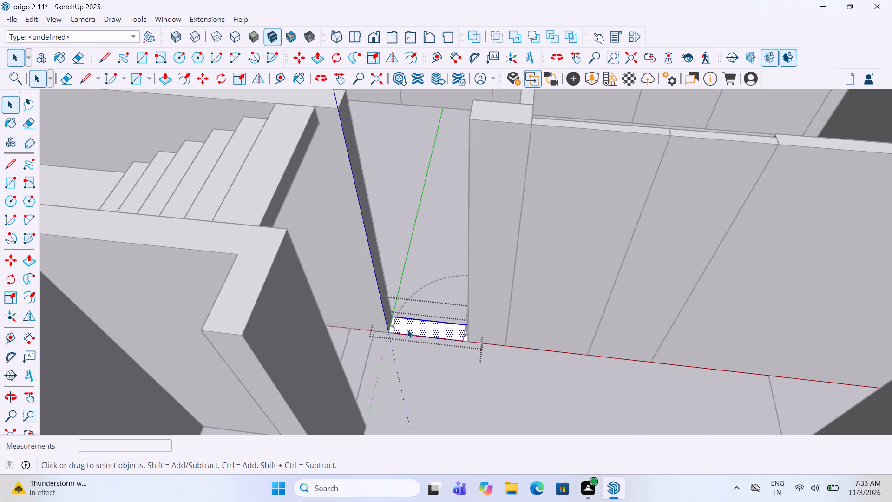
{"action": "key", "text": "p"}
{"action": "double_click", "coordinate": [417, 327]}
{"action": "key", "text": "space"}
{"action": "left_click", "coordinate": [419, 402]}
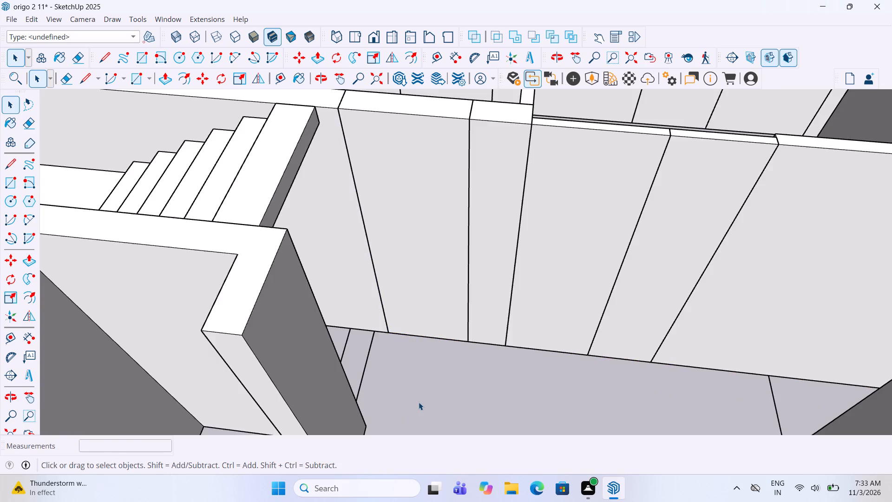
Place a horizontal guide 8' above the base of the wall containing the two newly filled doorways.
{"action": "scroll", "coordinate": [418, 398], "scroll_direction": "down", "scroll_amount": 4}
{"action": "middle_click_drag", "start_coordinate": [418, 398], "coordinate": [455, 390]}
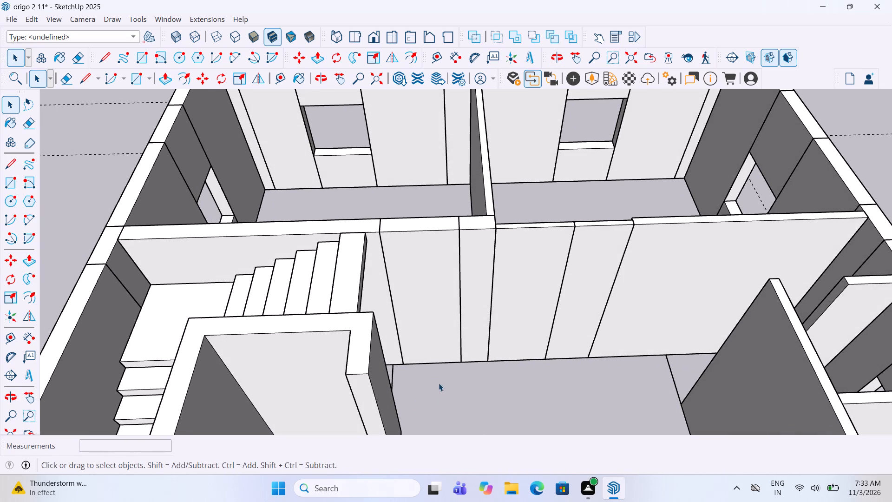
{"action": "left_click", "coordinate": [13, 338]}
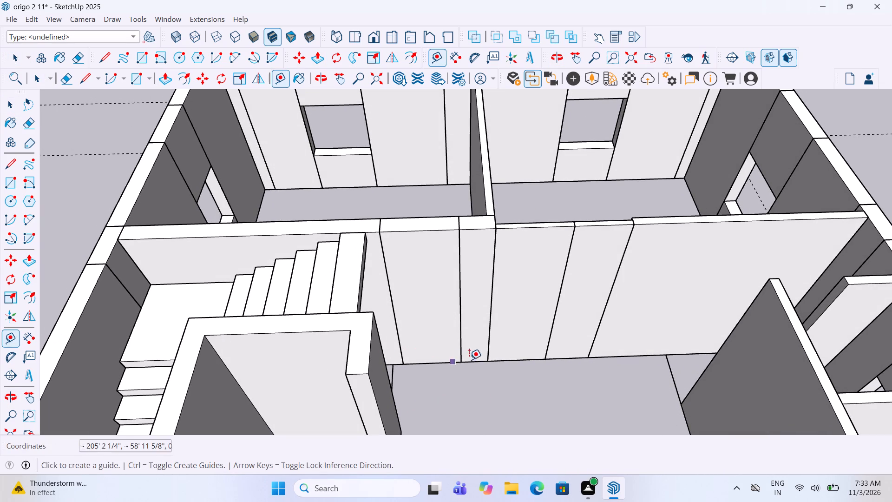
{"action": "left_click", "coordinate": [435, 362]}
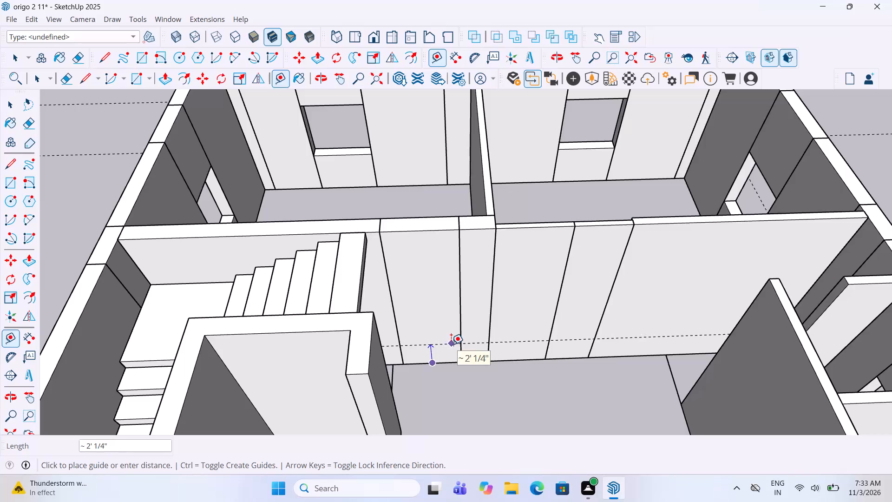
{"action": "type", "text": "8'"}
{"action": "key", "text": "Return"}
{"action": "key", "text": "space"}
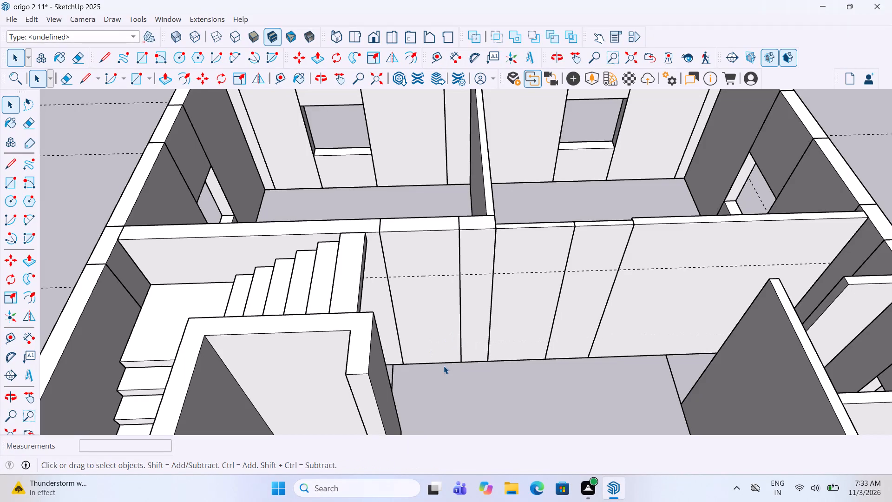
Cut a 3' 3" by 8' door opening through the 9" thick filler beside the staircase, and leave its group.
{"action": "left_click", "coordinate": [431, 321]}
{"action": "double_click", "coordinate": [431, 321]}
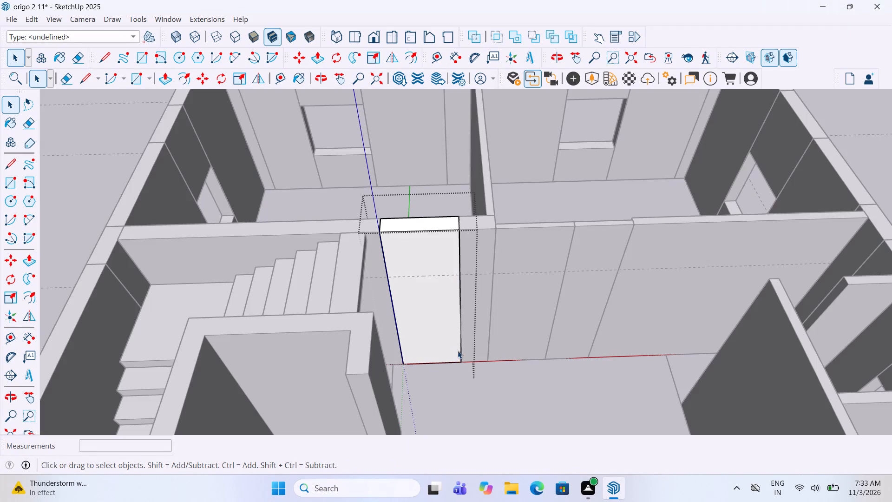
{"action": "left_click", "coordinate": [11, 174]}
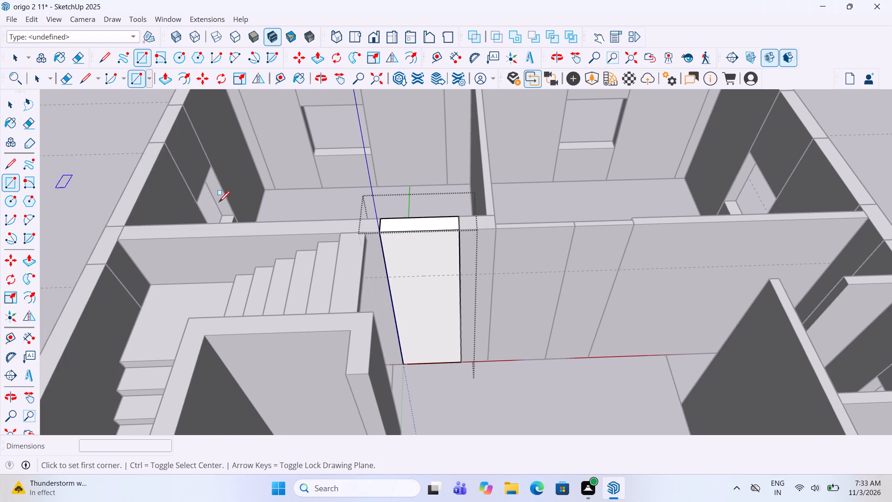
{"action": "scroll", "coordinate": [413, 271], "scroll_direction": "up", "scroll_amount": 5}
{"action": "left_click", "coordinate": [493, 278]}
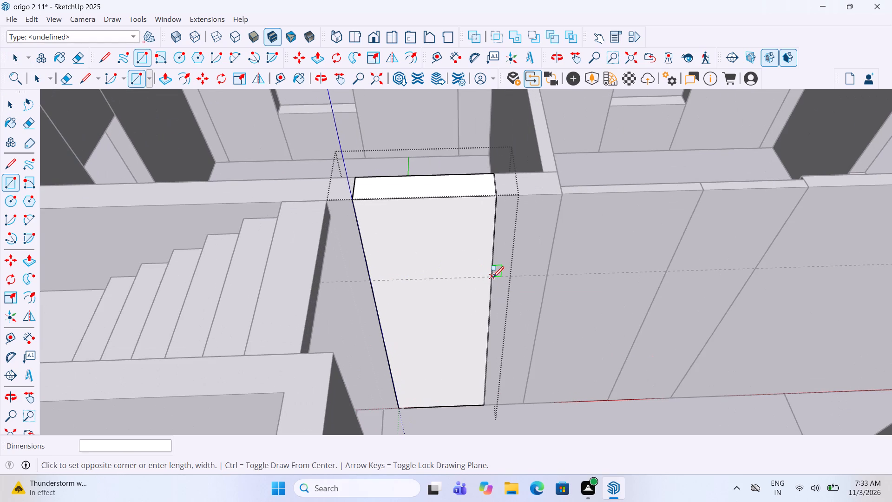
{"action": "left_click", "coordinate": [399, 408]}
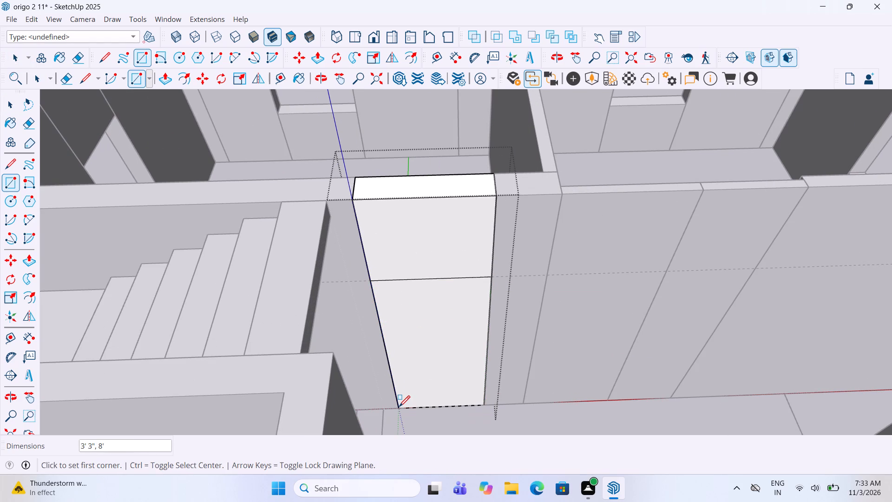
{"action": "key", "text": "p"}
{"action": "left_click", "coordinate": [442, 388]}
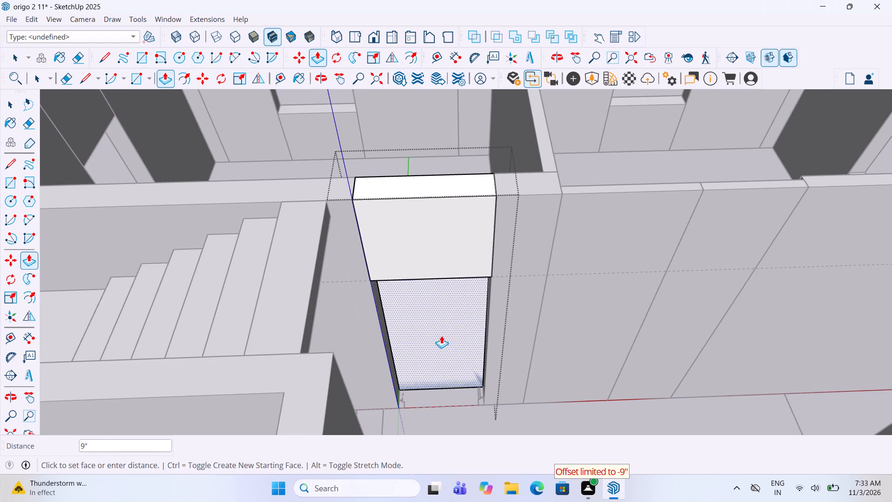
{"action": "left_click", "coordinate": [448, 313]}
{"action": "key", "text": "space"}
{"action": "left_click", "coordinate": [447, 348]}
Draw a door rectangle up to the 8' guide on the neighbouring 3" thick filler and push it in 3".
{"action": "scroll", "coordinate": [443, 348], "scroll_direction": "down", "scroll_amount": 4}
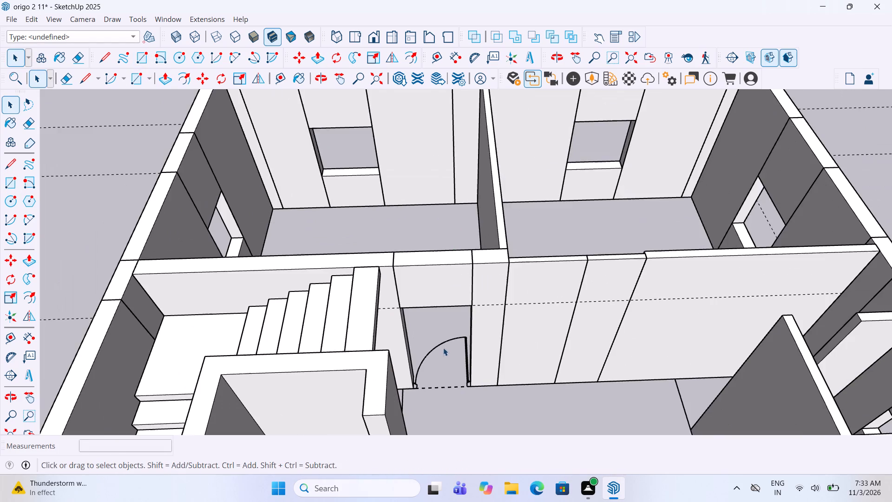
{"action": "middle_click_drag", "start_coordinate": [491, 343], "coordinate": [511, 360]}
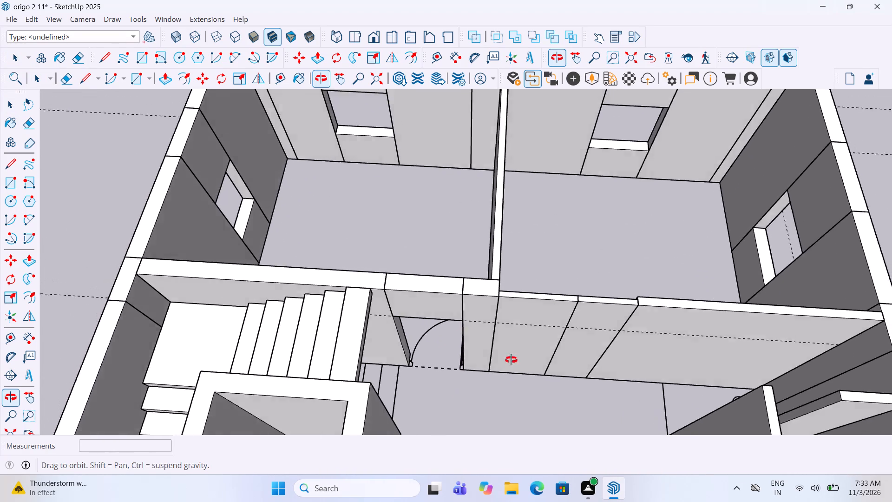
{"action": "middle_click_drag", "start_coordinate": [511, 360], "coordinate": [505, 307]}
{"action": "middle_click", "coordinate": [505, 307]}
{"action": "scroll", "coordinate": [578, 314], "scroll_direction": "up", "scroll_amount": 2}
{"action": "double_click", "coordinate": [535, 323]}
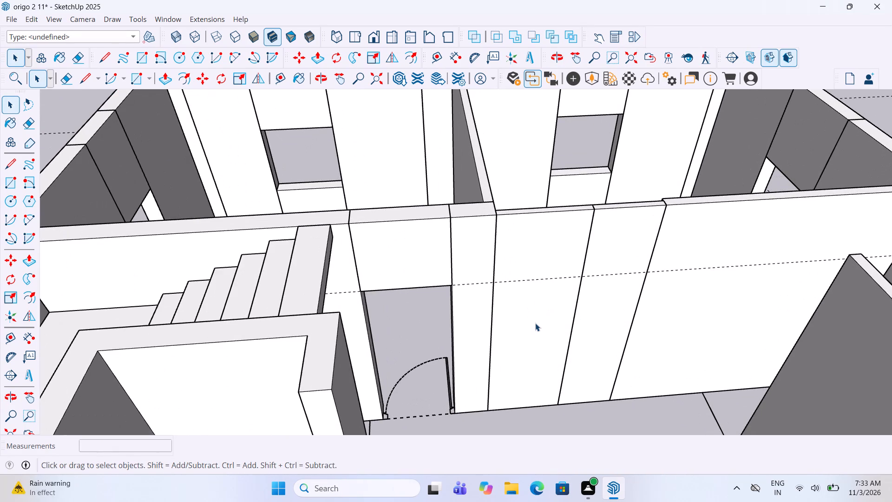
{"action": "left_click", "coordinate": [7, 183]}
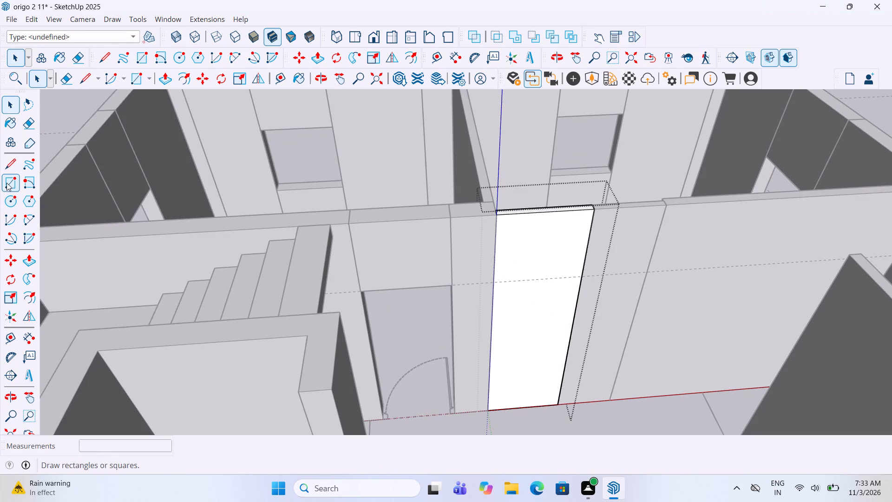
{"action": "left_click", "coordinate": [584, 277]}
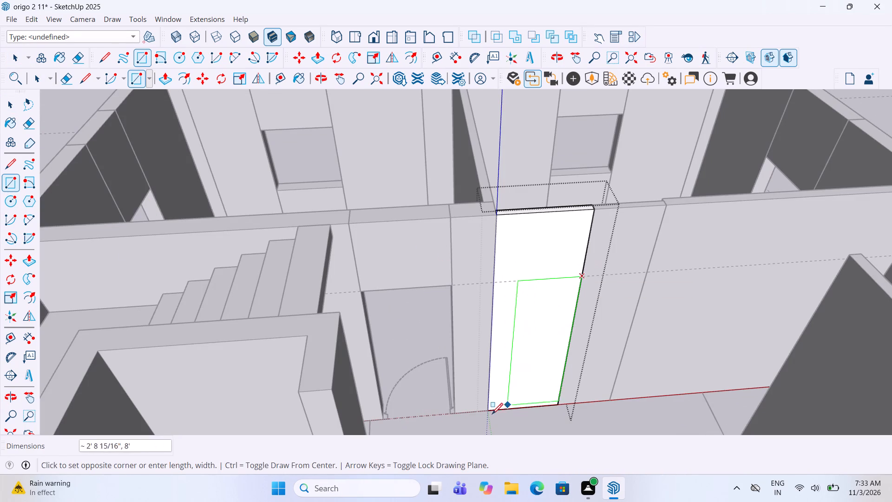
{"action": "left_click", "coordinate": [488, 411]}
{"action": "key", "text": "p"}
{"action": "left_click", "coordinate": [519, 385]}
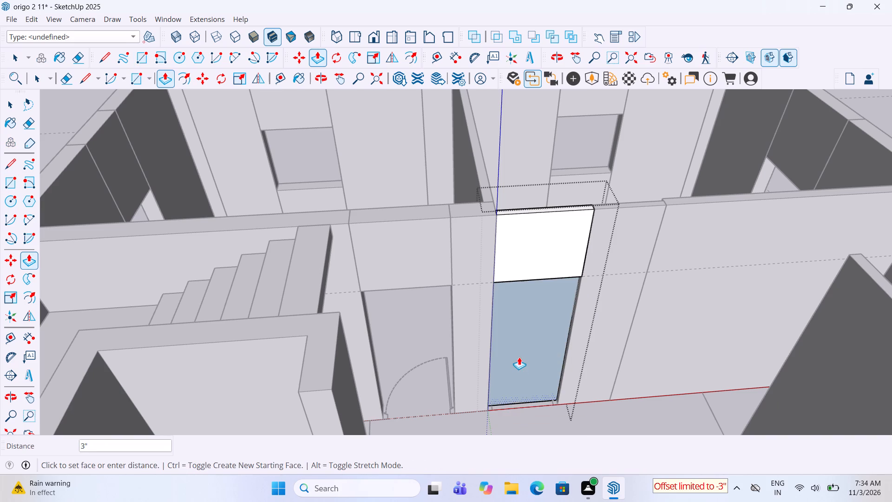
{"action": "left_click", "coordinate": [518, 338]}
Delete the face left across the 3" filler's door opening, and leave its group.
{"action": "left_click", "coordinate": [520, 349]}
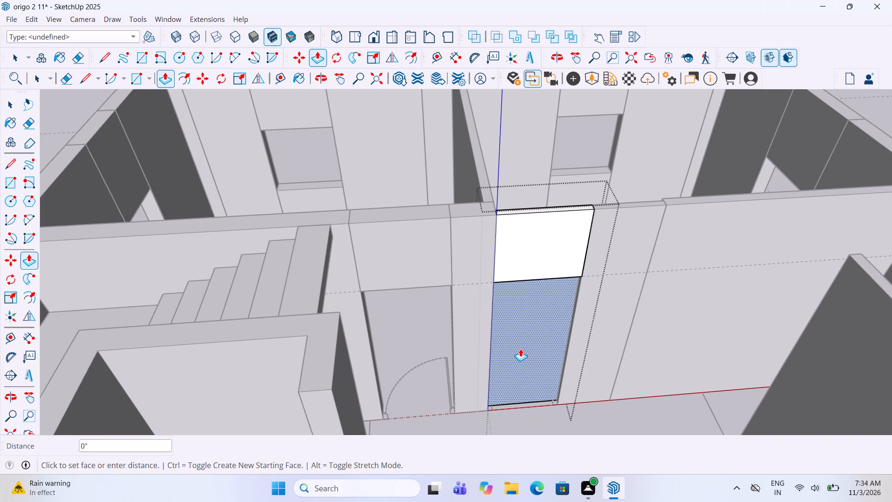
{"action": "key", "text": "Delete"}
{"action": "key", "text": "space"}
{"action": "left_click", "coordinate": [539, 421]}
{"action": "scroll", "coordinate": [505, 385], "scroll_direction": "down", "scroll_amount": 4}
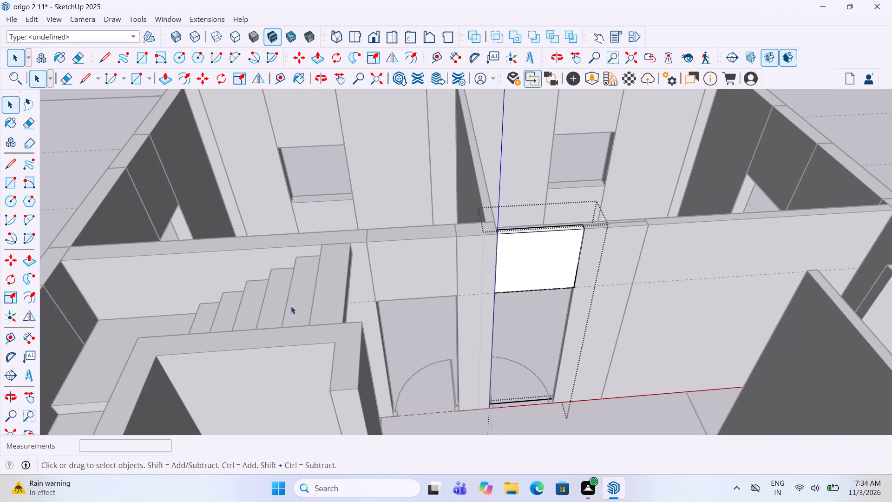
{"action": "middle_click_drag", "start_coordinate": [295, 306], "coordinate": [754, 365]}
{"action": "scroll", "coordinate": [663, 363], "scroll_direction": "down", "scroll_amount": 4}
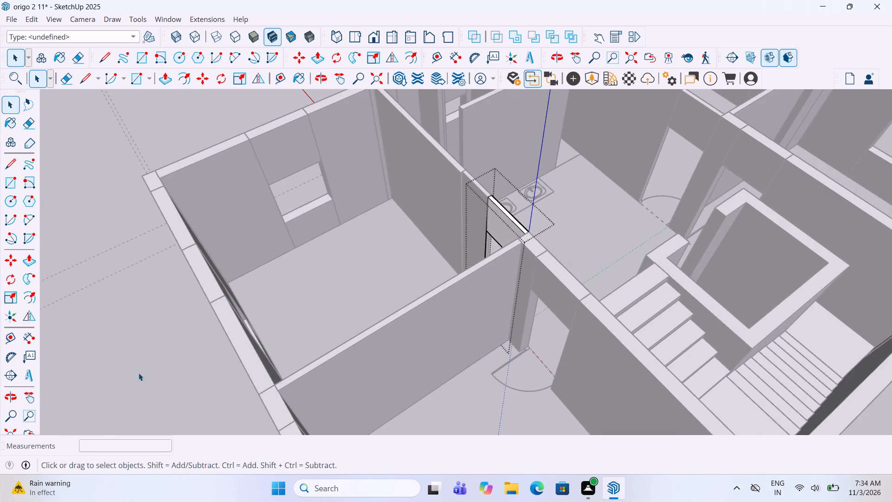
{"action": "left_click", "coordinate": [119, 376]}
Draw a 2' 6" by 4 1/2" threshold rectangle across the toilet doorway near the single washbasin.
{"action": "middle_click_drag", "start_coordinate": [338, 326], "coordinate": [541, 364]}
{"action": "scroll", "coordinate": [486, 353], "scroll_direction": "down", "scroll_amount": 4}
{"action": "middle_click", "coordinate": [558, 301]}
{"action": "scroll", "coordinate": [409, 219], "scroll_direction": "up", "scroll_amount": 2}
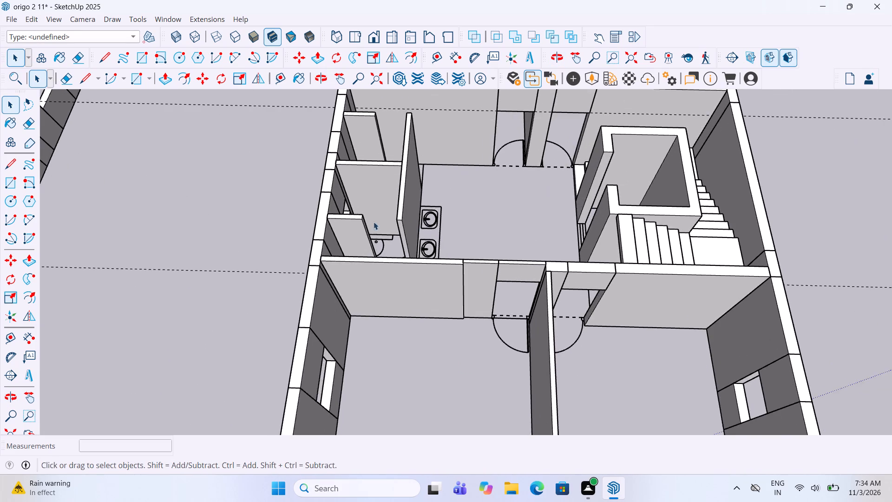
{"action": "scroll", "coordinate": [364, 224], "scroll_direction": "up", "scroll_amount": 10}
{"action": "middle_click_drag", "start_coordinate": [389, 253], "coordinate": [392, 281]}
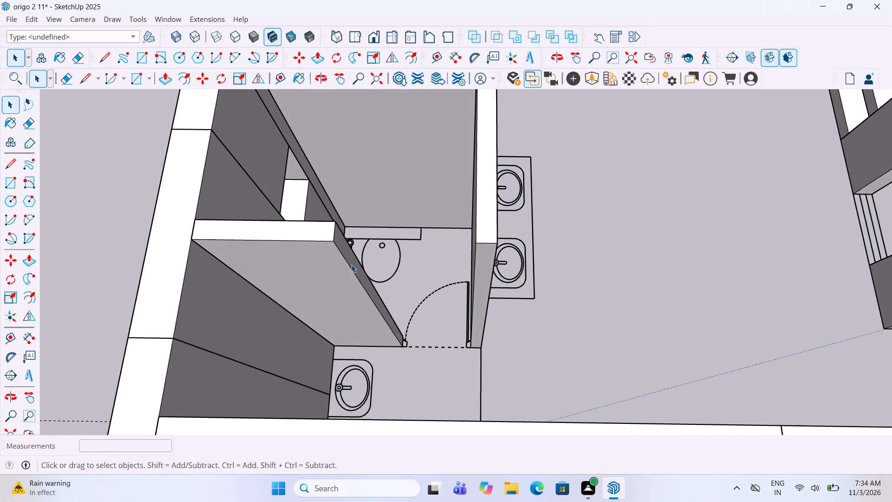
{"action": "left_click", "coordinate": [10, 178]}
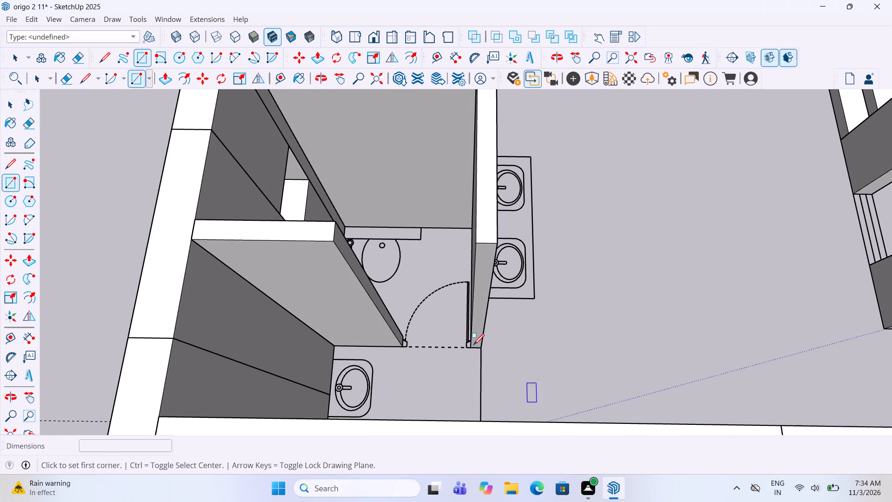
{"action": "scroll", "coordinate": [456, 342], "scroll_direction": "up", "scroll_amount": 9}
{"action": "left_click", "coordinate": [514, 354]}
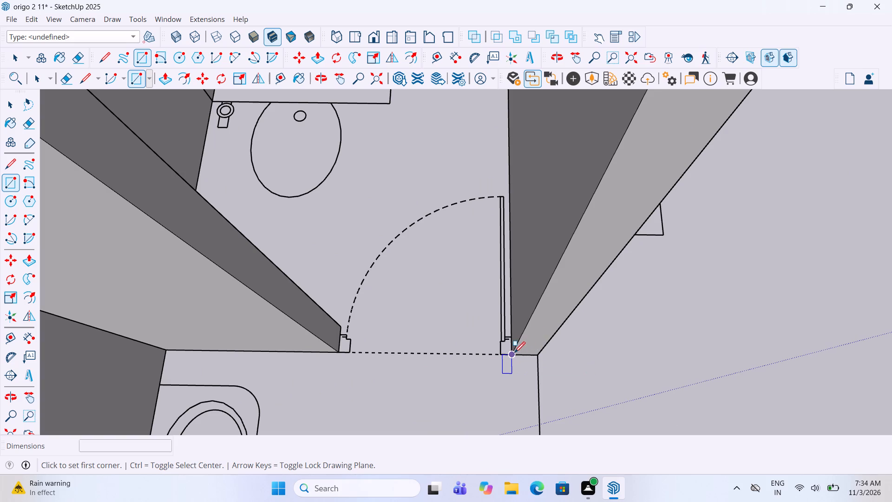
{"action": "left_click", "coordinate": [343, 327]}
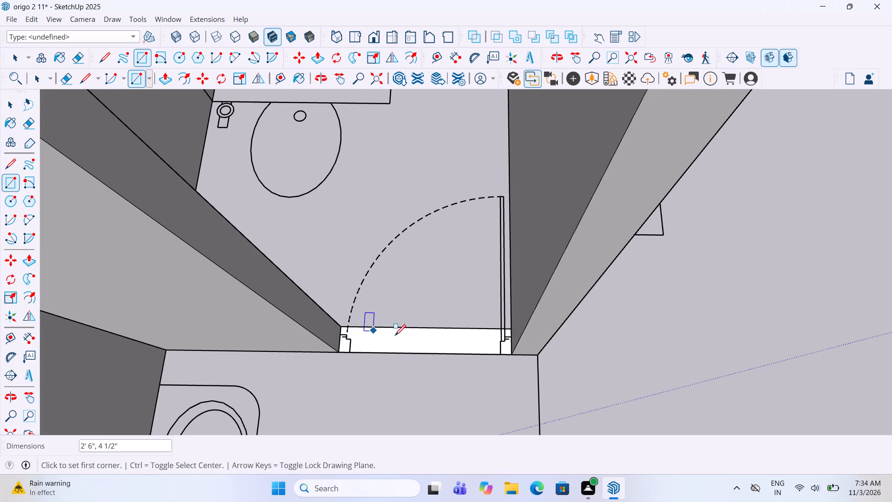
Turn the toilet doorway's threshold rectangle into its own group.
{"action": "key", "text": "space"}
{"action": "left_click", "coordinate": [402, 339]}
{"action": "right_click", "coordinate": [402, 339]}
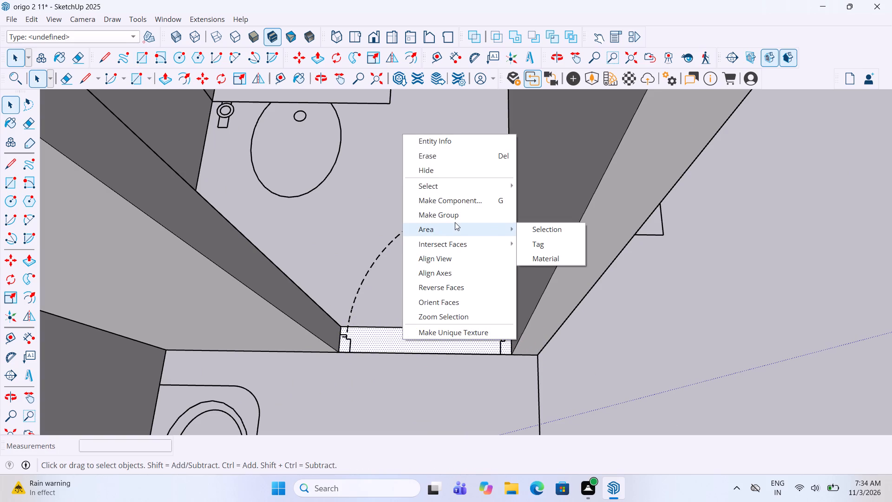
{"action": "left_click", "coordinate": [452, 217]}
Extrude the toilet doorway's threshold rectangle up 11' to the top of the walls, and leave its group.
{"action": "double_click", "coordinate": [443, 346]}
{"action": "key", "text": "p"}
{"action": "double_click", "coordinate": [442, 343]}
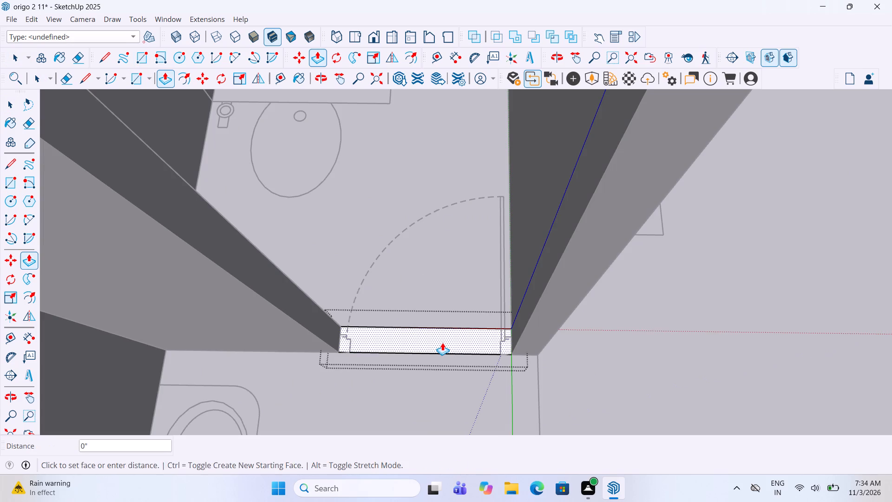
{"action": "key", "text": "ctrl+z"}
{"action": "left_click", "coordinate": [438, 337]}
{"action": "scroll", "coordinate": [440, 324], "scroll_direction": "down", "scroll_amount": 15}
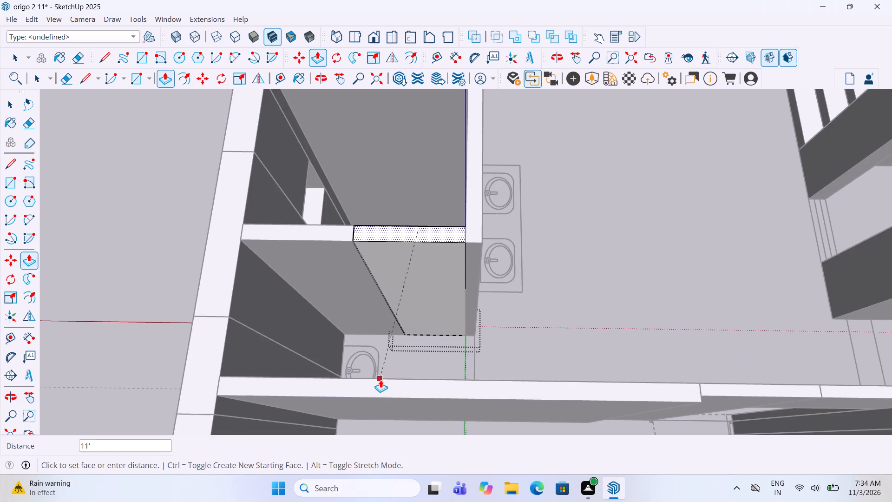
{"action": "left_click", "coordinate": [380, 380]}
{"action": "key", "text": "space"}
{"action": "left_click", "coordinate": [505, 363]}
Place a horizontal guide 7' above the base of the filled toilet doorway.
{"action": "middle_click_drag", "start_coordinate": [505, 363], "coordinate": [496, 339]}
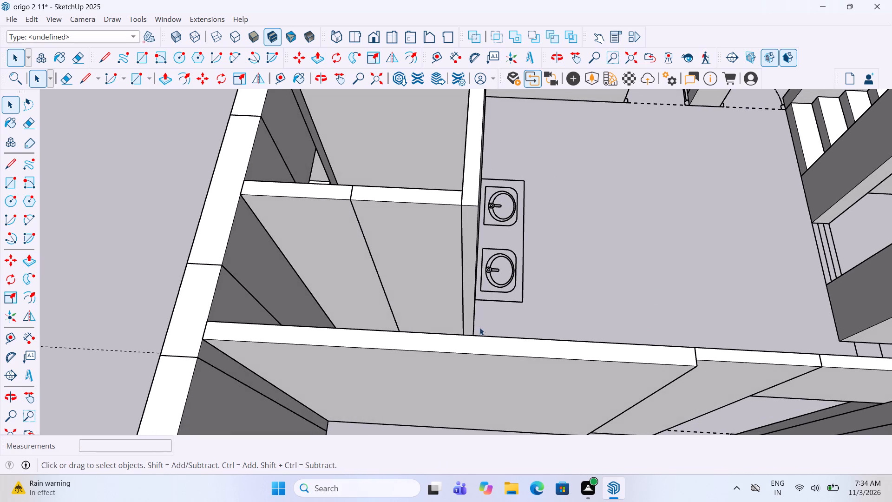
{"action": "left_click", "coordinate": [5, 335]}
{"action": "scroll", "coordinate": [401, 284], "scroll_direction": "up", "scroll_amount": 3}
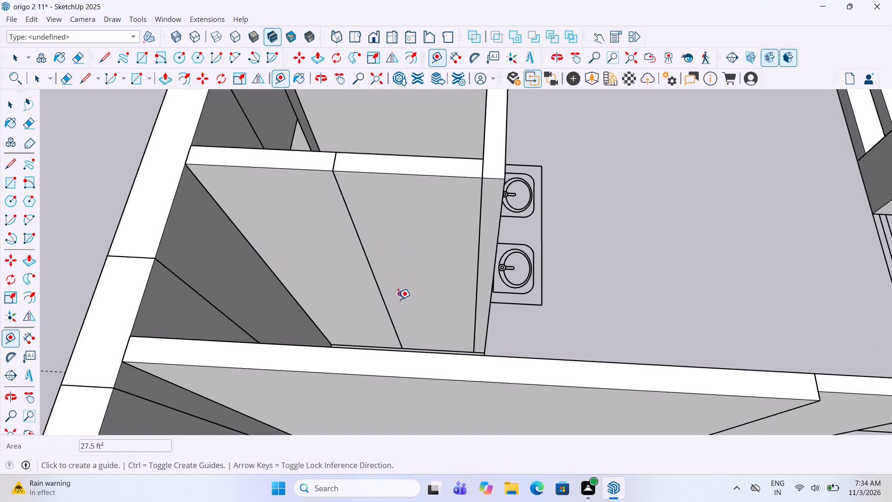
{"action": "scroll", "coordinate": [398, 299], "scroll_direction": "up", "scroll_amount": 2}
{"action": "left_click", "coordinate": [425, 364]}
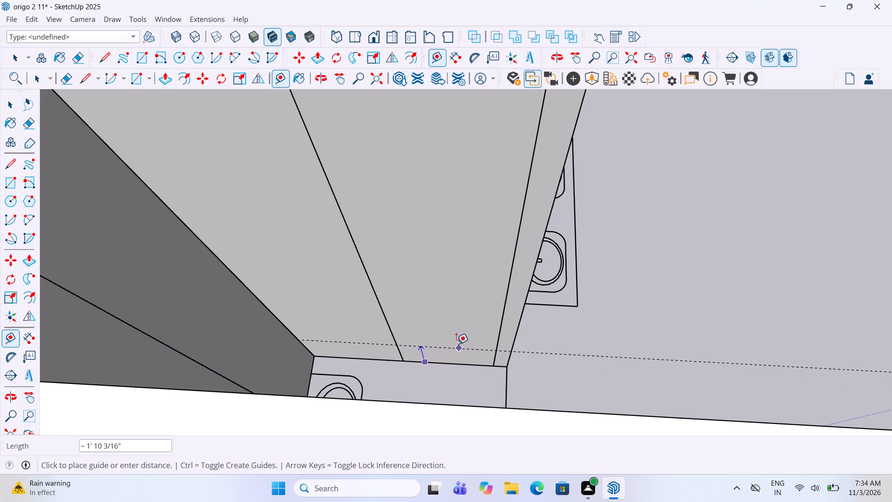
{"action": "type", "text": "7'"}
{"action": "key", "text": "Return"}
{"action": "key", "text": "space"}
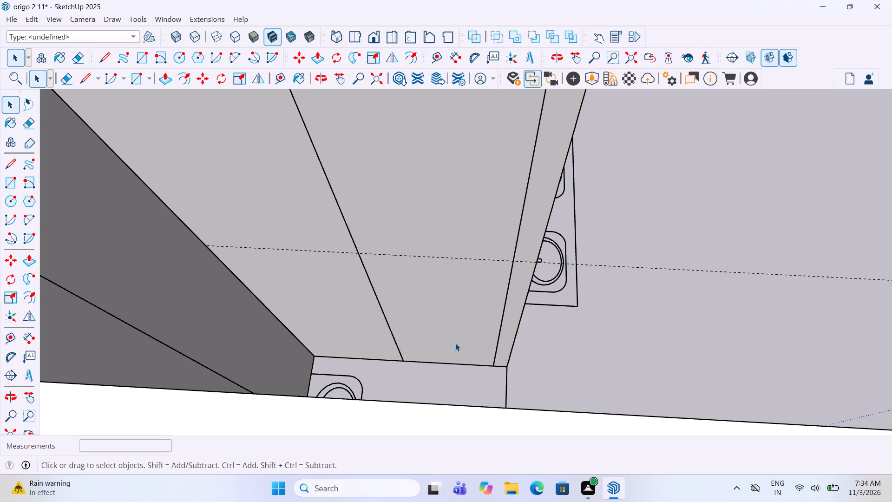
Inside the toilet doorway filler's group, draw a 2' 6" by 7' door rectangle from the guide to the floor.
{"action": "scroll", "coordinate": [433, 325], "scroll_direction": "down", "scroll_amount": 4}
{"action": "middle_click_drag", "start_coordinate": [433, 325], "coordinate": [423, 318]}
{"action": "scroll", "coordinate": [423, 318], "scroll_direction": "up", "scroll_amount": 2}
{"action": "left_click", "coordinate": [423, 318]}
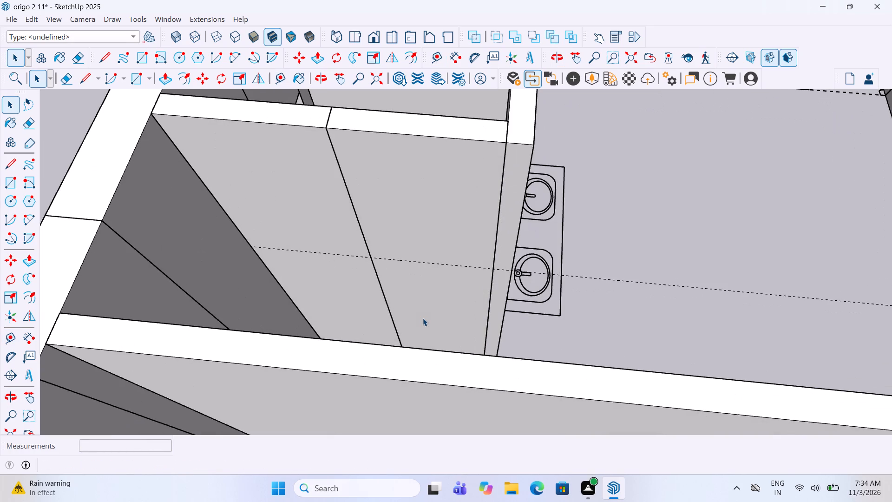
{"action": "double_click", "coordinate": [423, 318]}
{"action": "left_click", "coordinate": [9, 180]}
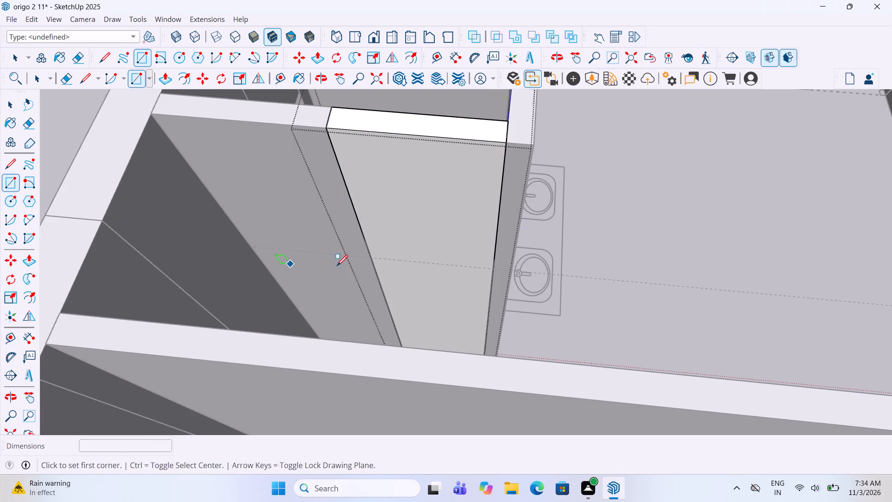
{"action": "middle_click_drag", "start_coordinate": [337, 267], "coordinate": [359, 309]}
{"action": "middle_click_drag", "start_coordinate": [483, 310], "coordinate": [473, 272]}
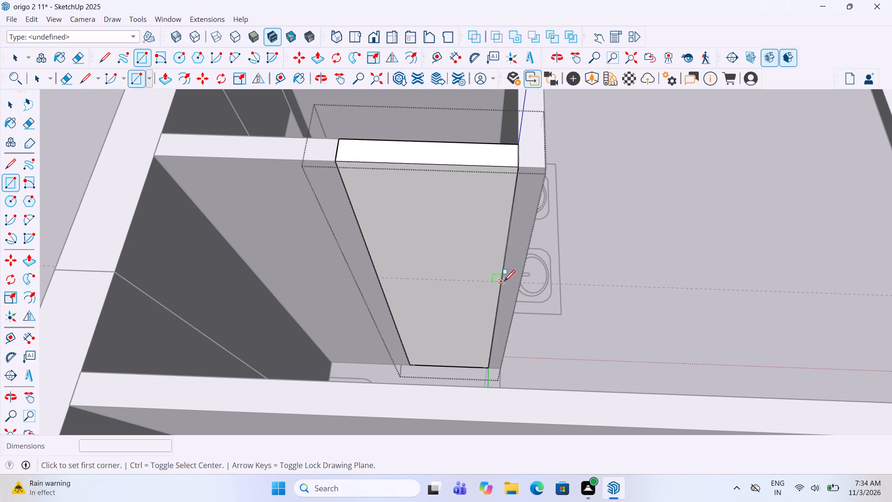
{"action": "left_click", "coordinate": [504, 282]}
{"action": "left_click", "coordinate": [407, 363]}
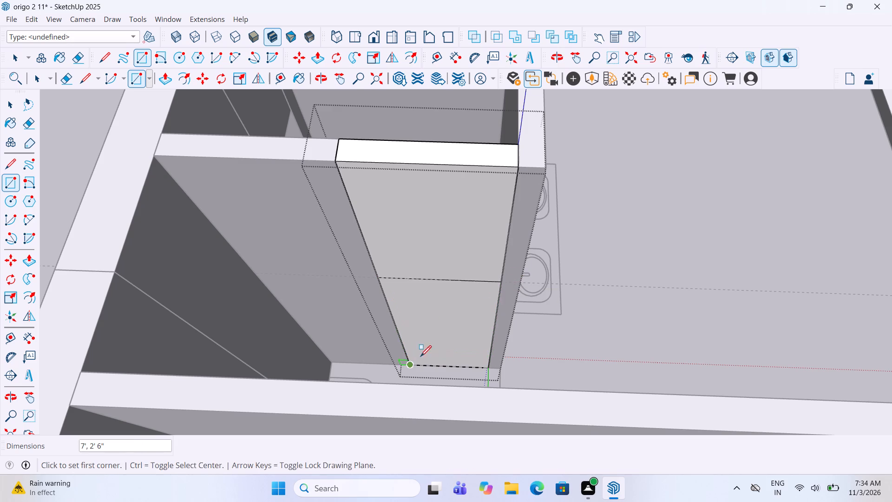
Push the 2' 6" by 7' door rectangle through the toilet doorway filler to cut the opening, and leave its group.
{"action": "key", "text": "p"}
{"action": "left_click", "coordinate": [446, 343]}
{"action": "left_click", "coordinate": [445, 302]}
{"action": "key", "text": "space"}
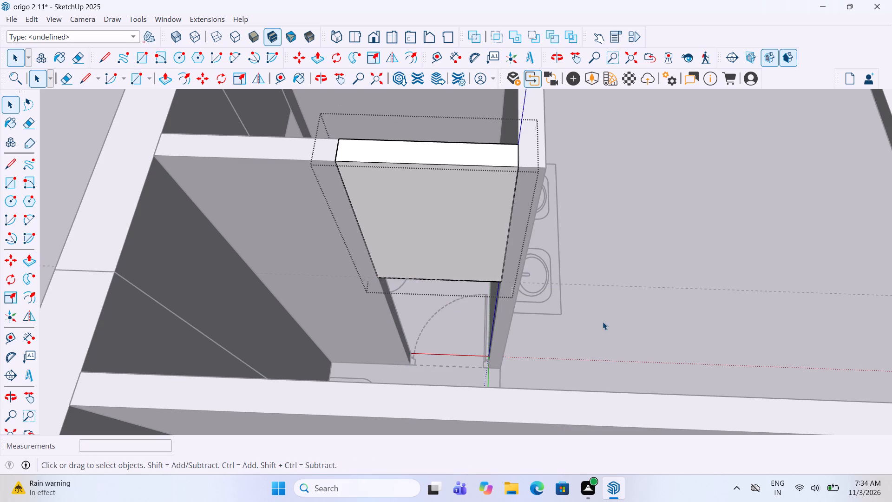
{"action": "left_click", "coordinate": [603, 322]}
Draw a 2' 6" by 4 1/2" threshold rectangle between the walls of the other toilet's open doorway.
{"action": "scroll", "coordinate": [603, 322], "scroll_direction": "down", "scroll_amount": 3}
{"action": "middle_click_drag", "start_coordinate": [227, 245], "coordinate": [681, 346]}
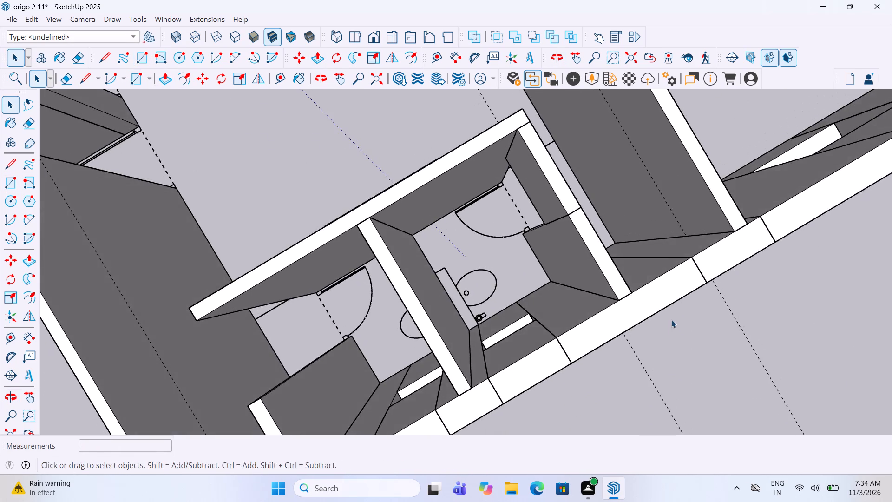
{"action": "scroll", "coordinate": [671, 320], "scroll_direction": "down", "scroll_amount": 5}
{"action": "middle_click_drag", "start_coordinate": [428, 353], "coordinate": [597, 274]}
{"action": "scroll", "coordinate": [480, 363], "scroll_direction": "up", "scroll_amount": 4}
{"action": "scroll", "coordinate": [499, 323], "scroll_direction": "up", "scroll_amount": 4}
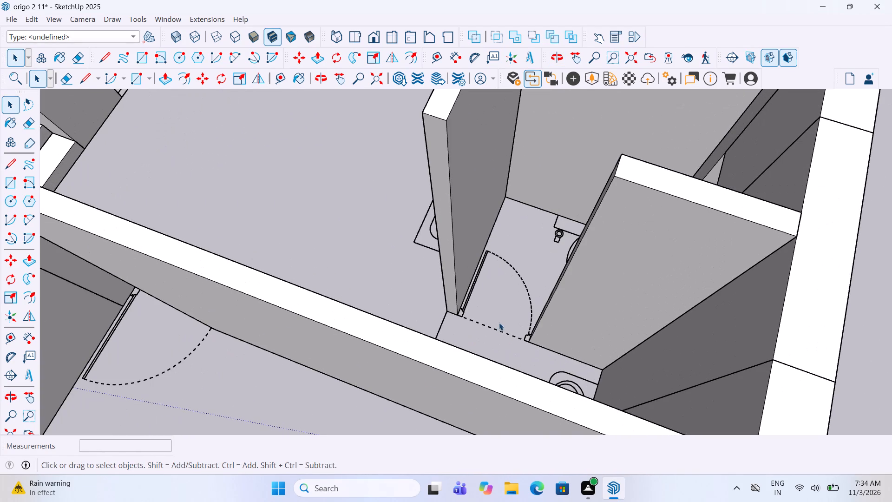
{"action": "left_click", "coordinate": [9, 185]}
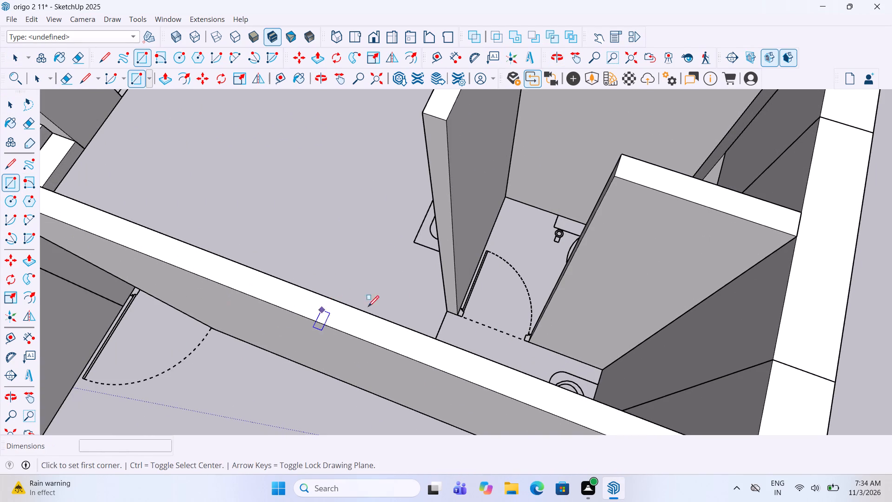
{"action": "scroll", "coordinate": [421, 308], "scroll_direction": "up", "scroll_amount": 2}
{"action": "left_click", "coordinate": [466, 318]}
{"action": "middle_click_drag", "start_coordinate": [529, 342], "coordinate": [586, 342]}
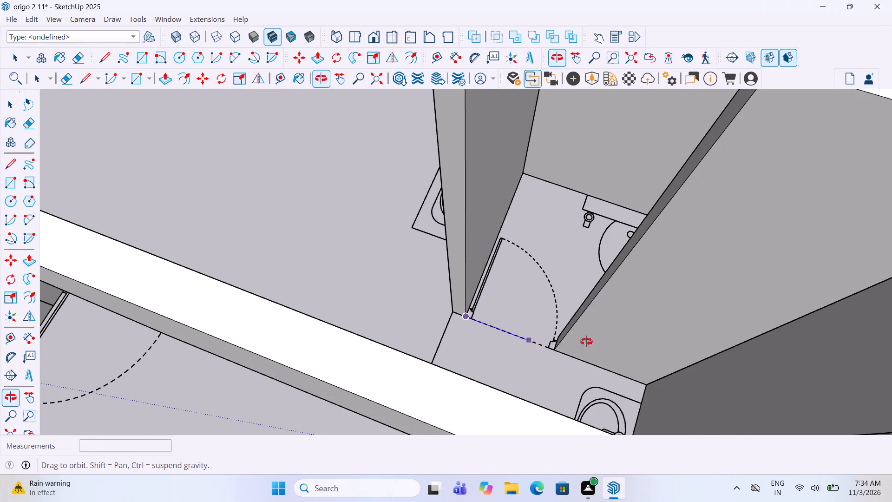
{"action": "middle_click_drag", "start_coordinate": [586, 342], "coordinate": [607, 342]}
{"action": "scroll", "coordinate": [576, 304], "scroll_direction": "up", "scroll_amount": 6}
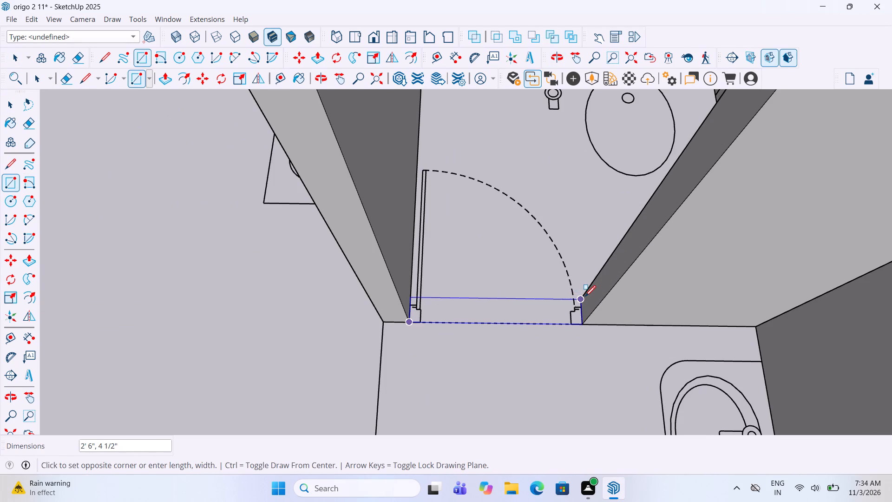
{"action": "left_click", "coordinate": [585, 297]}
Turn the second toilet doorway's threshold rectangle into its own group.
{"action": "key", "text": "space"}
{"action": "left_click", "coordinate": [515, 304]}
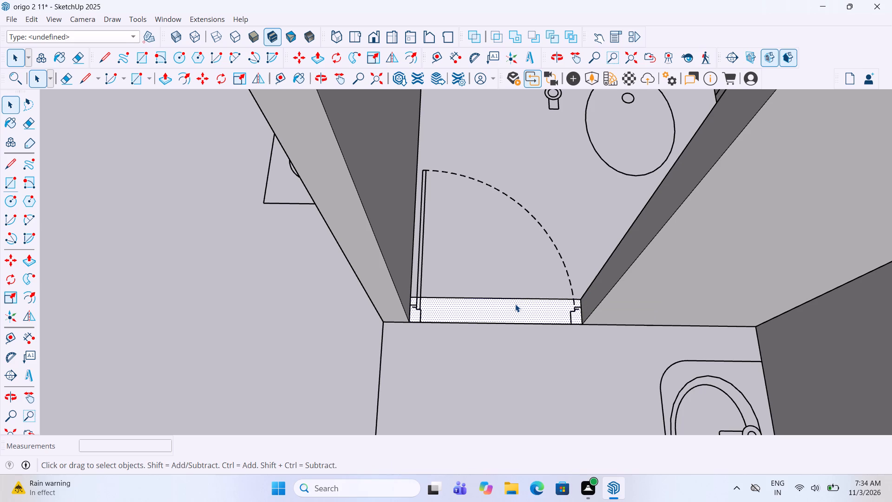
{"action": "right_click", "coordinate": [515, 304]}
{"action": "left_click", "coordinate": [565, 182]}
Extrude the second toilet doorway's threshold rectangle up to the top of the walls, and leave its group.
{"action": "double_click", "coordinate": [522, 310]}
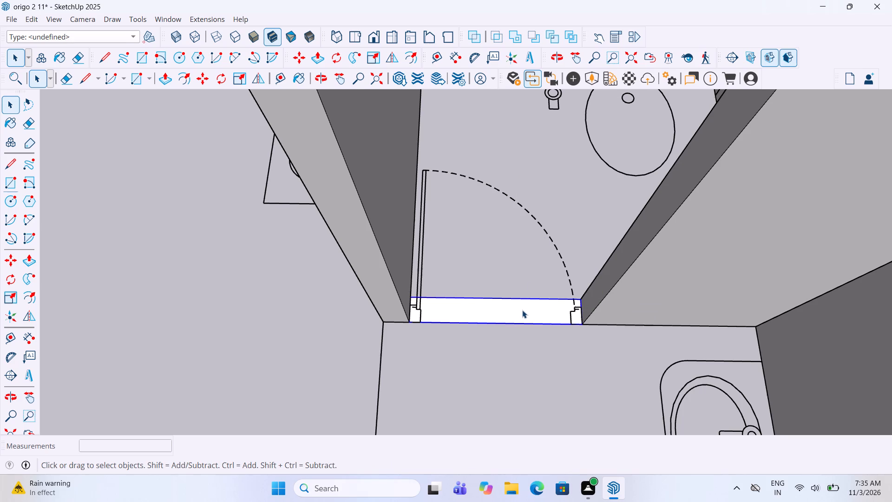
{"action": "key", "text": "p"}
{"action": "left_click", "coordinate": [521, 308]}
{"action": "scroll", "coordinate": [521, 304], "scroll_direction": "down", "scroll_amount": 9}
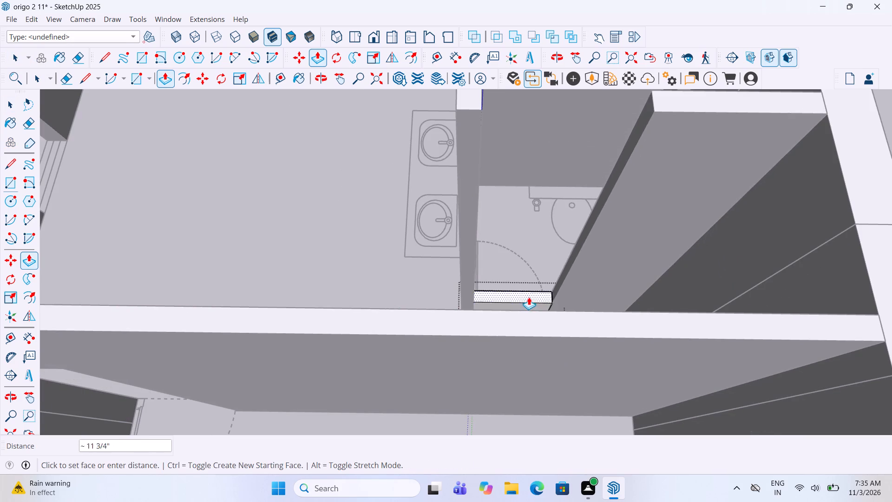
{"action": "left_click", "coordinate": [533, 331]}
{"action": "key", "text": "space"}
{"action": "left_click", "coordinate": [369, 284]}
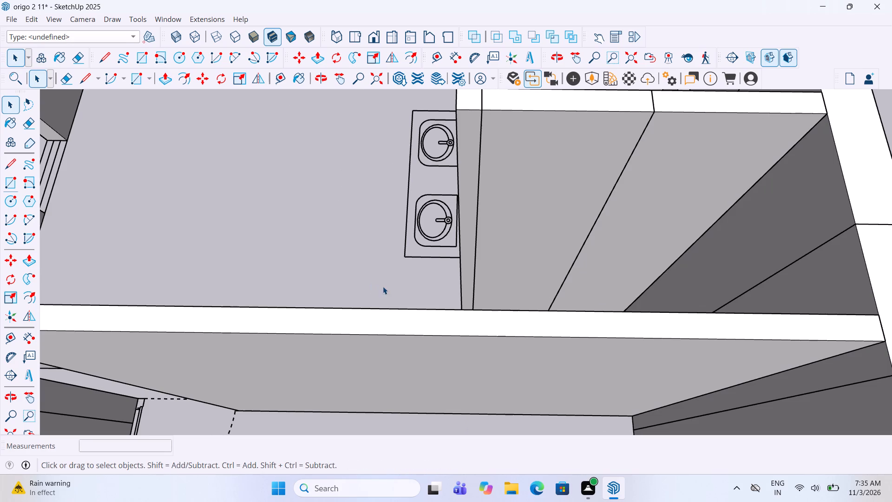
Place a horizontal guide 7' above the base of the second filled toilet doorway.
{"action": "left_click", "coordinate": [8, 338]}
{"action": "middle_click_drag", "start_coordinate": [462, 328], "coordinate": [459, 328]}
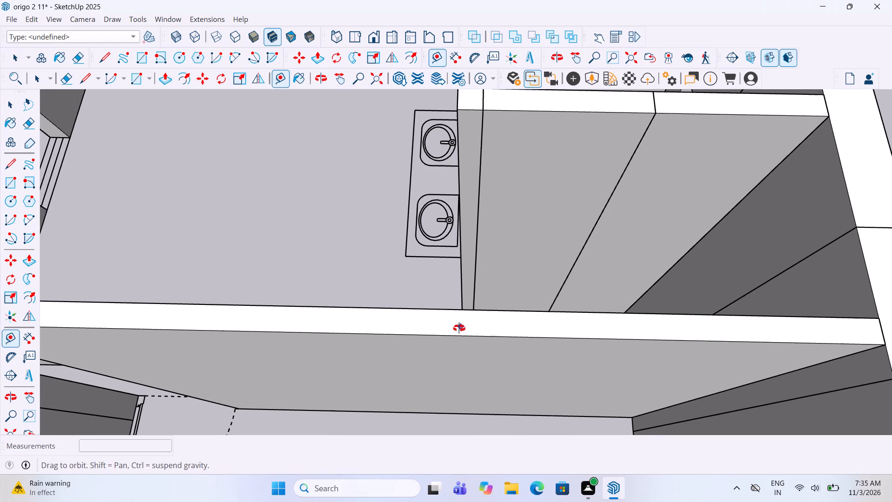
{"action": "middle_click_drag", "start_coordinate": [459, 328], "coordinate": [454, 346]}
{"action": "left_click", "coordinate": [490, 284]}
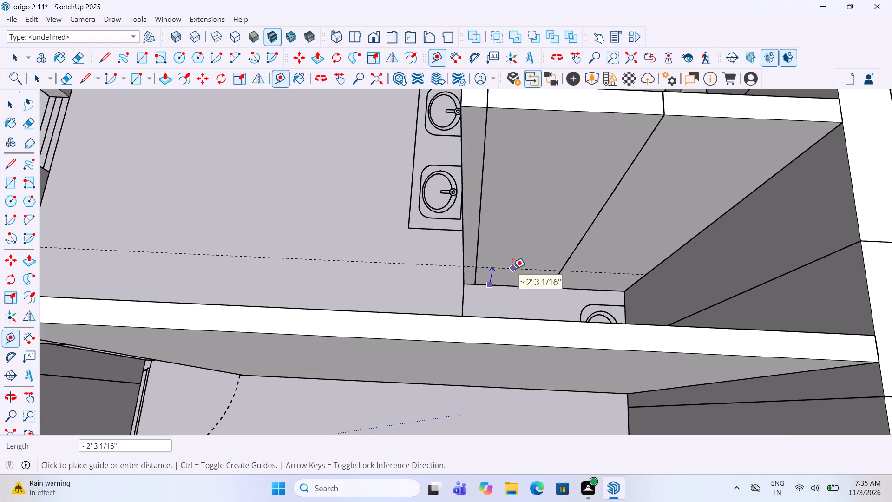
{"action": "type", "text": "7'"}
{"action": "key", "text": "Return"}
{"action": "key", "text": "space"}
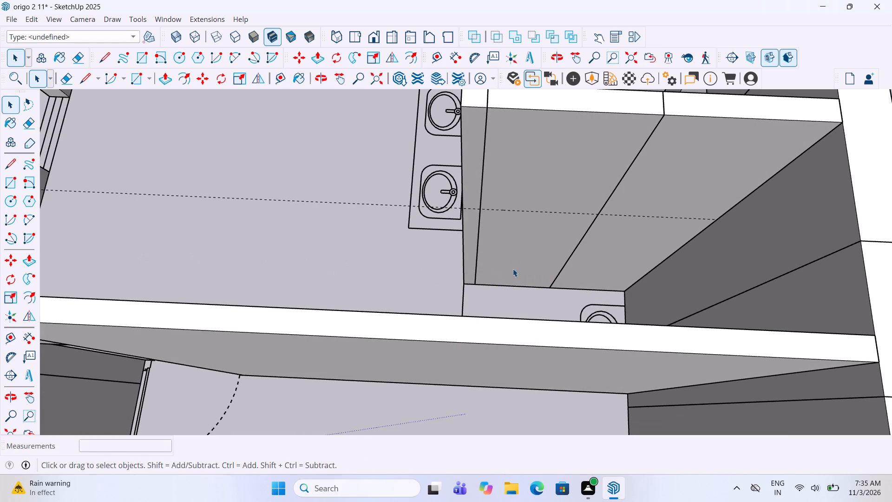
Inside the second toilet doorway filler's group, draw a 2' 6" by 7' door rectangle from the guide to the floor.
{"action": "double_click", "coordinate": [513, 269]}
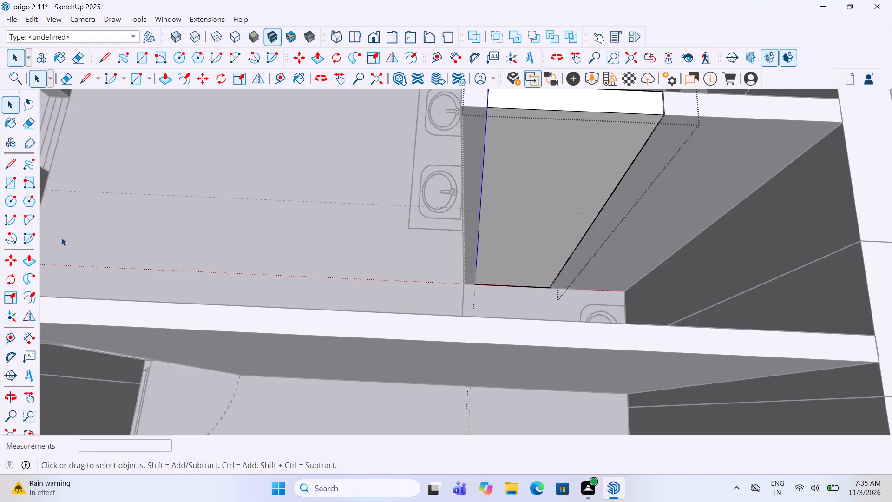
{"action": "left_click", "coordinate": [5, 185]}
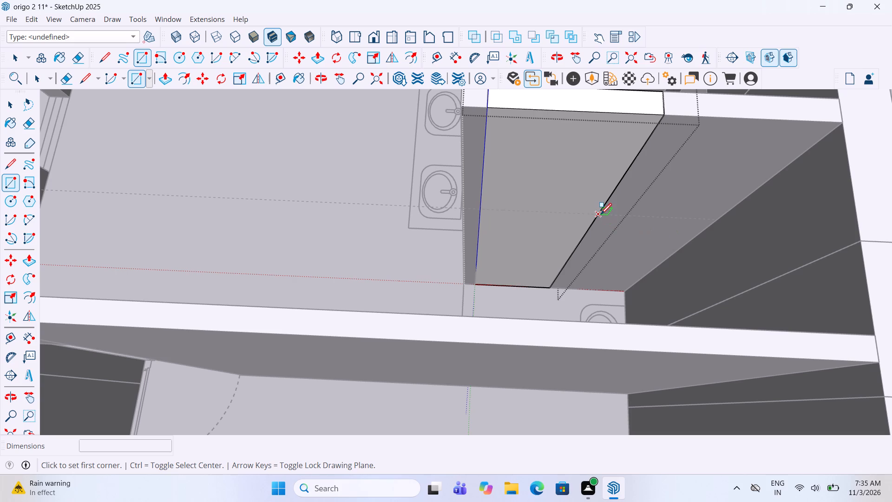
{"action": "left_click", "coordinate": [601, 215]}
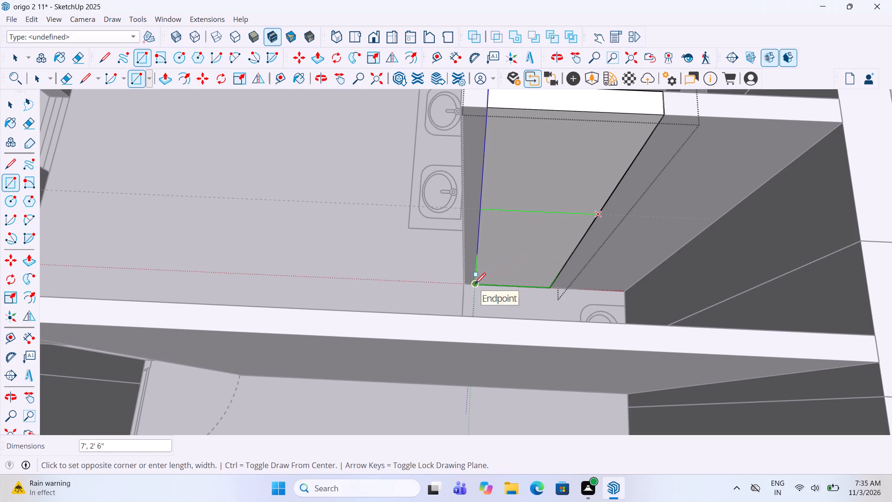
{"action": "left_click", "coordinate": [475, 285]}
Push the door rectangle 4 1/2" through the second toilet doorway filler to cut the opening, and leave its group.
{"action": "key", "text": "p"}
{"action": "left_click", "coordinate": [522, 274]}
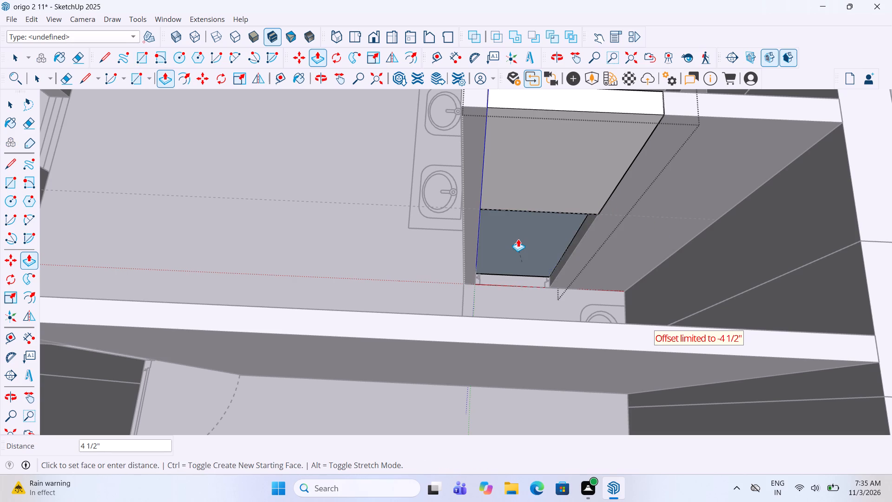
{"action": "left_click", "coordinate": [518, 233]}
{"action": "key", "text": "space"}
{"action": "left_click", "coordinate": [440, 292]}
Look over the floor's toilets and the row of floor plans, and examine the columns-only plan beside the walled floors.
{"action": "scroll", "coordinate": [436, 290], "scroll_direction": "down", "scroll_amount": 4}
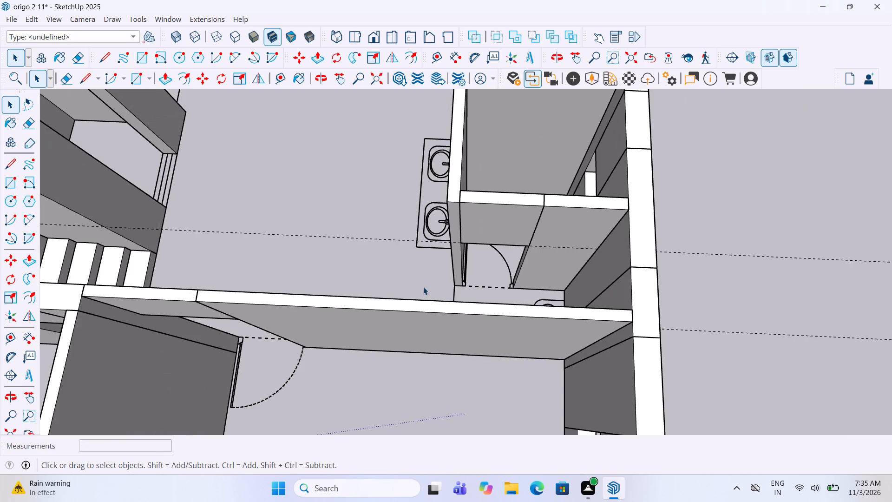
{"action": "middle_click_drag", "start_coordinate": [423, 287], "coordinate": [797, 326]}
{"action": "middle_click_drag", "start_coordinate": [419, 307], "coordinate": [612, 256]}
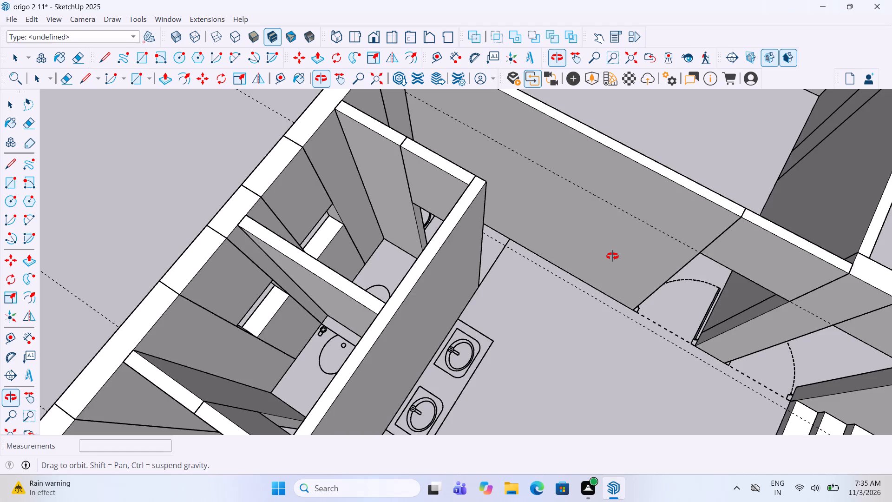
{"action": "middle_click_drag", "start_coordinate": [612, 256], "coordinate": [486, 286]}
{"action": "scroll", "coordinate": [443, 291], "scroll_direction": "down", "scroll_amount": 5}
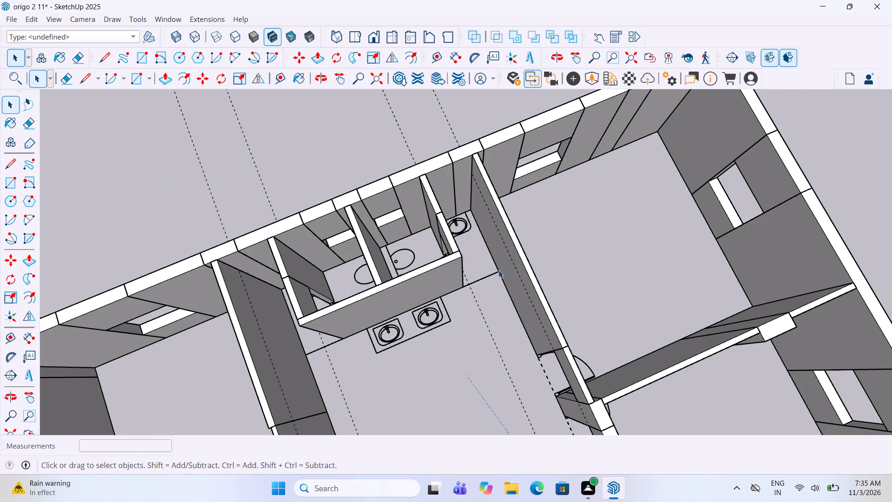
{"action": "scroll", "coordinate": [498, 270], "scroll_direction": "down", "scroll_amount": 7}
{"action": "middle_click_drag", "start_coordinate": [541, 344], "coordinate": [506, 218]}
{"action": "scroll", "coordinate": [516, 338], "scroll_direction": "down", "scroll_amount": 10}
{"action": "middle_click_drag", "start_coordinate": [578, 365], "coordinate": [572, 366]}
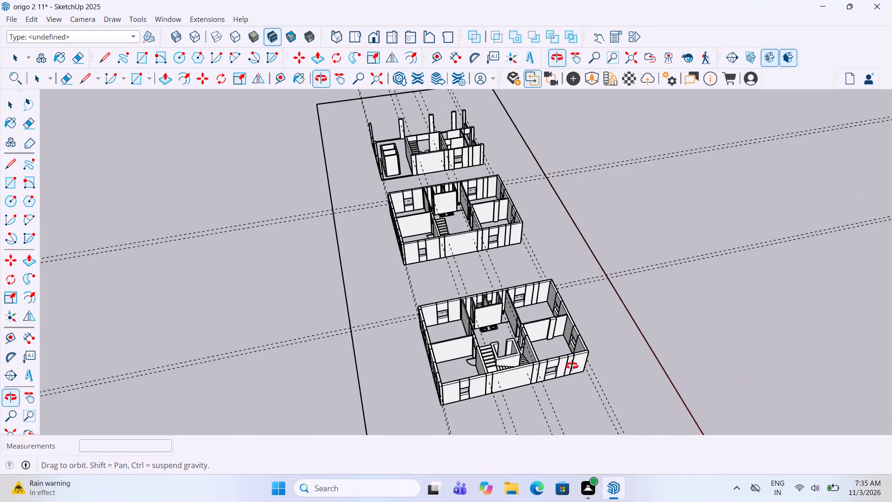
{"action": "middle_click_drag", "start_coordinate": [572, 366], "coordinate": [289, 354]}
{"action": "scroll", "coordinate": [645, 345], "scroll_direction": "down", "scroll_amount": 5}
{"action": "middle_click_drag", "start_coordinate": [586, 342], "coordinate": [445, 323]}
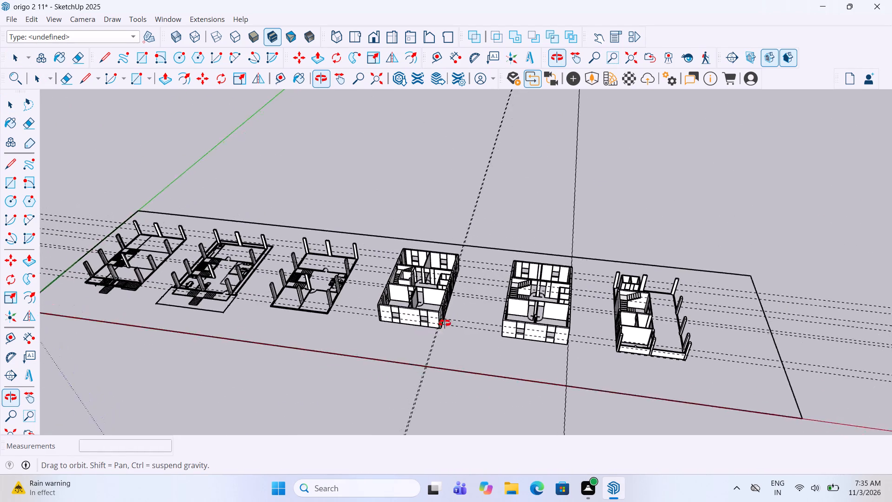
{"action": "middle_click_drag", "start_coordinate": [445, 323], "coordinate": [493, 312]}
{"action": "scroll", "coordinate": [526, 291], "scroll_direction": "down", "scroll_amount": 4}
{"action": "scroll", "coordinate": [293, 330], "scroll_direction": "up", "scroll_amount": 5}
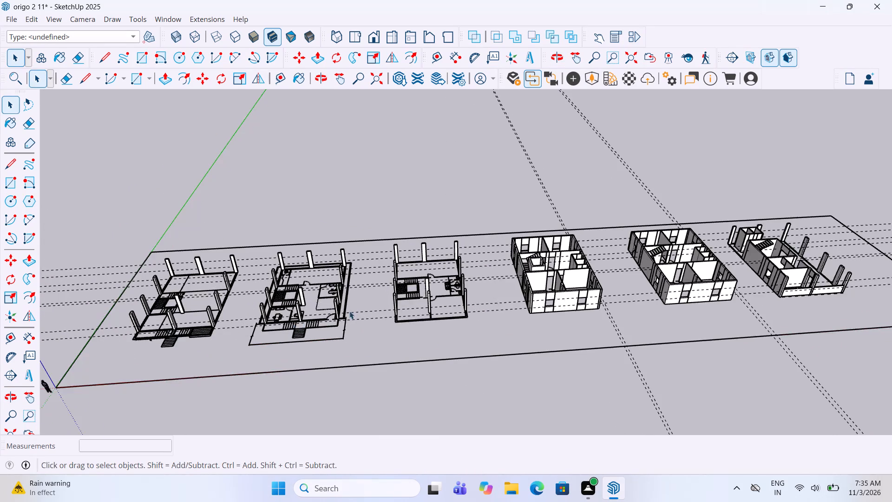
{"action": "scroll", "coordinate": [427, 293], "scroll_direction": "up", "scroll_amount": 5}
{"action": "scroll", "coordinate": [388, 297], "scroll_direction": "up", "scroll_amount": 5}
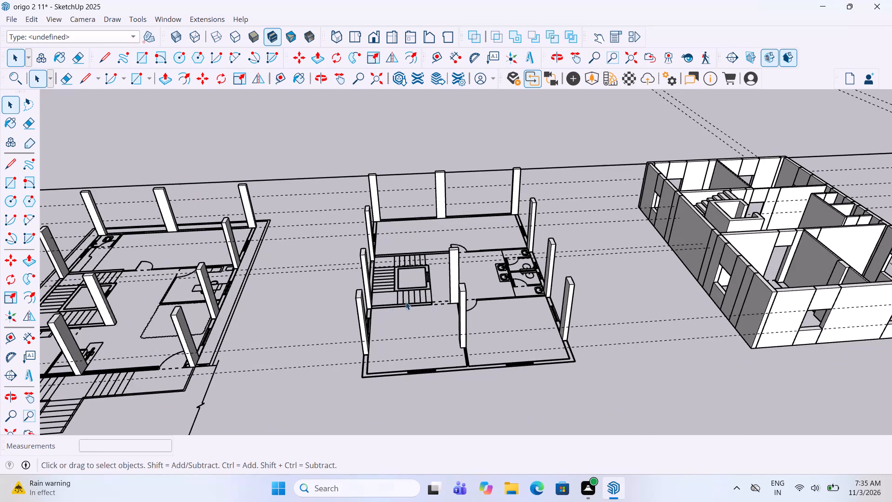
{"action": "scroll", "coordinate": [406, 302], "scroll_direction": "up", "scroll_amount": 9}
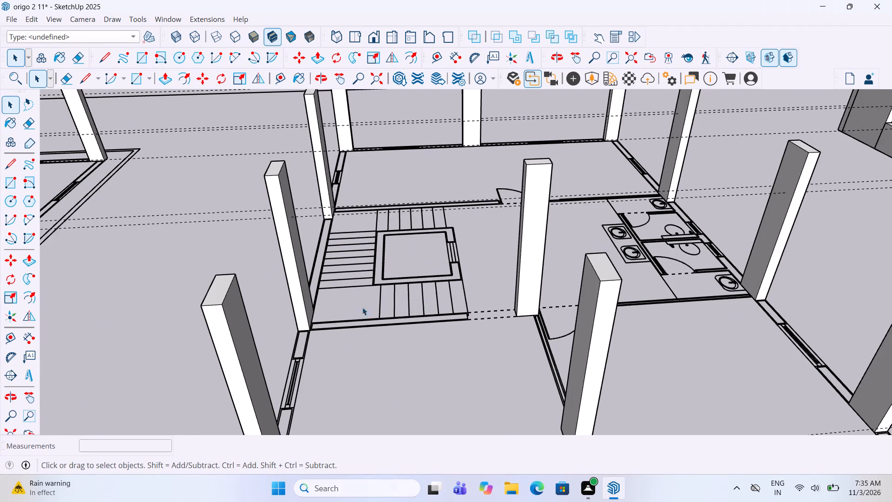
{"action": "scroll", "coordinate": [364, 247], "scroll_direction": "down", "scroll_amount": 3}
Dimension the height of a corner-side column on the columns-only plan beside the walled floors, and undo the dimension.
{"action": "left_click", "coordinate": [24, 337]}
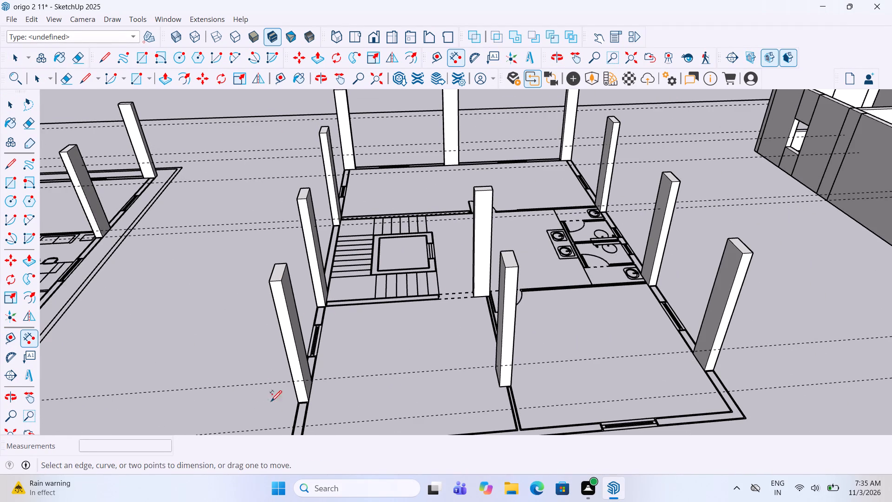
{"action": "scroll", "coordinate": [305, 416], "scroll_direction": "up", "scroll_amount": 4}
{"action": "left_click", "coordinate": [290, 393]}
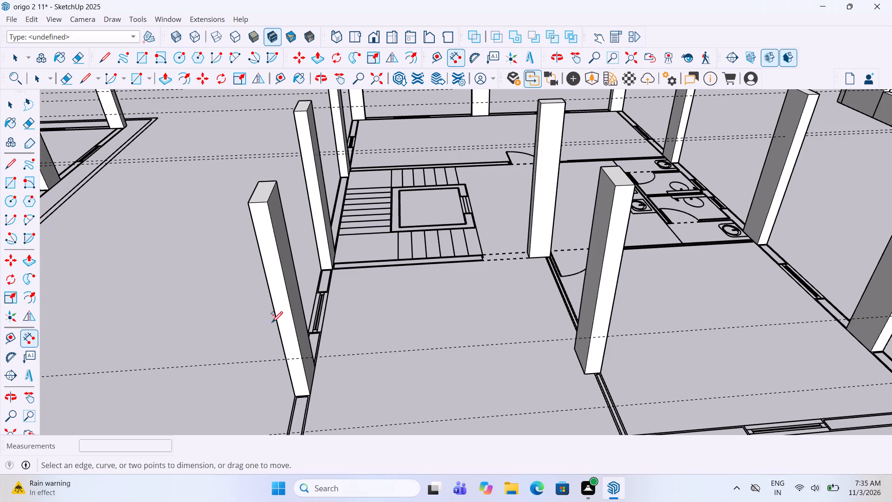
{"action": "left_click", "coordinate": [250, 204]}
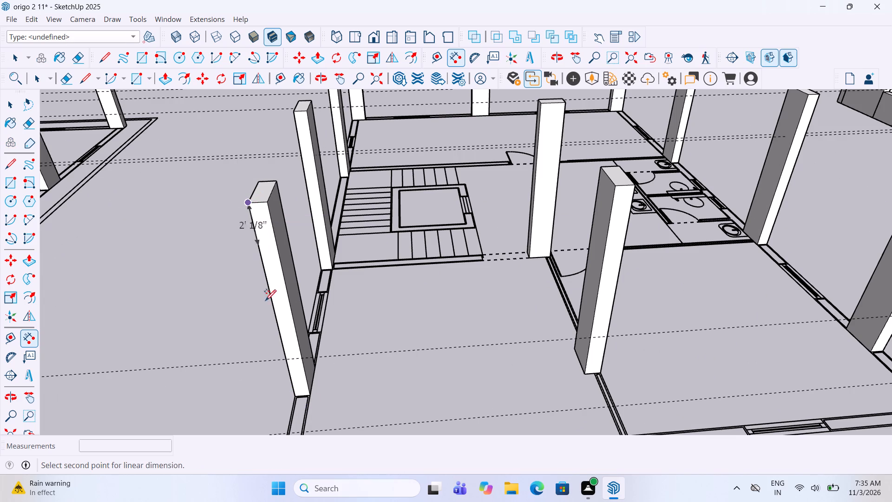
{"action": "left_click", "coordinate": [296, 395]}
{"action": "left_click", "coordinate": [260, 394]}
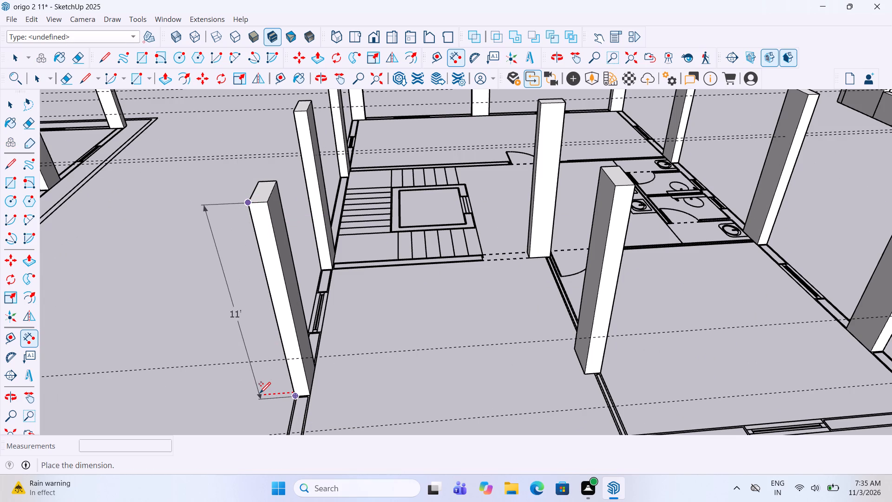
{"action": "key", "text": "space"}
{"action": "key", "text": "ctrl+z"}
On the columns-only plan, draw a rectangle about 4' 11" by 9" over the wall outline from the corner-side column to the front corner.
{"action": "scroll", "coordinate": [359, 380], "scroll_direction": "down", "scroll_amount": 3}
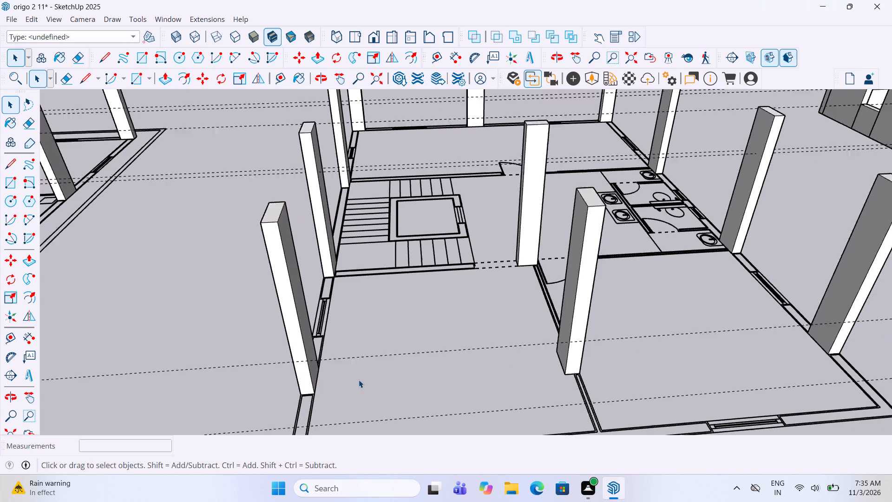
{"action": "scroll", "coordinate": [359, 380], "scroll_direction": "down", "scroll_amount": 6}
{"action": "scroll", "coordinate": [339, 263], "scroll_direction": "up", "scroll_amount": 2}
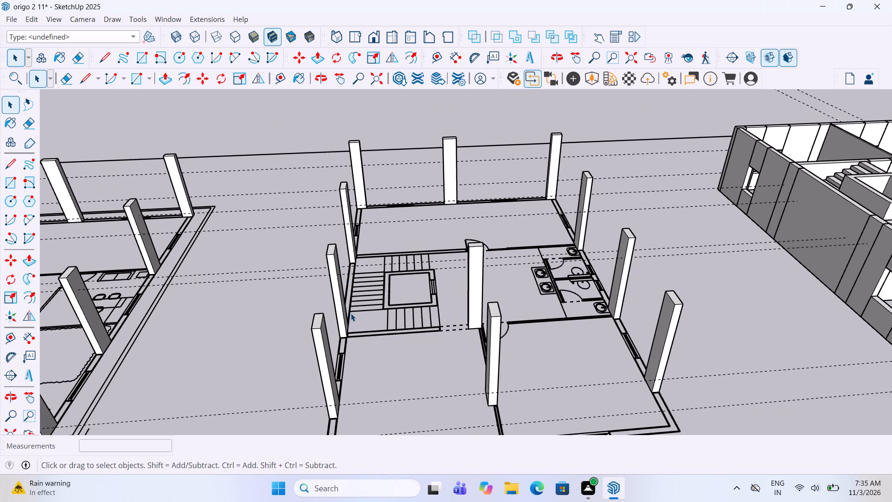
{"action": "scroll", "coordinate": [394, 302], "scroll_direction": "down", "scroll_amount": 5}
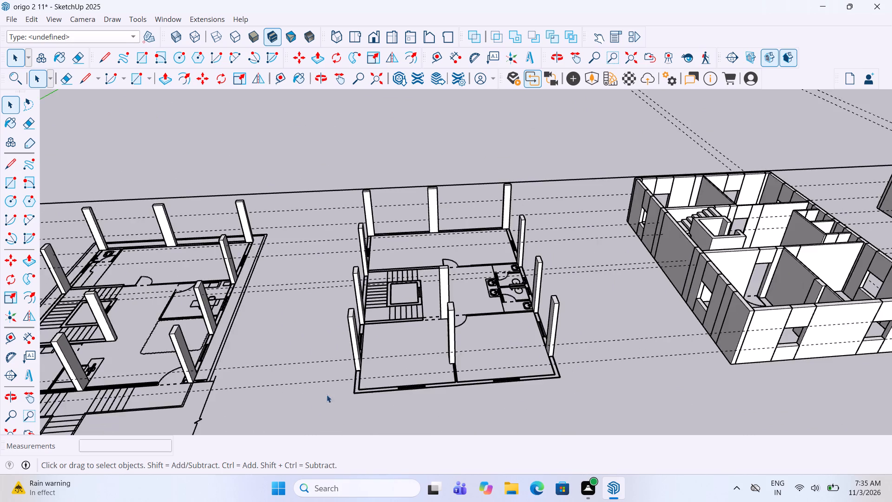
{"action": "scroll", "coordinate": [315, 404], "scroll_direction": "up", "scroll_amount": 4}
{"action": "scroll", "coordinate": [369, 394], "scroll_direction": "up", "scroll_amount": 8}
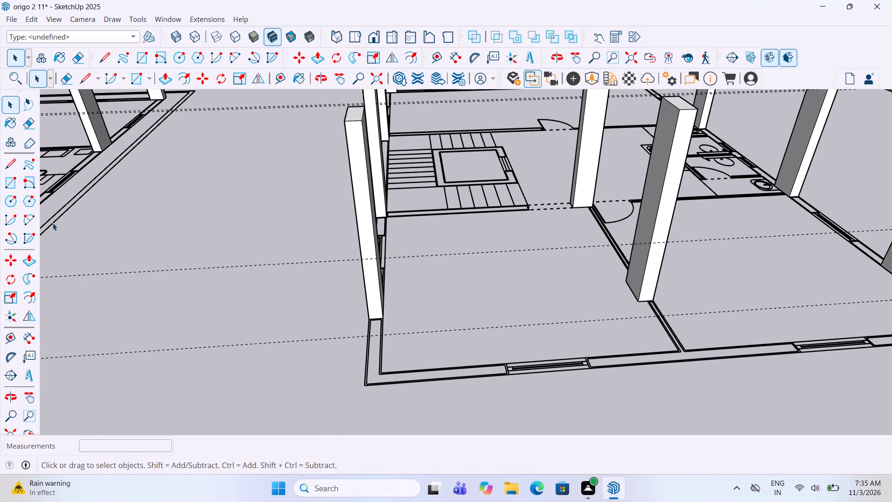
{"action": "left_click", "coordinate": [10, 185]}
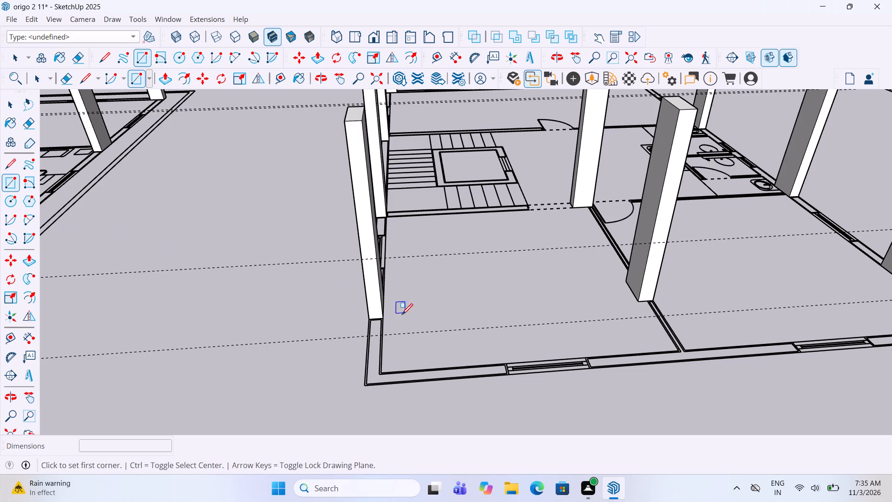
{"action": "scroll", "coordinate": [402, 318], "scroll_direction": "down", "scroll_amount": 20}
{"action": "scroll", "coordinate": [402, 318], "scroll_direction": "down", "scroll_amount": 4}
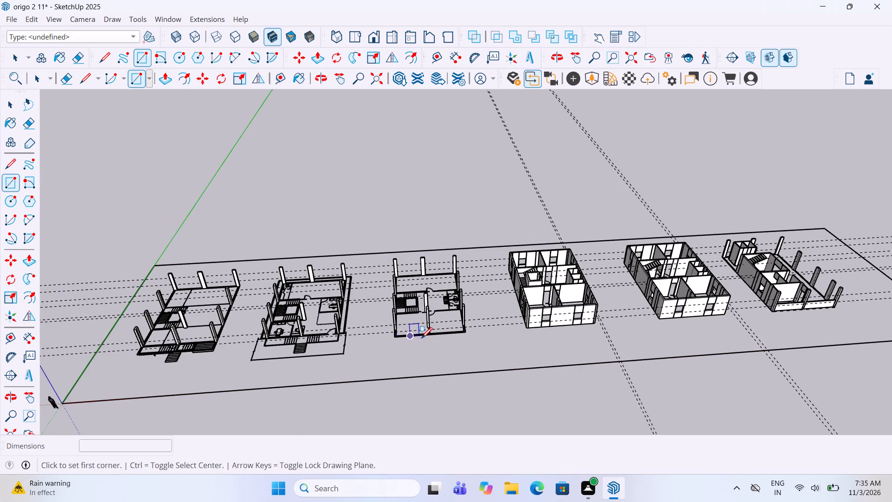
{"action": "scroll", "coordinate": [420, 338], "scroll_direction": "up", "scroll_amount": 9}
{"action": "scroll", "coordinate": [374, 326], "scroll_direction": "up", "scroll_amount": 10}
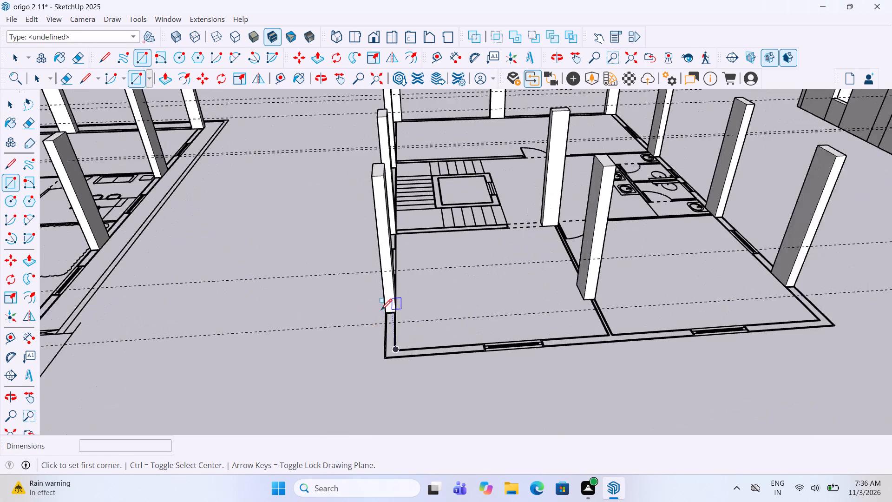
{"action": "scroll", "coordinate": [380, 304], "scroll_direction": "up", "scroll_amount": 9}
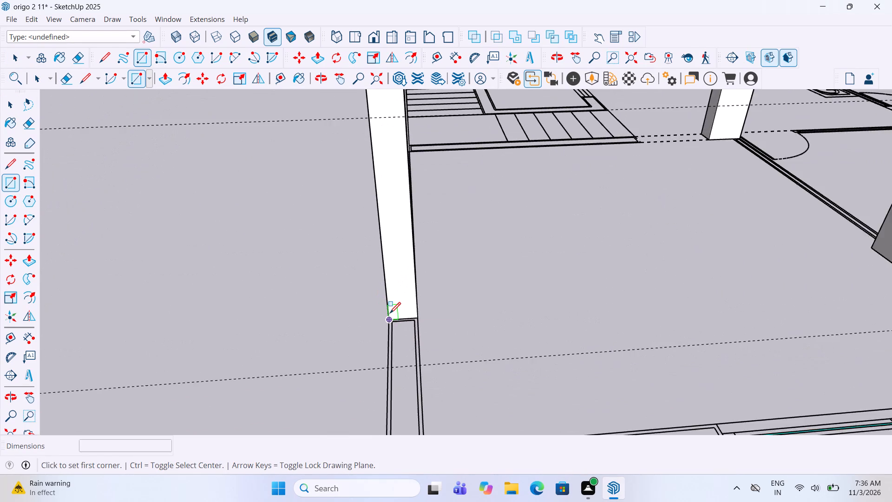
{"action": "scroll", "coordinate": [390, 314], "scroll_direction": "up", "scroll_amount": 5}
{"action": "left_click", "coordinate": [390, 314]}
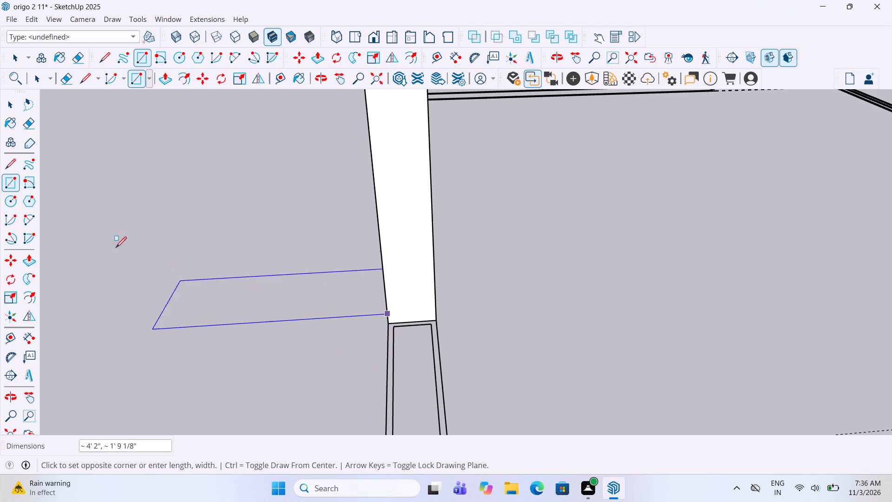
{"action": "left_click", "coordinate": [9, 178]}
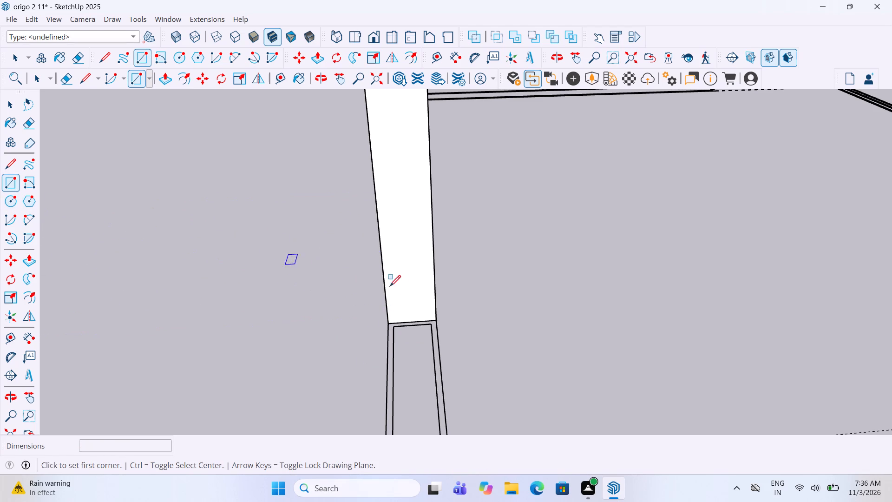
{"action": "left_click", "coordinate": [437, 318]}
{"action": "scroll", "coordinate": [436, 256], "scroll_direction": "down", "scroll_amount": 8}
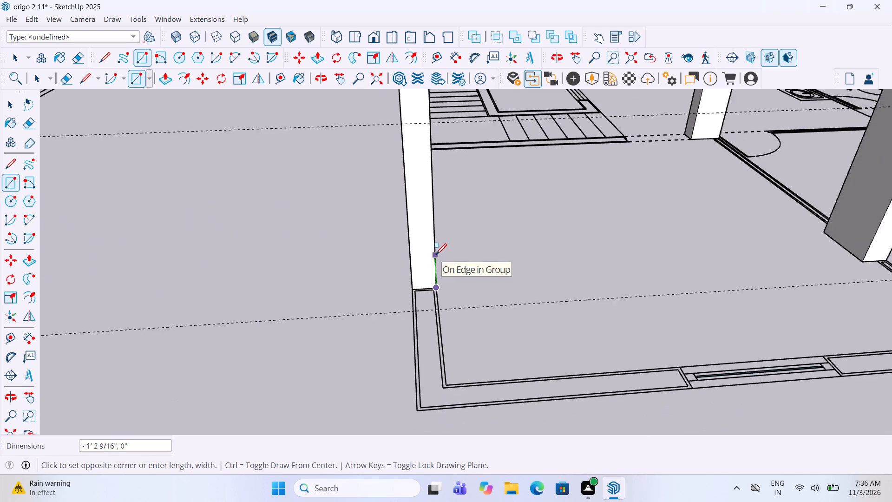
{"action": "scroll", "coordinate": [411, 395], "scroll_direction": "up", "scroll_amount": 4}
{"action": "left_click", "coordinate": [428, 396]}
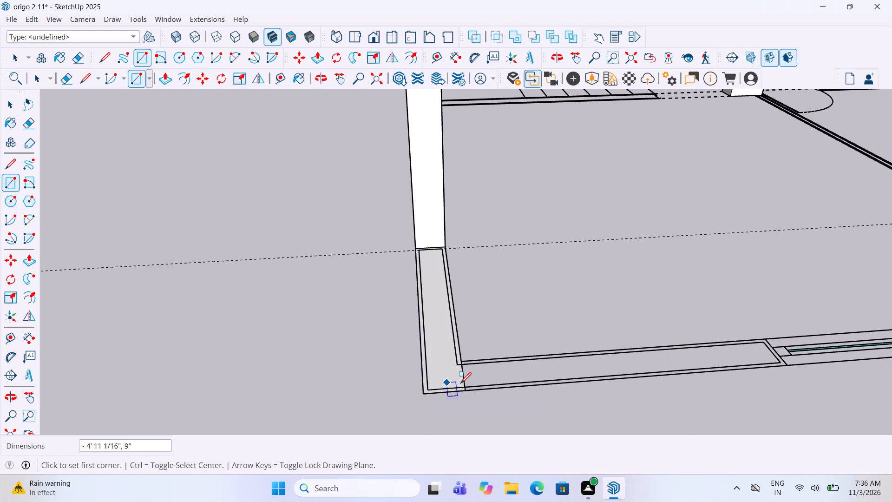
Trace the front wall with 9" wide rectangles: about 6' 1" from the corner piece to the first window, plus the window strip.
{"action": "left_click", "coordinate": [469, 390]}
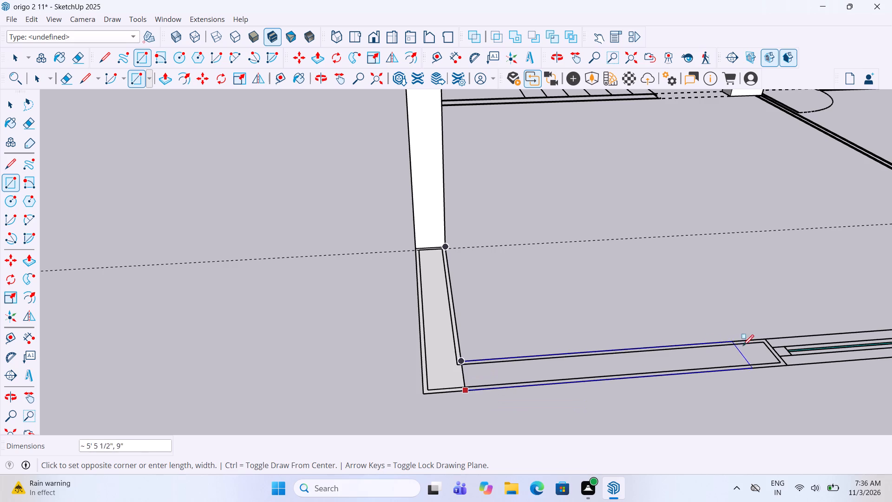
{"action": "left_click", "coordinate": [765, 338]}
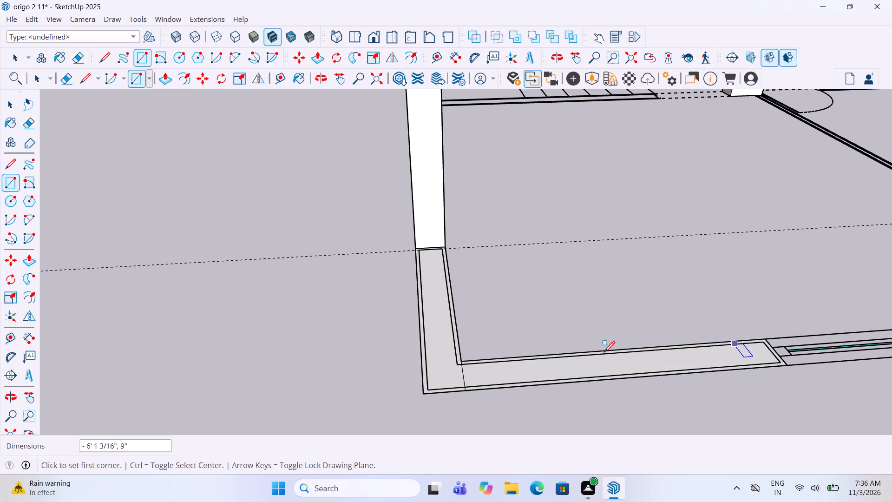
{"action": "scroll", "coordinate": [476, 356], "scroll_direction": "down", "scroll_amount": 13}
{"action": "scroll", "coordinate": [651, 359], "scroll_direction": "up", "scroll_amount": 6}
{"action": "scroll", "coordinate": [611, 353], "scroll_direction": "up", "scroll_amount": 5}
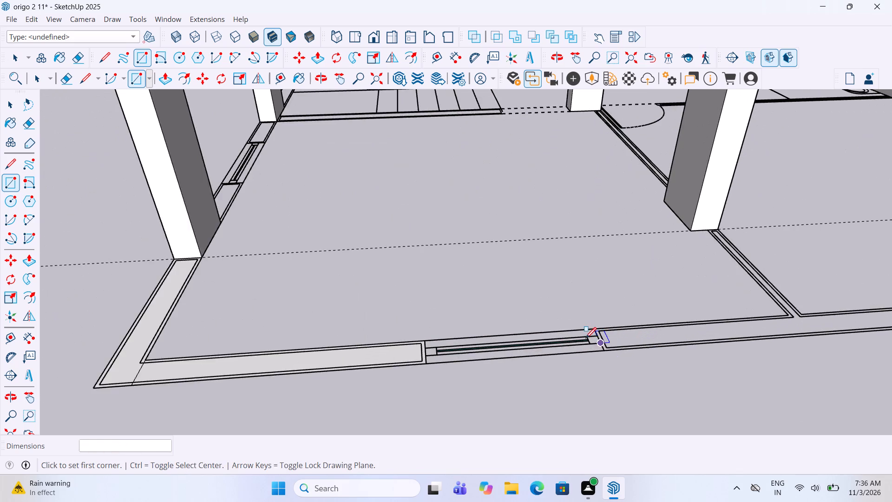
{"action": "scroll", "coordinate": [585, 339], "scroll_direction": "up", "scroll_amount": 3}
{"action": "left_click", "coordinate": [342, 379]}
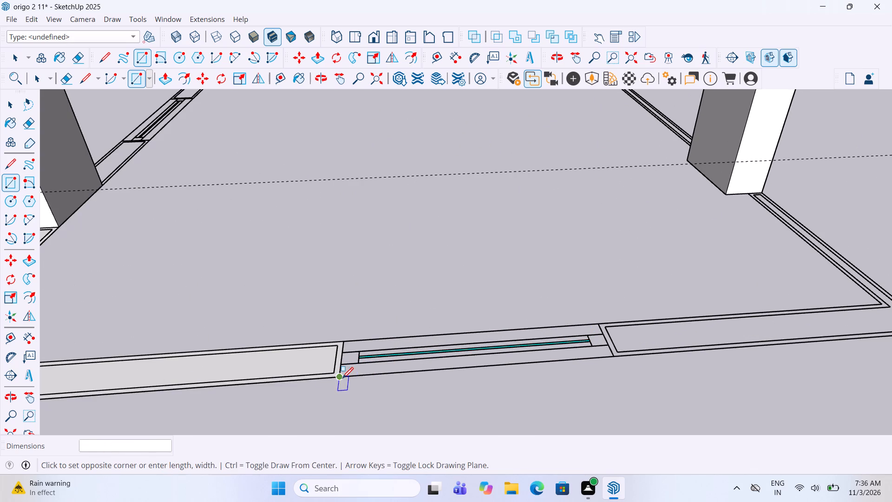
{"action": "left_click", "coordinate": [601, 324]}
Draw a 9" wide rectangle about 11' long over the front wall section between the two windows.
{"action": "scroll", "coordinate": [409, 360], "scroll_direction": "down", "scroll_amount": 6}
{"action": "scroll", "coordinate": [667, 363], "scroll_direction": "up", "scroll_amount": 4}
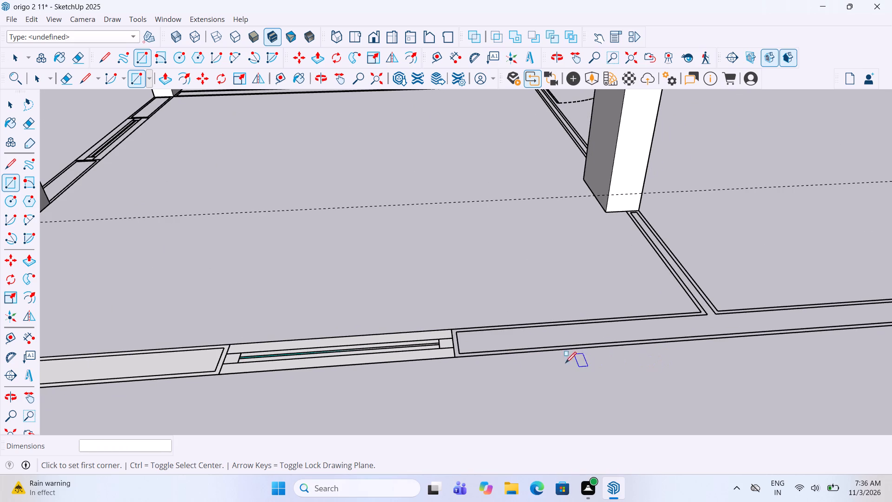
{"action": "left_click", "coordinate": [453, 357]}
{"action": "scroll", "coordinate": [358, 369], "scroll_direction": "down", "scroll_amount": 8}
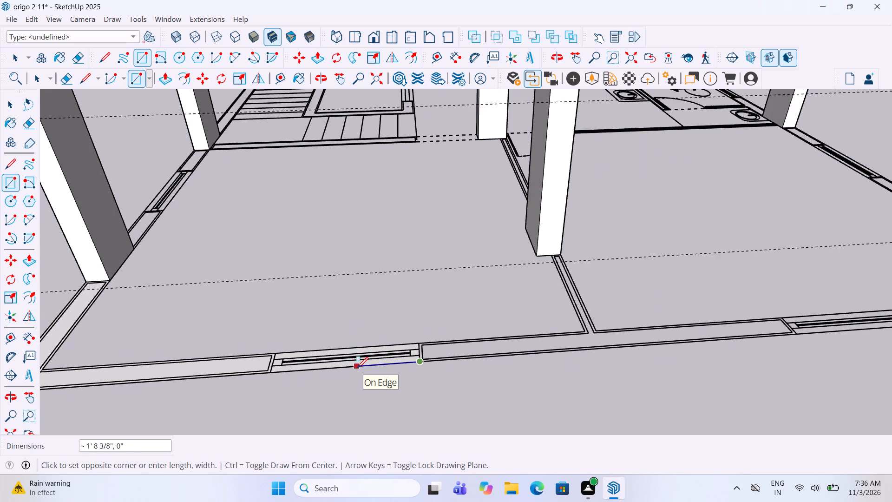
{"action": "scroll", "coordinate": [357, 369], "scroll_direction": "down", "scroll_amount": 2}
{"action": "scroll", "coordinate": [674, 342], "scroll_direction": "up", "scroll_amount": 13}
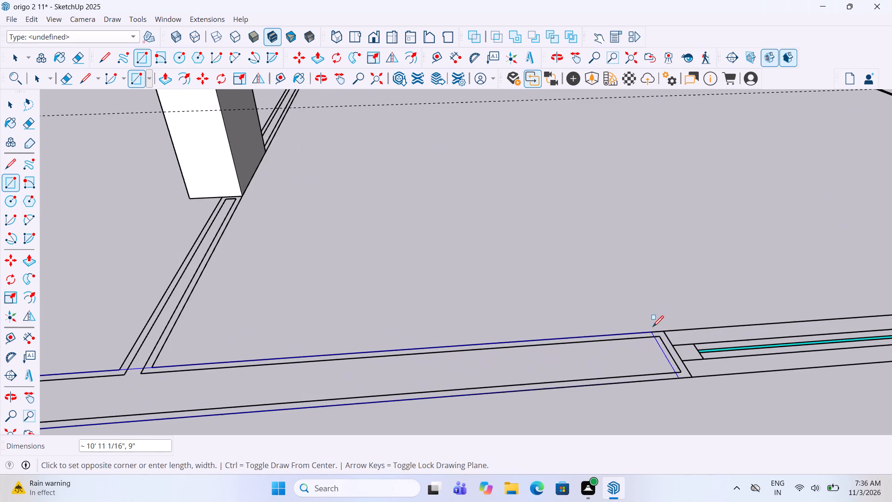
{"action": "left_click", "coordinate": [663, 330]}
Draw 9" wide rectangles over the second front window, about 3' 11" long, and over the wall from it to the far corner.
{"action": "scroll", "coordinate": [524, 358], "scroll_direction": "down", "scroll_amount": 16}
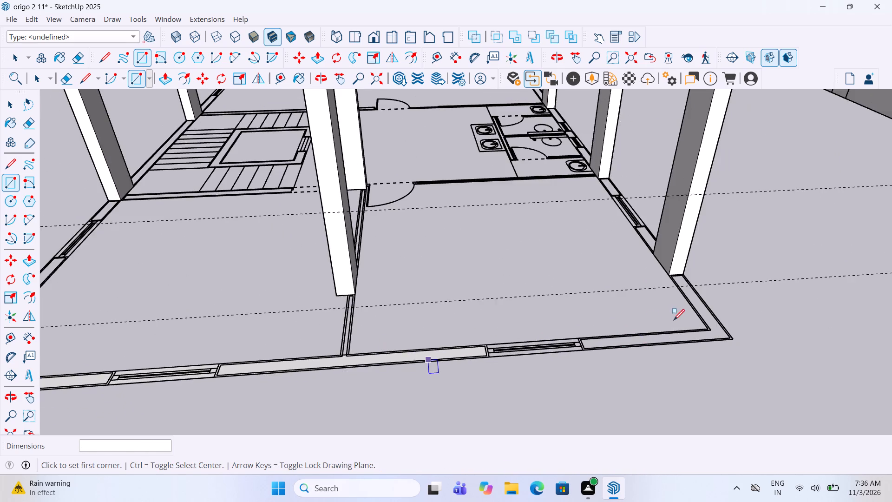
{"action": "middle_click_drag", "start_coordinate": [671, 319], "coordinate": [604, 361]}
{"action": "scroll", "coordinate": [443, 405], "scroll_direction": "up", "scroll_amount": 4}
{"action": "scroll", "coordinate": [397, 423], "scroll_direction": "up", "scroll_amount": 3}
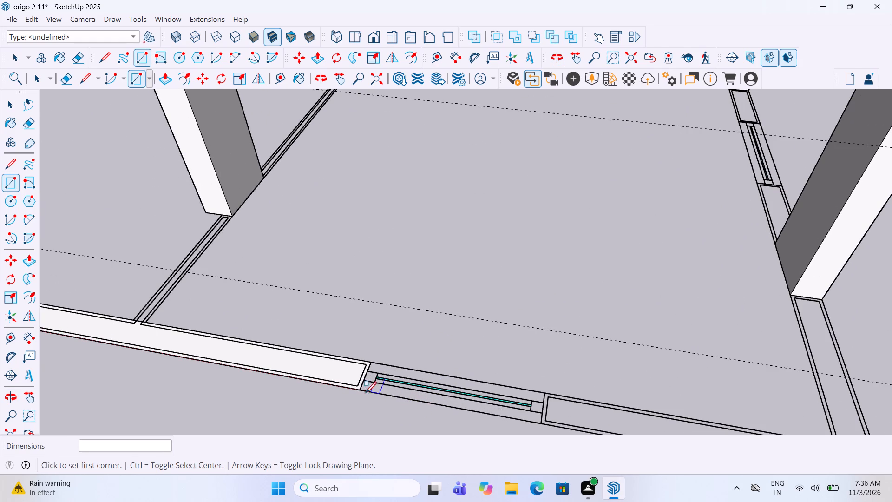
{"action": "left_click", "coordinate": [362, 390]}
{"action": "left_click", "coordinate": [544, 393]}
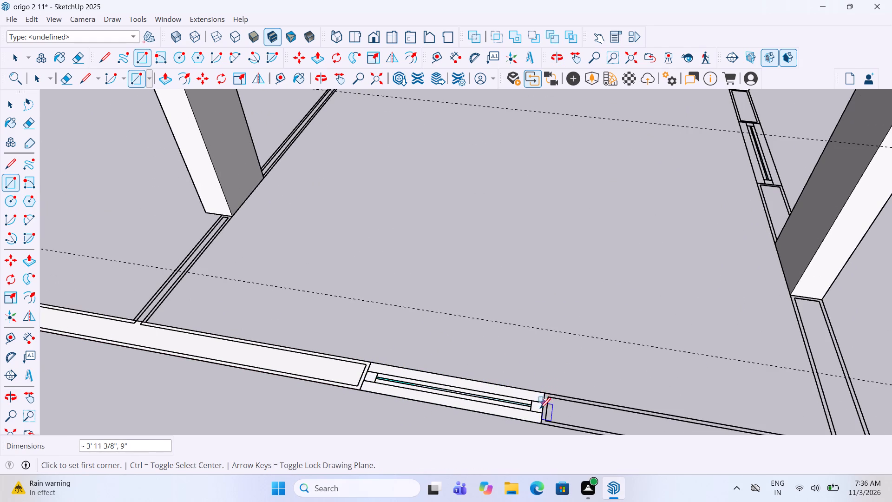
{"action": "left_click", "coordinate": [539, 423]}
{"action": "scroll", "coordinate": [542, 397], "scroll_direction": "down", "scroll_amount": 5}
{"action": "scroll", "coordinate": [728, 424], "scroll_direction": "up", "scroll_amount": 4}
{"action": "left_click", "coordinate": [719, 429]}
Draw a rectangle over the side wall outline from the far front corner back to the nearest column.
{"action": "scroll", "coordinate": [551, 337], "scroll_direction": "down", "scroll_amount": 5}
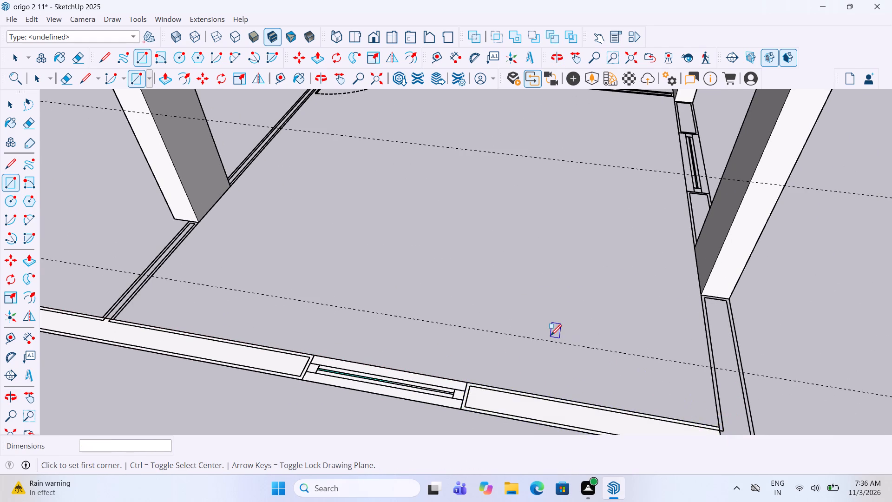
{"action": "scroll", "coordinate": [682, 430], "scroll_direction": "up", "scroll_amount": 5}
{"action": "left_click", "coordinate": [666, 403]}
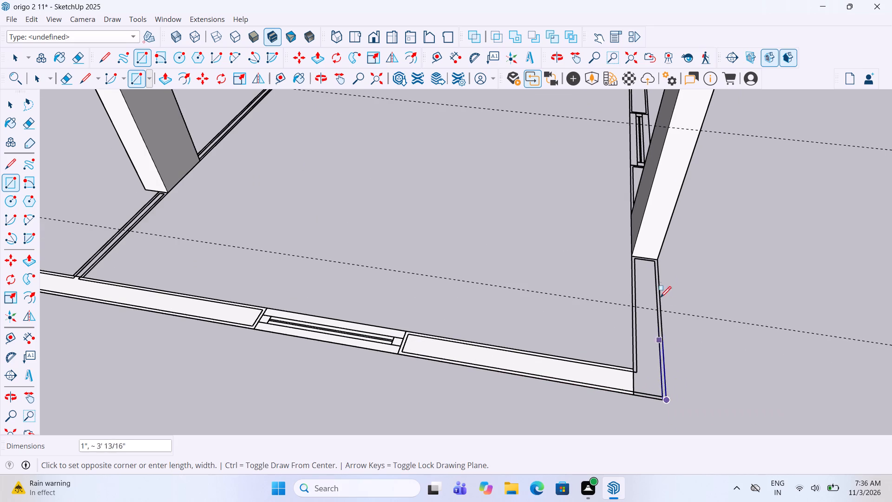
{"action": "scroll", "coordinate": [639, 254], "scroll_direction": "up", "scroll_amount": 4}
{"action": "left_click", "coordinate": [627, 257]}
Draw a rectangle about 4' 2 5/8" by 3 5/16" over the middle partition between the front wall and the central column.
{"action": "scroll", "coordinate": [606, 304], "scroll_direction": "down", "scroll_amount": 5}
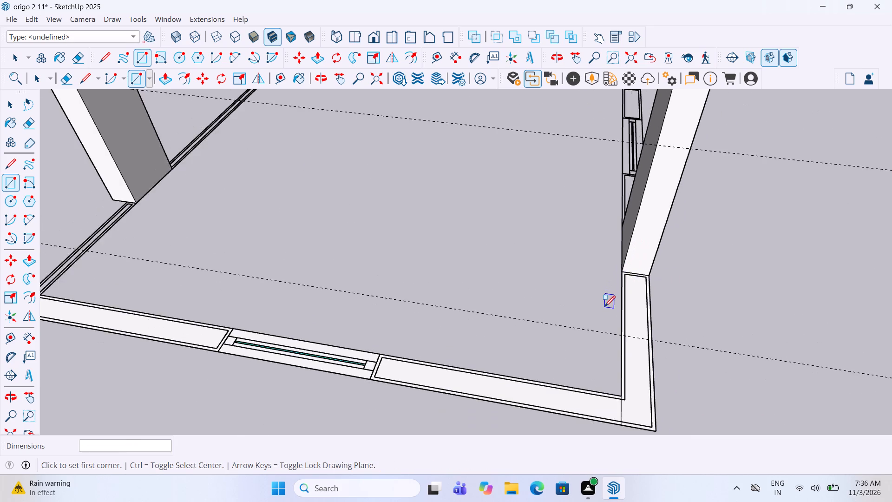
{"action": "scroll", "coordinate": [590, 336], "scroll_direction": "down", "scroll_amount": 5}
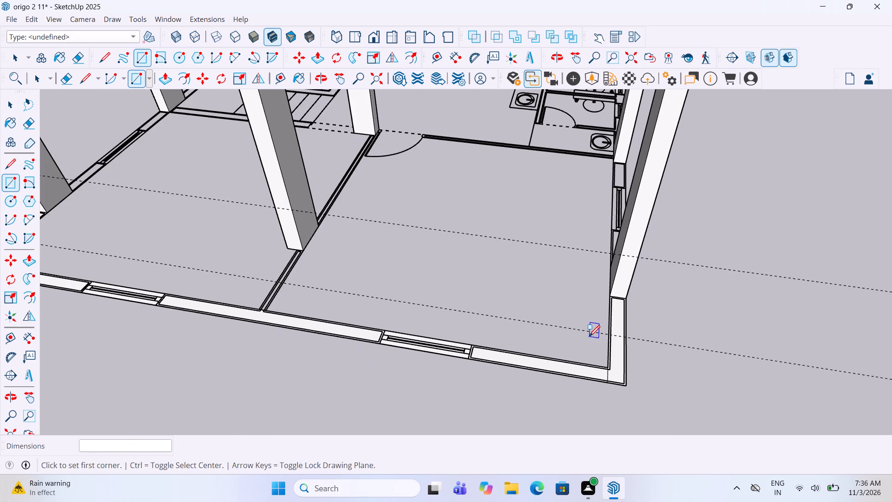
{"action": "scroll", "coordinate": [589, 337], "scroll_direction": "down", "scroll_amount": 5}
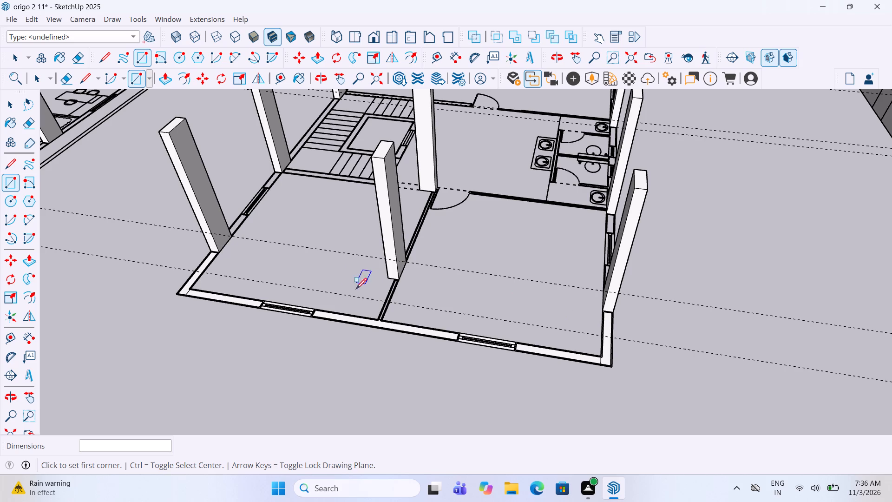
{"action": "scroll", "coordinate": [352, 317], "scroll_direction": "up", "scroll_amount": 4}
{"action": "scroll", "coordinate": [407, 325], "scroll_direction": "up", "scroll_amount": 4}
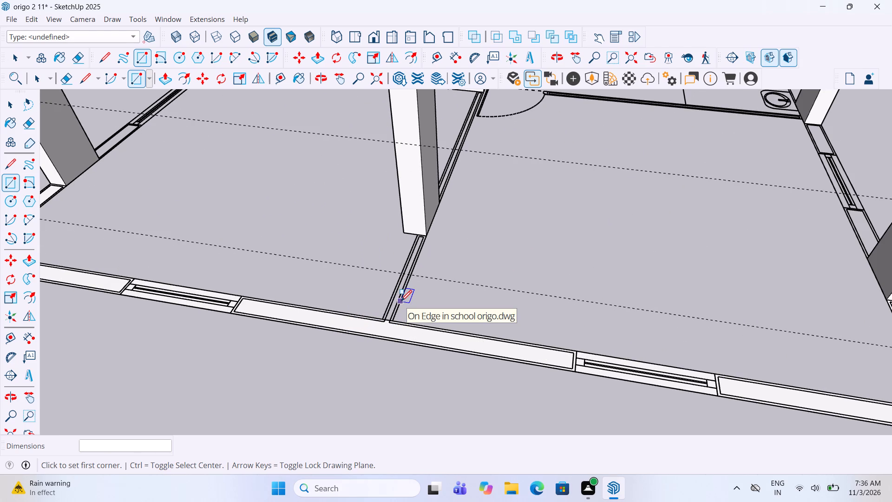
{"action": "scroll", "coordinate": [401, 302], "scroll_direction": "up", "scroll_amount": 4}
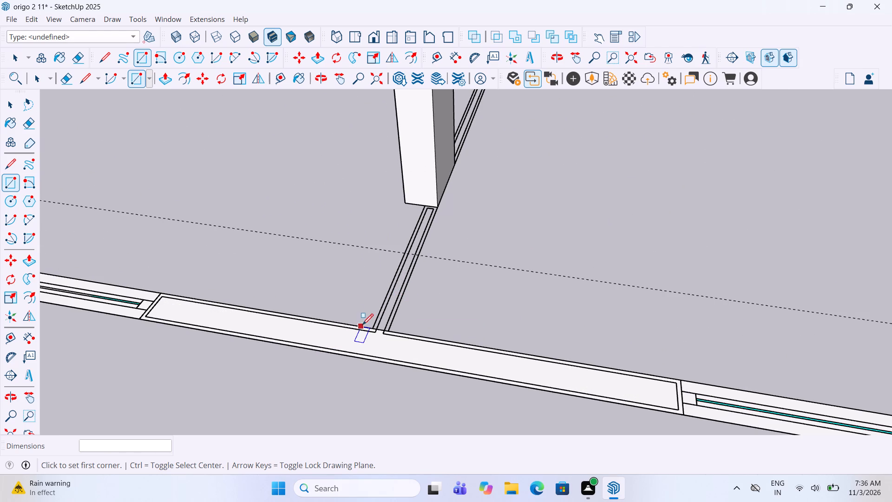
{"action": "left_click", "coordinate": [372, 327]}
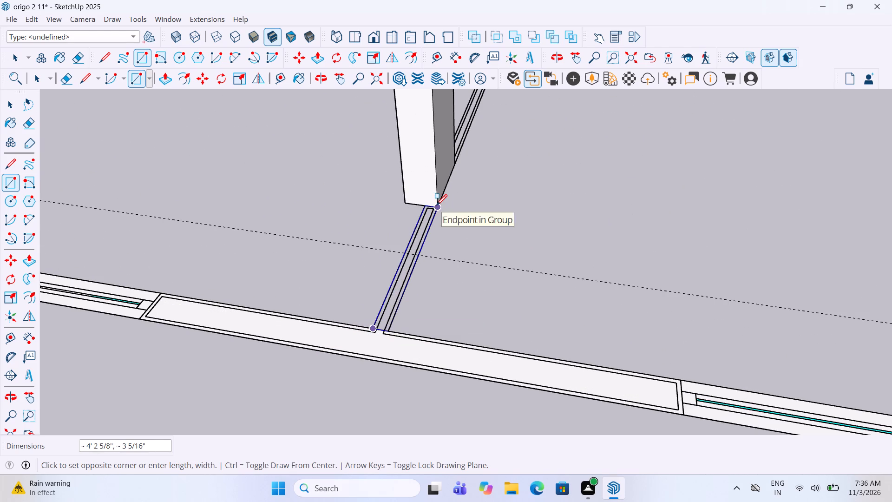
{"action": "left_click", "coordinate": [436, 206]}
Draw a rectangle about 2' 11 5/8" by 9" over the stair-side outer wall between the first corner-side column and the window.
{"action": "scroll", "coordinate": [449, 292], "scroll_direction": "down", "scroll_amount": 14}
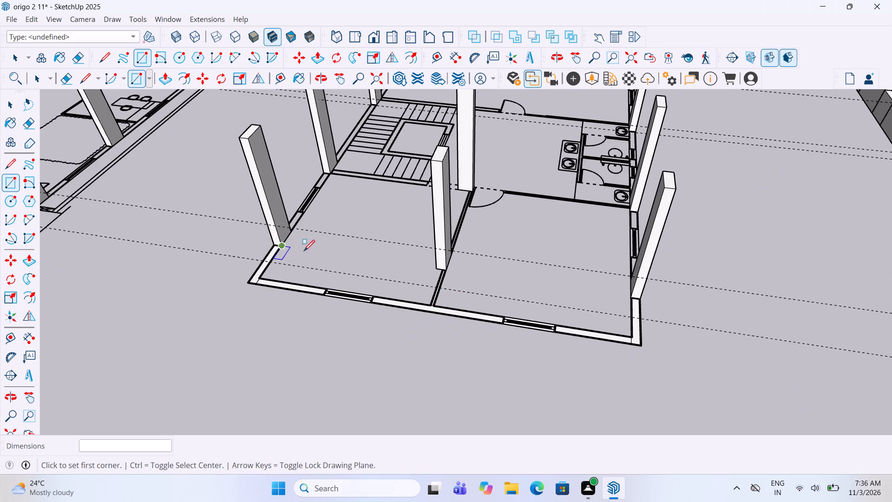
{"action": "middle_click_drag", "start_coordinate": [307, 252], "coordinate": [726, 237]}
{"action": "scroll", "coordinate": [503, 400], "scroll_direction": "up", "scroll_amount": 4}
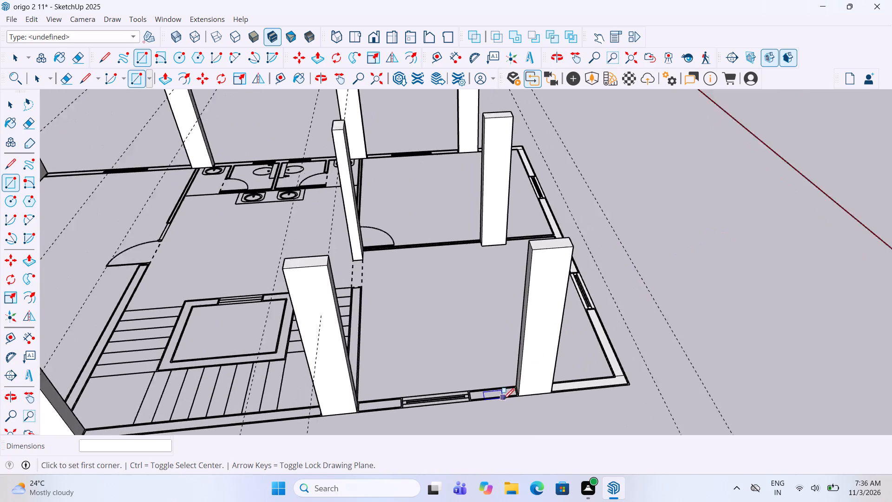
{"action": "scroll", "coordinate": [492, 413], "scroll_direction": "up", "scroll_amount": 9}
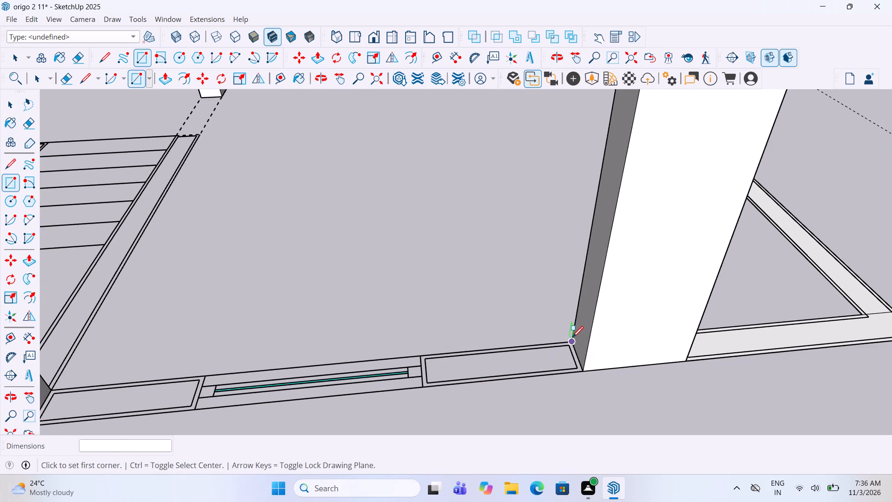
{"action": "left_click", "coordinate": [572, 338]}
{"action": "left_click", "coordinate": [423, 386]}
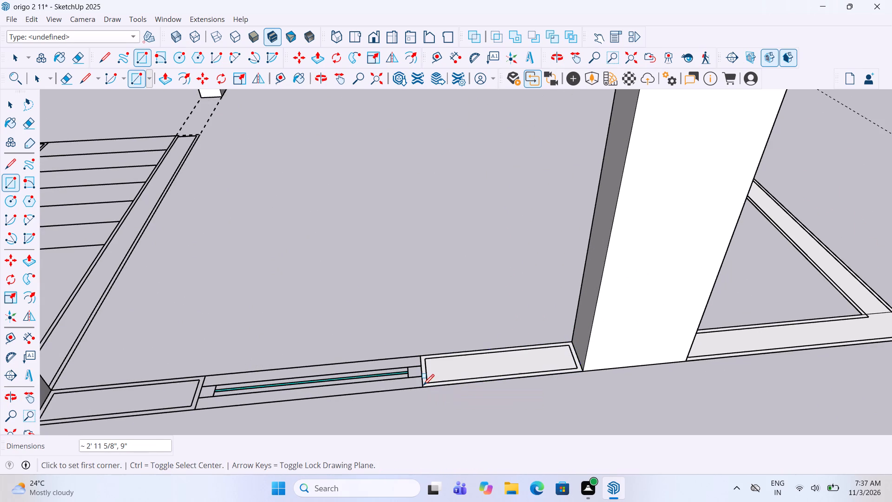
Draw 9" wide rectangles over the stair-side outer wall's window, about 3' 11" long, and the wall from it to the next column, about 2' 8".
{"action": "left_click", "coordinate": [423, 387]}
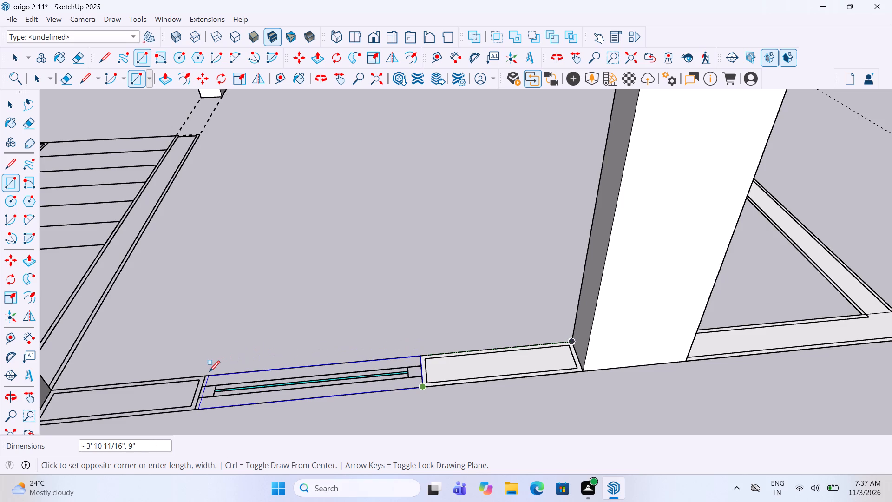
{"action": "left_click", "coordinate": [209, 373]}
{"action": "scroll", "coordinate": [585, 288], "scroll_direction": "down", "scroll_amount": 5}
{"action": "scroll", "coordinate": [347, 348], "scroll_direction": "up", "scroll_amount": 4}
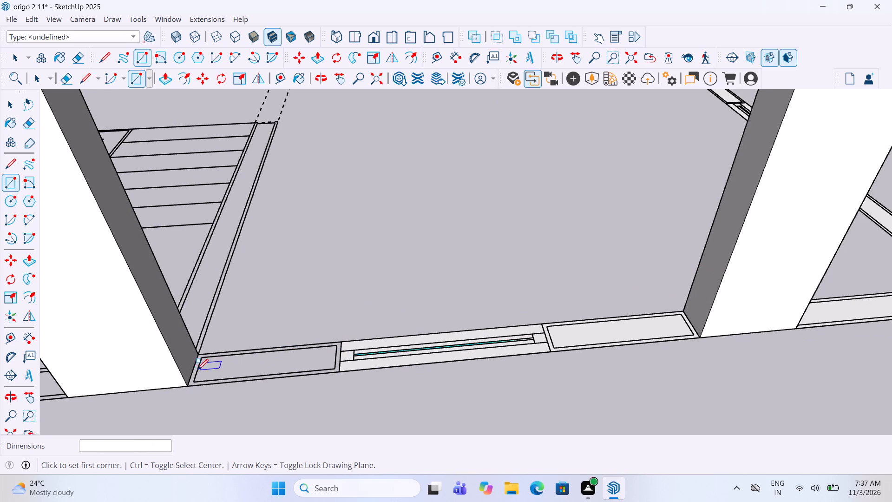
{"action": "left_click", "coordinate": [187, 385]}
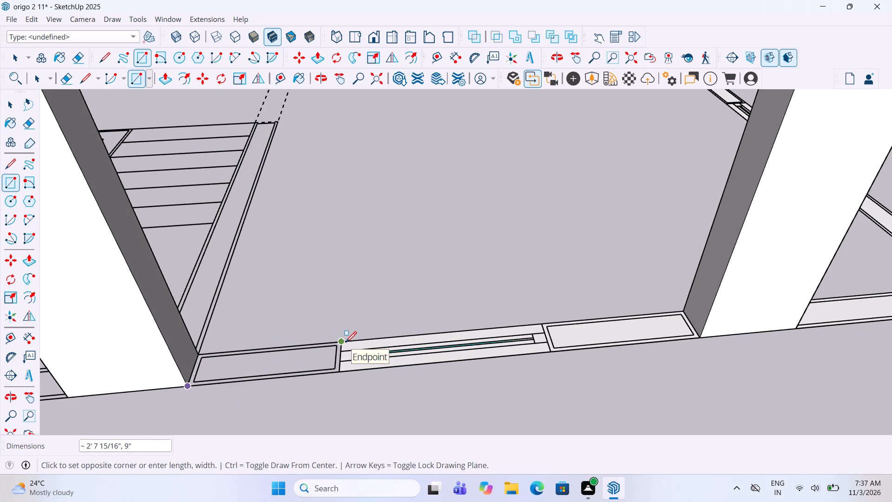
{"action": "left_click", "coordinate": [346, 343]}
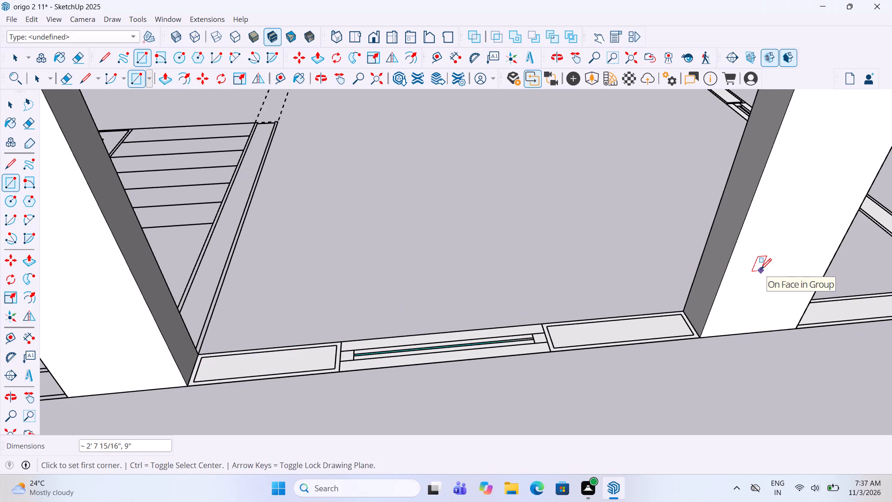
Draw a rectangle about 13' 3 3/8" long over the outer wall outline beside the staircase, spanning between its two columns.
{"action": "scroll", "coordinate": [761, 271], "scroll_direction": "down", "scroll_amount": 12}
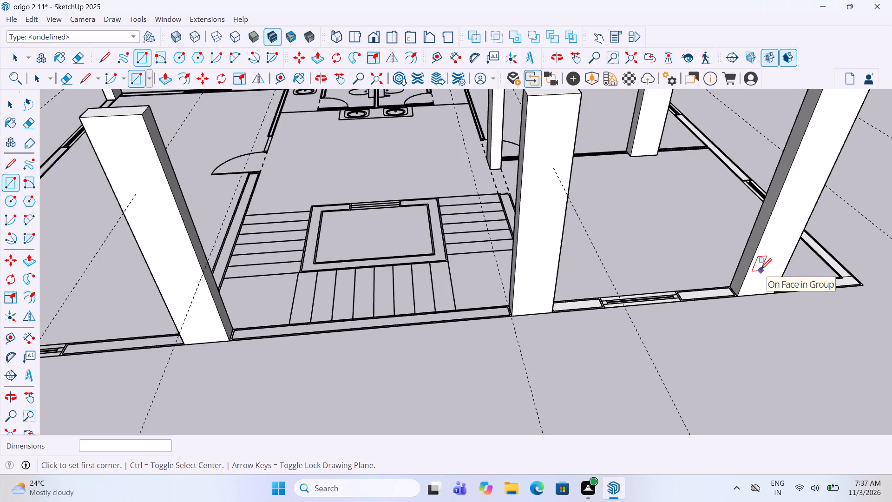
{"action": "scroll", "coordinate": [761, 271], "scroll_direction": "down", "scroll_amount": 2}
{"action": "scroll", "coordinate": [279, 315], "scroll_direction": "up", "scroll_amount": 3}
{"action": "scroll", "coordinate": [322, 323], "scroll_direction": "up", "scroll_amount": 8}
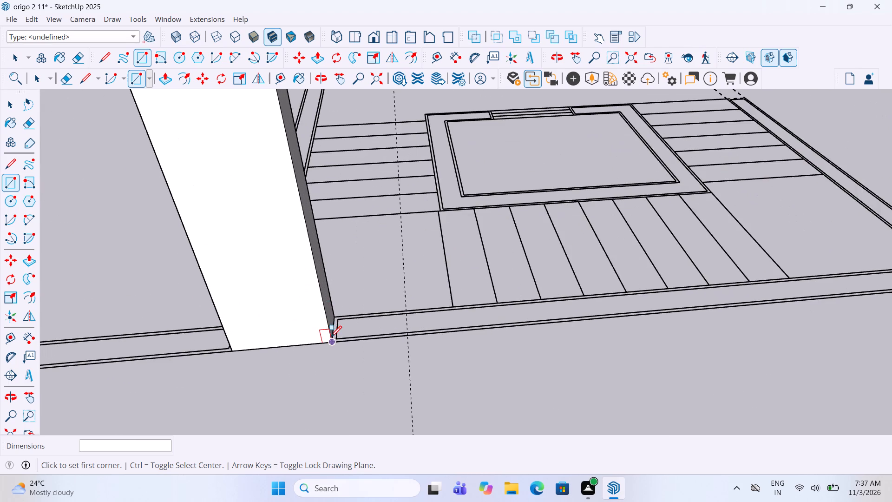
{"action": "left_click", "coordinate": [331, 340]}
{"action": "scroll", "coordinate": [331, 340], "scroll_direction": "down", "scroll_amount": 4}
{"action": "scroll", "coordinate": [780, 273], "scroll_direction": "up", "scroll_amount": 4}
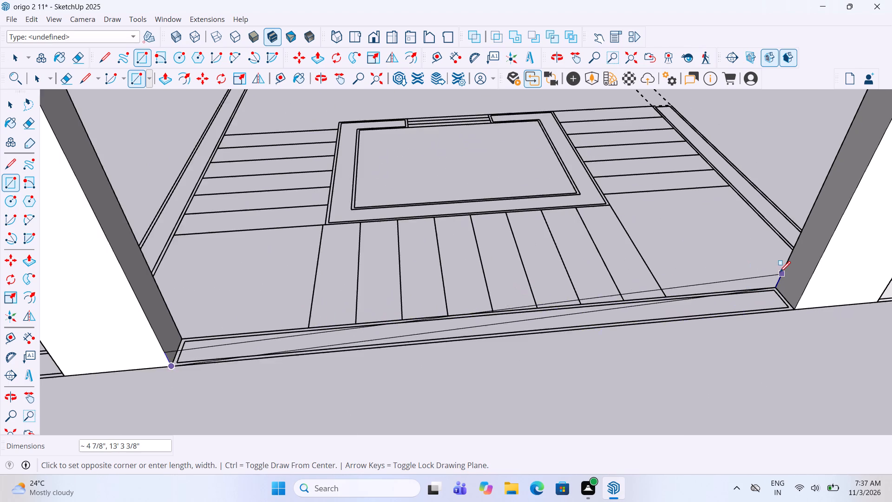
{"action": "left_click", "coordinate": [775, 286]}
Beyond the staircase bay, draw 9" wide rectangles over the wall from the column to the window, about 5' 4 3/4", and the window, about 3'.
{"action": "scroll", "coordinate": [800, 272], "scroll_direction": "down", "scroll_amount": 6}
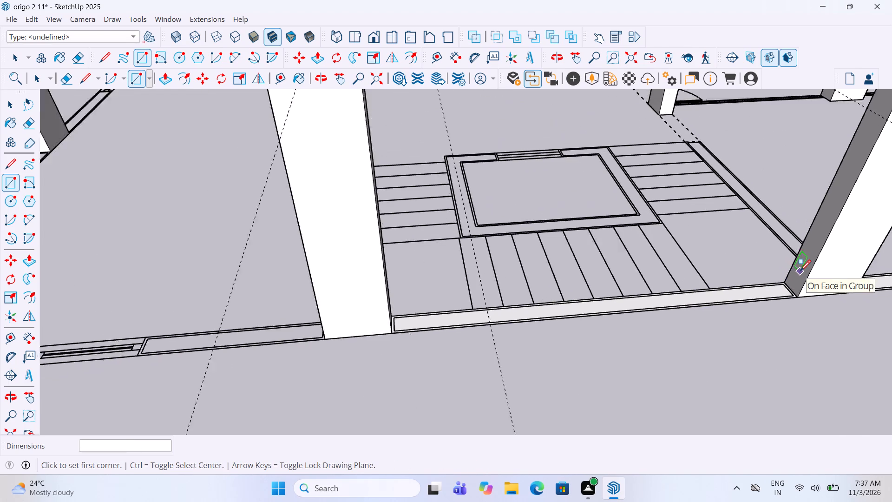
{"action": "scroll", "coordinate": [800, 272], "scroll_direction": "down", "scroll_amount": 8}
{"action": "scroll", "coordinate": [393, 287], "scroll_direction": "up", "scroll_amount": 4}
{"action": "scroll", "coordinate": [491, 334], "scroll_direction": "up", "scroll_amount": 3}
{"action": "scroll", "coordinate": [708, 322], "scroll_direction": "up", "scroll_amount": 2}
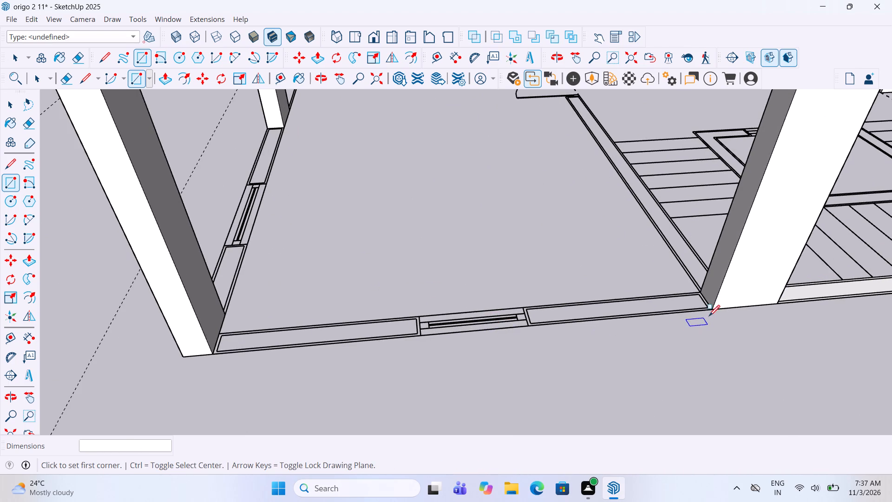
{"action": "scroll", "coordinate": [709, 317], "scroll_direction": "up", "scroll_amount": 3}
{"action": "left_click", "coordinate": [716, 305]}
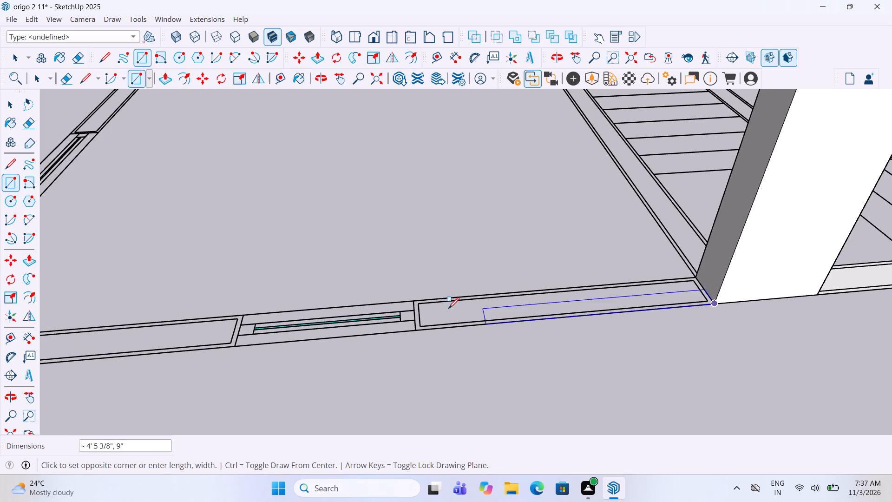
{"action": "left_click", "coordinate": [413, 303]}
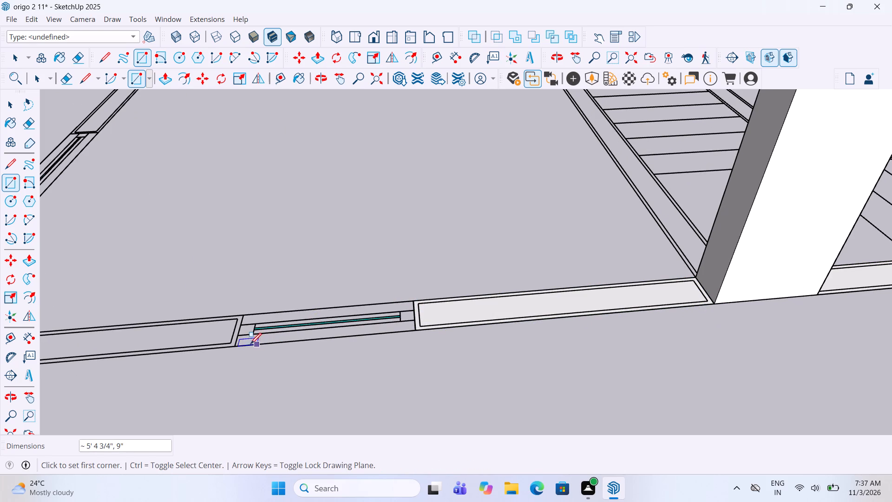
{"action": "left_click", "coordinate": [234, 345]}
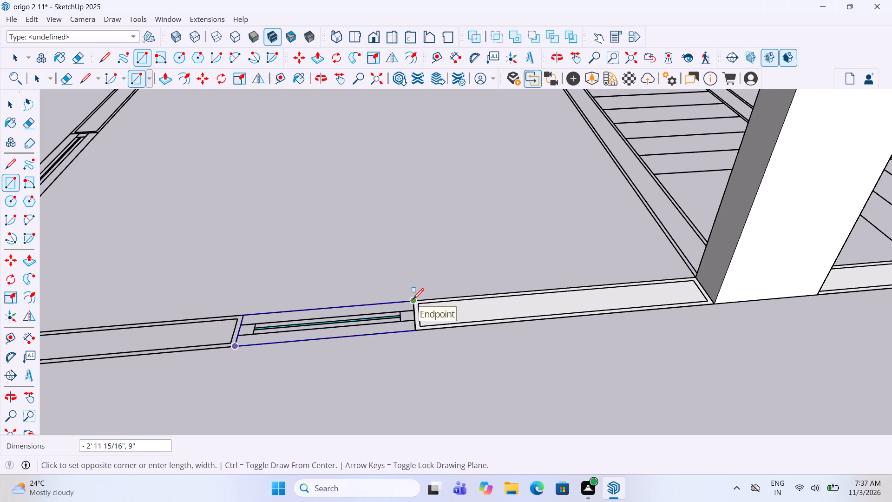
{"action": "left_click", "coordinate": [413, 300]}
Draw a rectangle about 5' 5 3/4" by 9" over the remaining stair-side wall between the window and the corner column.
{"action": "scroll", "coordinate": [688, 303], "scroll_direction": "down", "scroll_amount": 6}
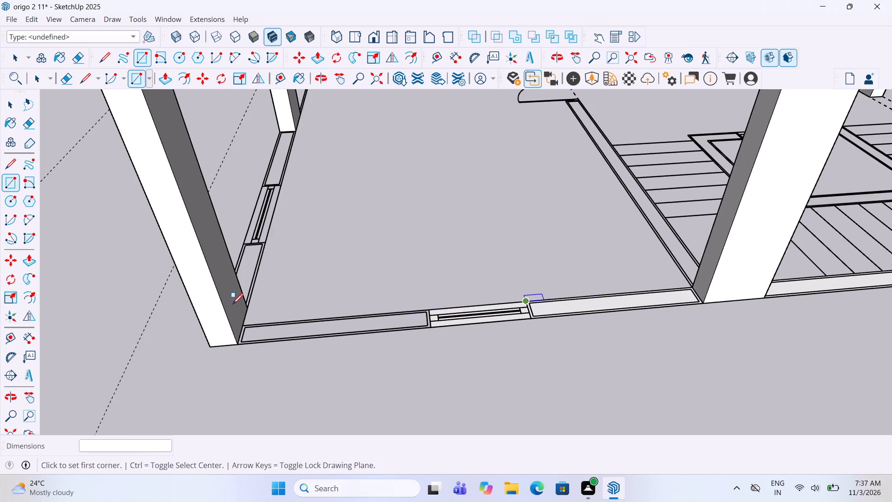
{"action": "scroll", "coordinate": [232, 305], "scroll_direction": "up", "scroll_amount": 5}
{"action": "scroll", "coordinate": [249, 345], "scroll_direction": "up", "scroll_amount": 3}
{"action": "left_click", "coordinate": [238, 379]}
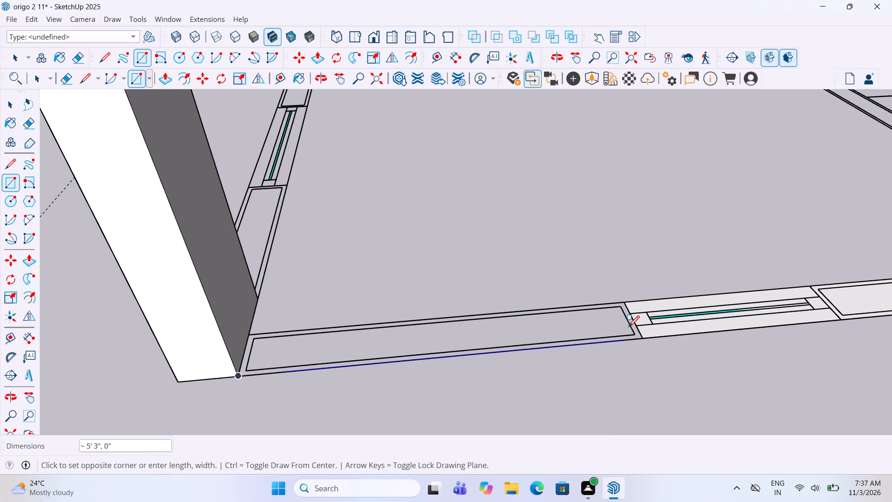
{"action": "left_click", "coordinate": [624, 305]}
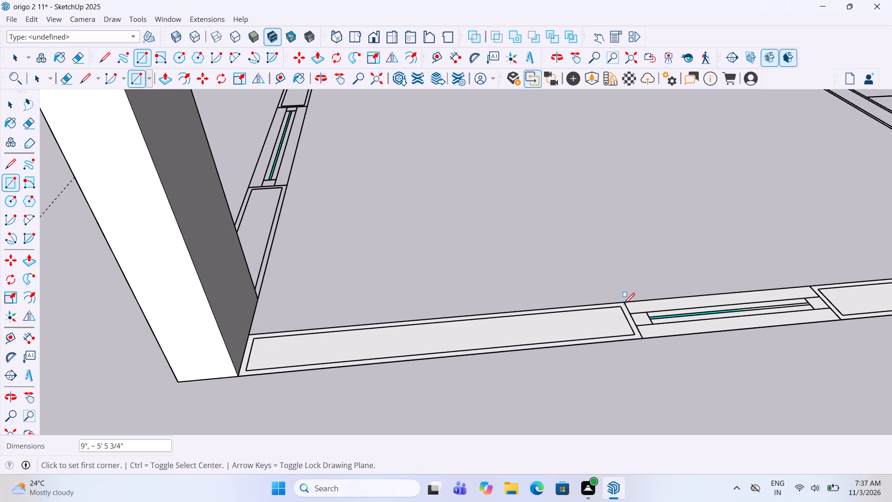
On the adjoining side wall, draw 9" wide rectangles from the corner column to the first window and over that window, about 3' 11 5/8" long.
{"action": "scroll", "coordinate": [623, 304], "scroll_direction": "down", "scroll_amount": 5}
{"action": "middle_click_drag", "start_coordinate": [261, 291], "coordinate": [663, 305]}
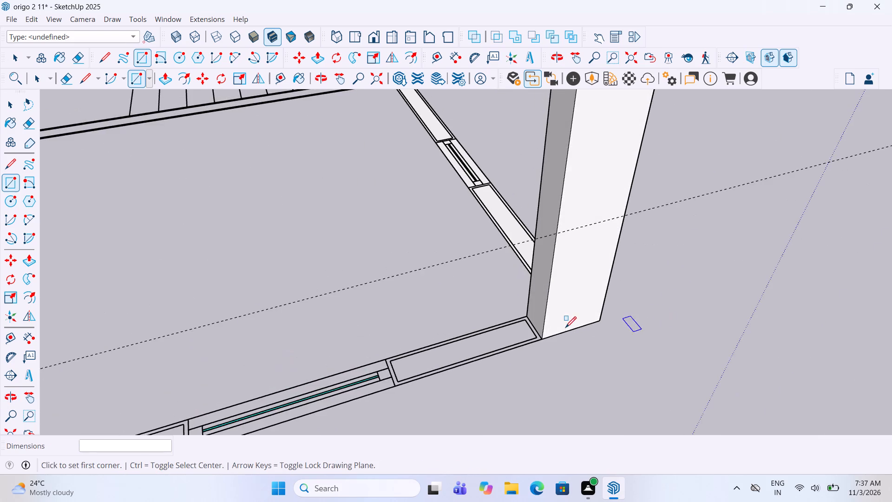
{"action": "scroll", "coordinate": [564, 330], "scroll_direction": "up", "scroll_amount": 3}
{"action": "left_click", "coordinate": [533, 342]}
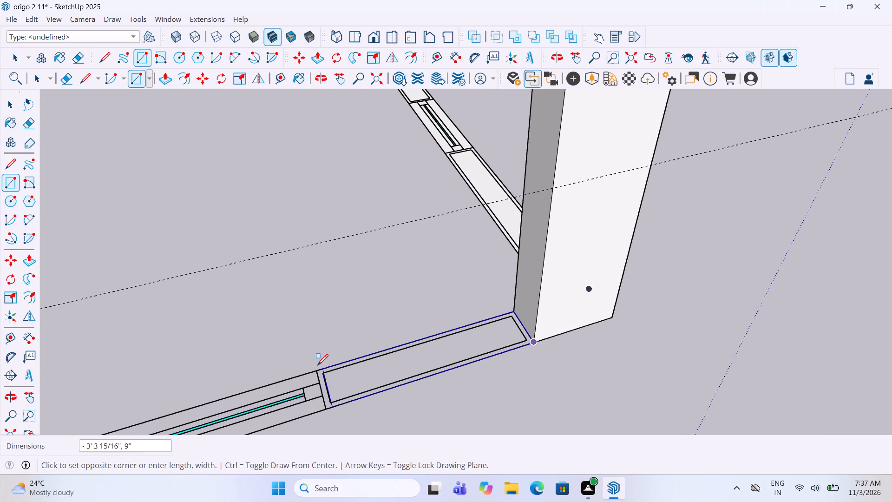
{"action": "left_click", "coordinate": [317, 366]}
{"action": "scroll", "coordinate": [577, 306], "scroll_direction": "down", "scroll_amount": 10}
{"action": "scroll", "coordinate": [388, 376], "scroll_direction": "up", "scroll_amount": 7}
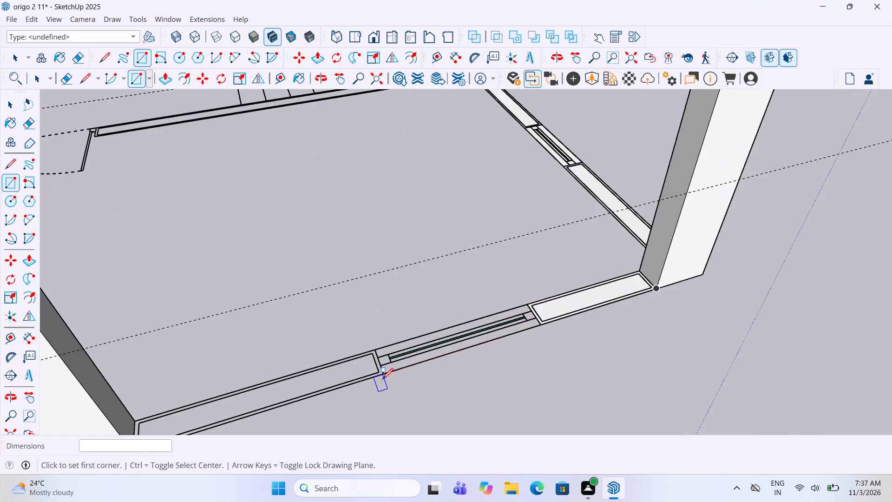
{"action": "scroll", "coordinate": [382, 380], "scroll_direction": "up", "scroll_amount": 2}
{"action": "left_click", "coordinate": [385, 370]}
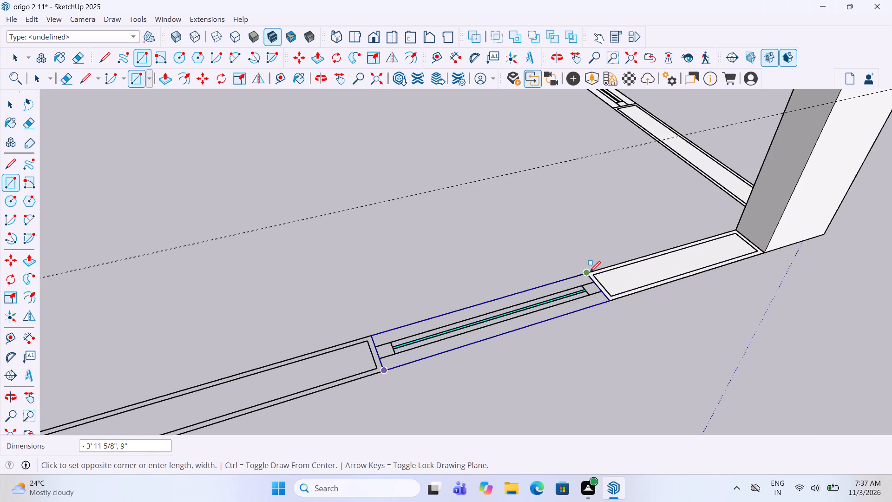
{"action": "left_click", "coordinate": [589, 273]}
Draw a rectangle about 5' 1 7/16" by 9" over the side wall from the first window to the middle column.
{"action": "scroll", "coordinate": [764, 258], "scroll_direction": "down", "scroll_amount": 10}
{"action": "scroll", "coordinate": [515, 307], "scroll_direction": "up", "scroll_amount": 3}
{"action": "scroll", "coordinate": [669, 308], "scroll_direction": "up", "scroll_amount": 5}
{"action": "left_click", "coordinate": [603, 310]}
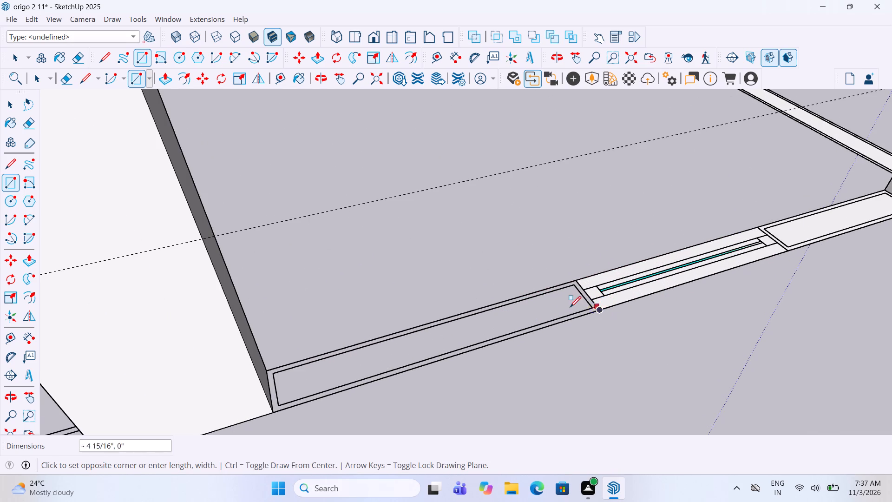
{"action": "middle_click_drag", "start_coordinate": [564, 308], "coordinate": [528, 300]}
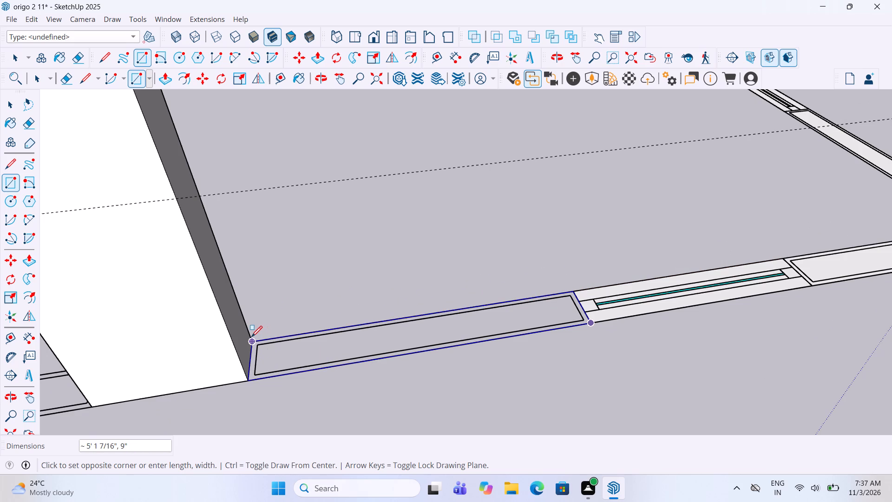
{"action": "left_click", "coordinate": [251, 338]}
Draw a rectangle about 5' 8" long over the side wall between the middle column and the second window.
{"action": "scroll", "coordinate": [695, 262], "scroll_direction": "down", "scroll_amount": 10}
{"action": "scroll", "coordinate": [398, 296], "scroll_direction": "up", "scroll_amount": 4}
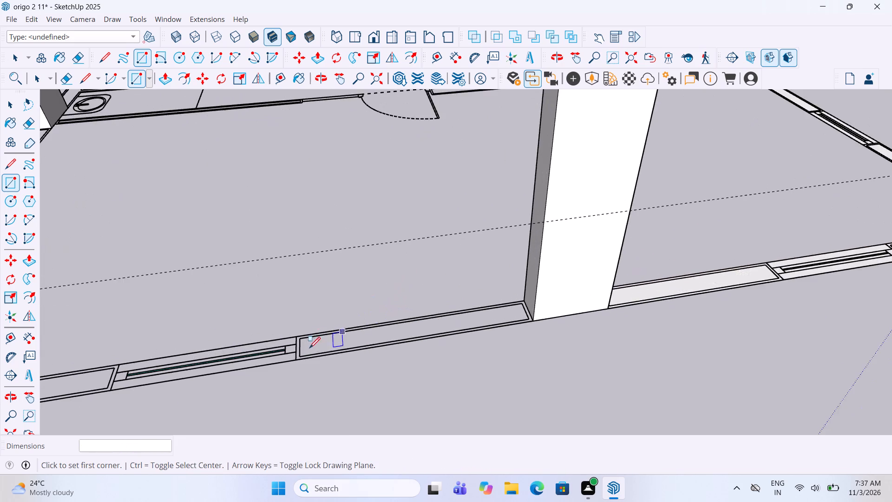
{"action": "scroll", "coordinate": [307, 352], "scroll_direction": "up", "scroll_amount": 4}
{"action": "left_click", "coordinate": [295, 361]}
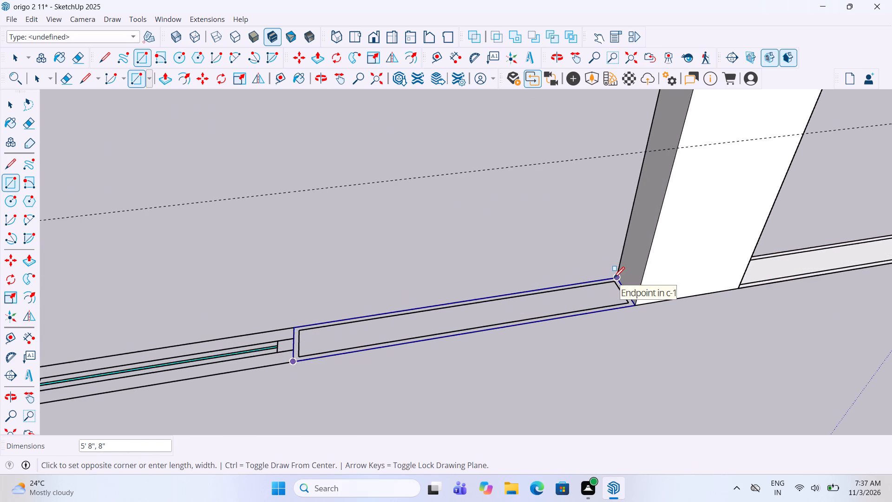
{"action": "left_click", "coordinate": [614, 279]}
Draw 9" wide rectangles over the side wall's second window, about 3' 11 3/8" long, and over the wall from it to the far corner column.
{"action": "scroll", "coordinate": [745, 262], "scroll_direction": "down", "scroll_amount": 10}
{"action": "scroll", "coordinate": [472, 320], "scroll_direction": "up", "scroll_amount": 4}
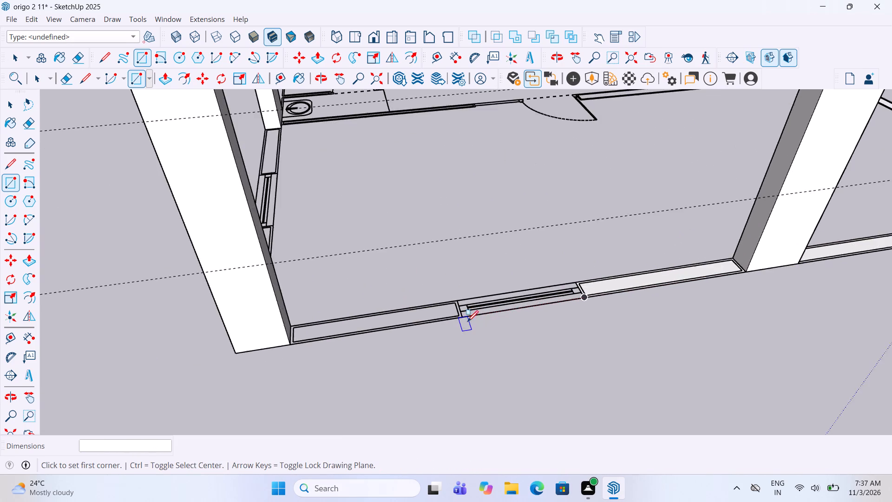
{"action": "scroll", "coordinate": [467, 322], "scroll_direction": "up", "scroll_amount": 5}
{"action": "left_click", "coordinate": [456, 312]}
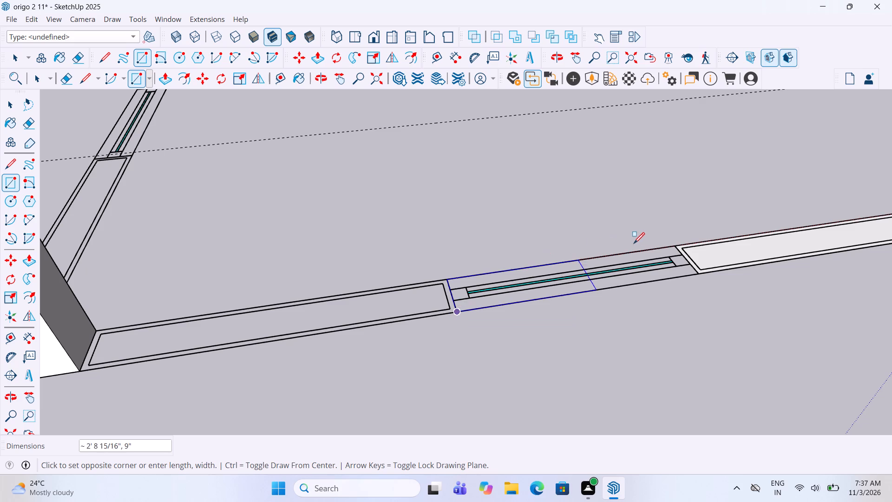
{"action": "left_click", "coordinate": [675, 244]}
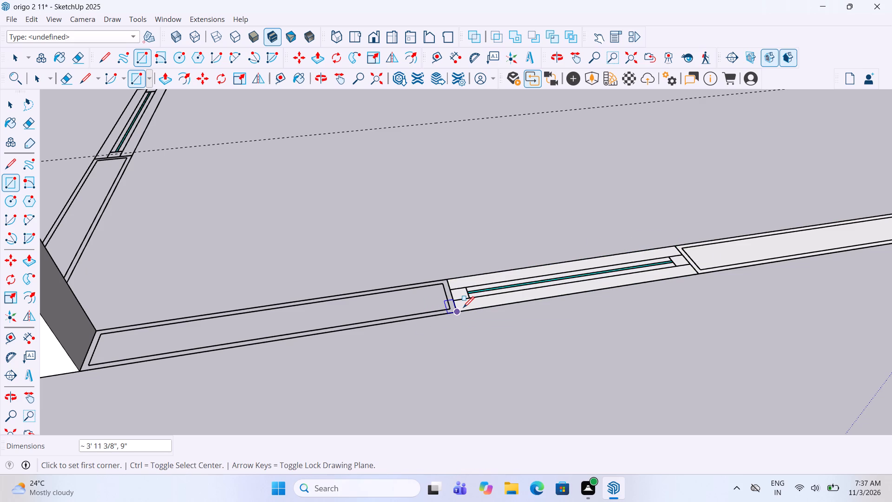
{"action": "left_click", "coordinate": [463, 309]}
{"action": "scroll", "coordinate": [465, 299], "scroll_direction": "down", "scroll_amount": 2}
{"action": "scroll", "coordinate": [219, 305], "scroll_direction": "up", "scroll_amount": 4}
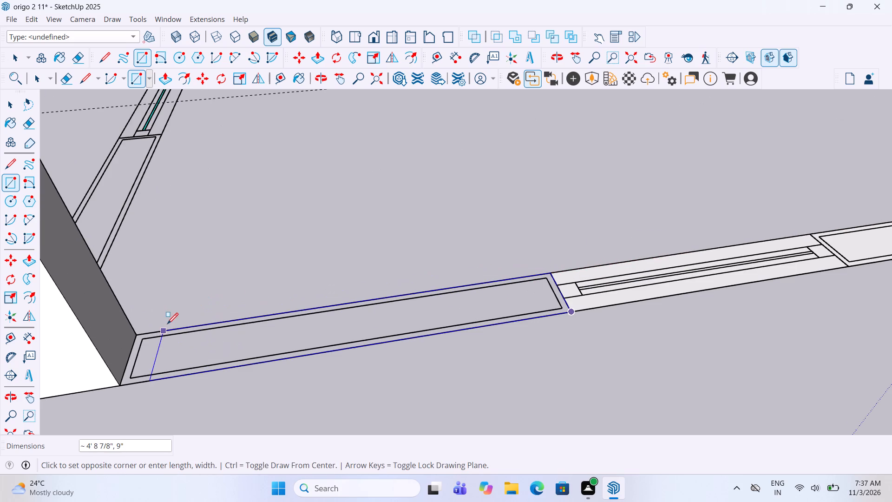
{"action": "left_click", "coordinate": [133, 333]}
On the toilet-side outer wall, draw a rectangle about 5' 5 3/4" by 9" between the corner column and the nearest window.
{"action": "scroll", "coordinate": [641, 273], "scroll_direction": "down", "scroll_amount": 6}
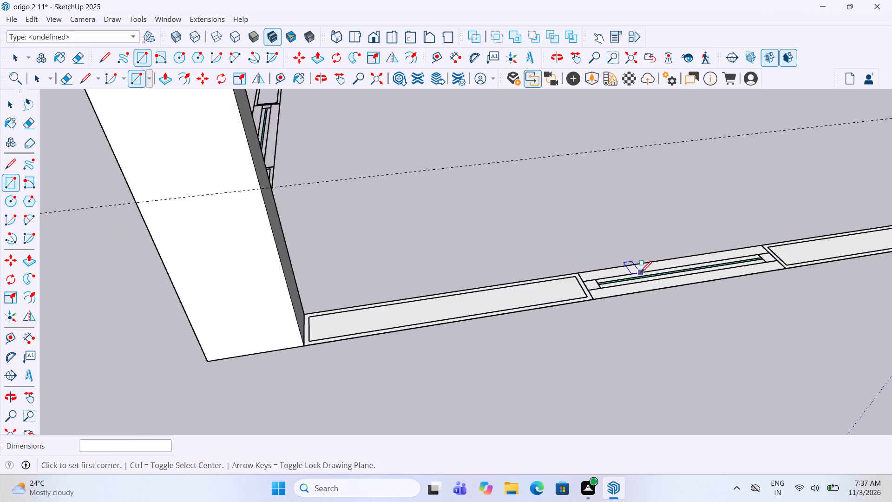
{"action": "scroll", "coordinate": [641, 273], "scroll_direction": "down", "scroll_amount": 9}
{"action": "middle_click_drag", "start_coordinate": [356, 283], "coordinate": [707, 291]}
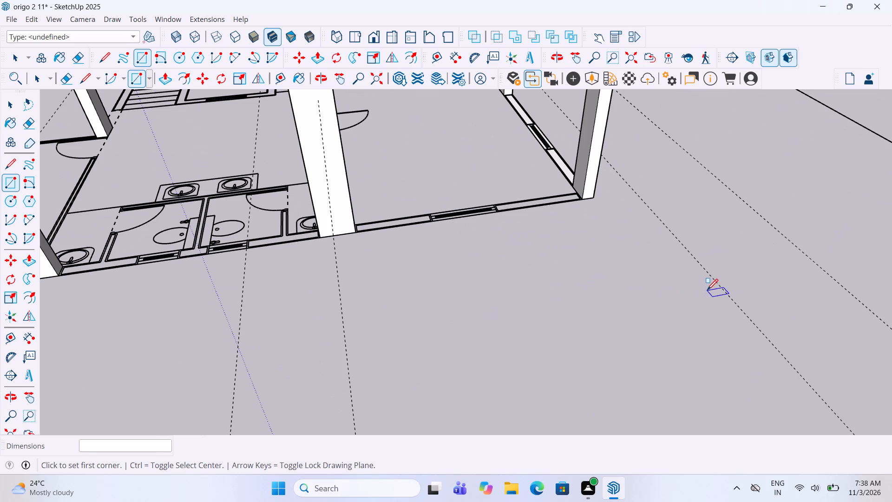
{"action": "scroll", "coordinate": [561, 312], "scroll_direction": "down", "scroll_amount": 5}
{"action": "scroll", "coordinate": [563, 166], "scroll_direction": "up", "scroll_amount": 5}
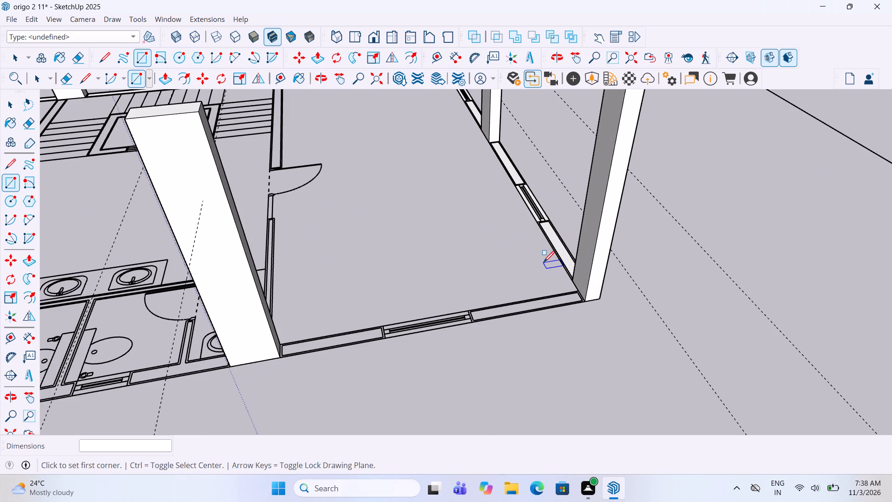
{"action": "scroll", "coordinate": [533, 296], "scroll_direction": "up", "scroll_amount": 3}
{"action": "scroll", "coordinate": [431, 317], "scroll_direction": "up", "scroll_amount": 5}
{"action": "scroll", "coordinate": [449, 351], "scroll_direction": "up", "scroll_amount": 3}
{"action": "left_click", "coordinate": [460, 344]}
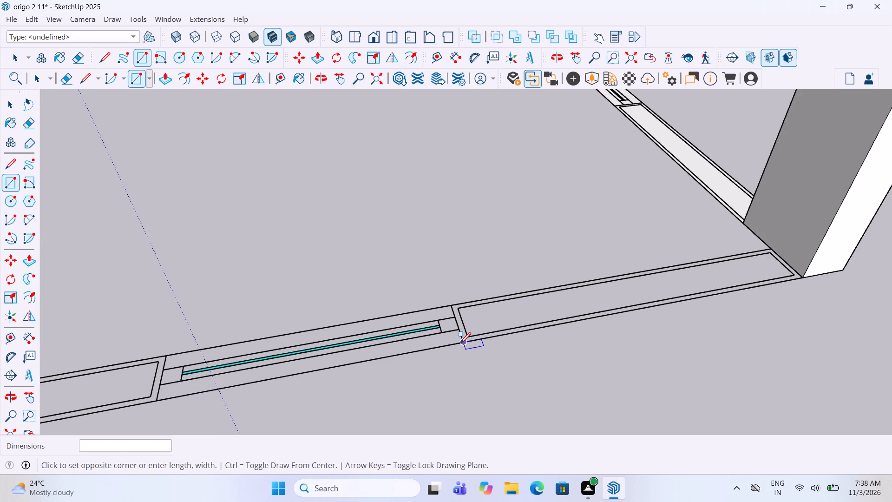
{"action": "left_click", "coordinate": [772, 248]}
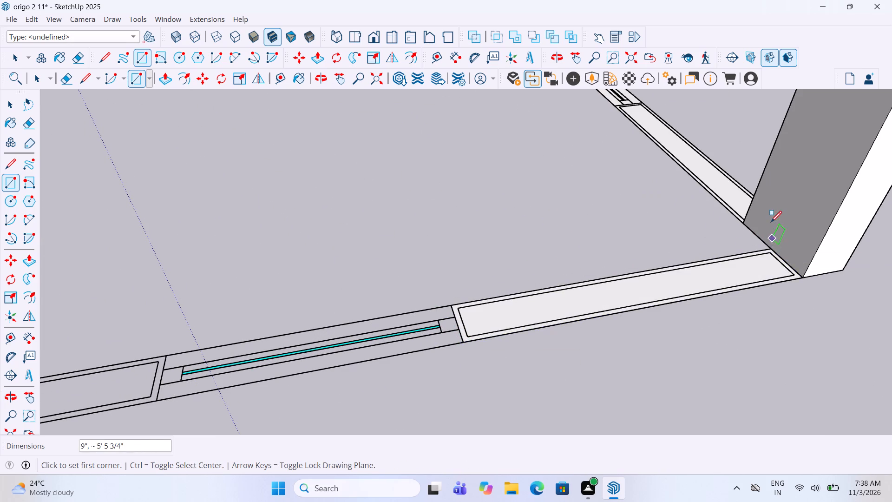
Draw a rectangle about 3' 11 3/16" by 9" over the toilet-side outer wall's window nearest the corner column.
{"action": "scroll", "coordinate": [769, 221], "scroll_direction": "down", "scroll_amount": 5}
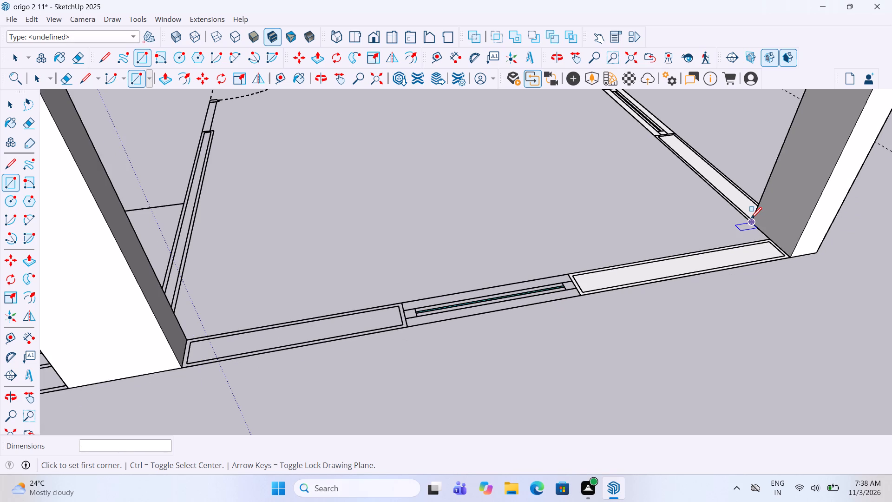
{"action": "scroll", "coordinate": [750, 219], "scroll_direction": "down", "scroll_amount": 6}
{"action": "scroll", "coordinate": [522, 241], "scroll_direction": "up", "scroll_amount": 4}
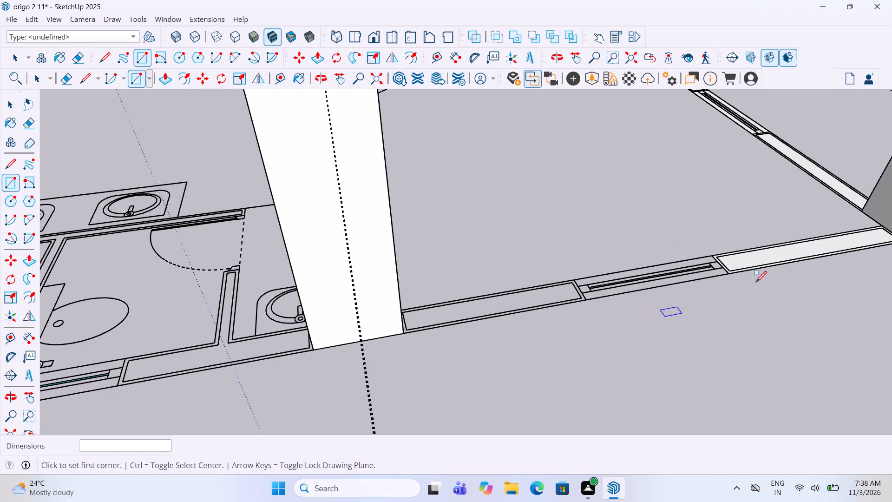
{"action": "scroll", "coordinate": [747, 277], "scroll_direction": "up", "scroll_amount": 7}
{"action": "left_click", "coordinate": [715, 275]}
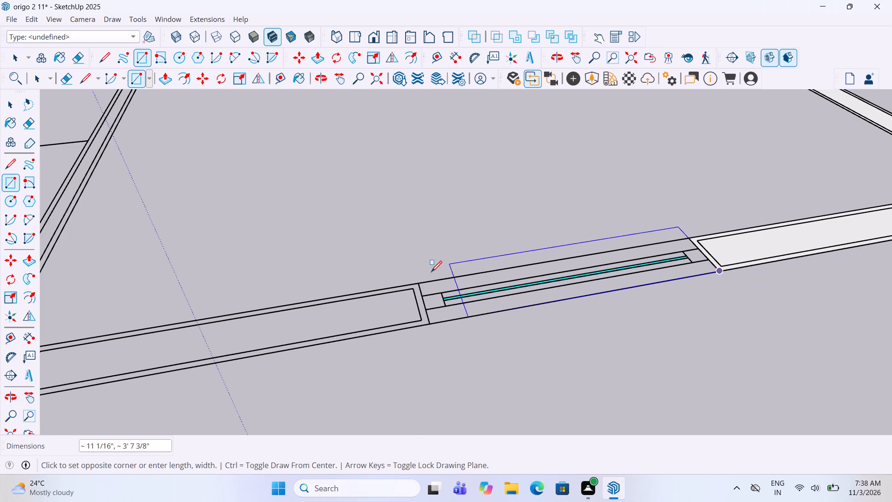
{"action": "left_click", "coordinate": [417, 283]}
Draw a rectangle about 4' 5 1/2" by 9" over the outer wall from that window to the next column.
{"action": "left_click", "coordinate": [427, 322]}
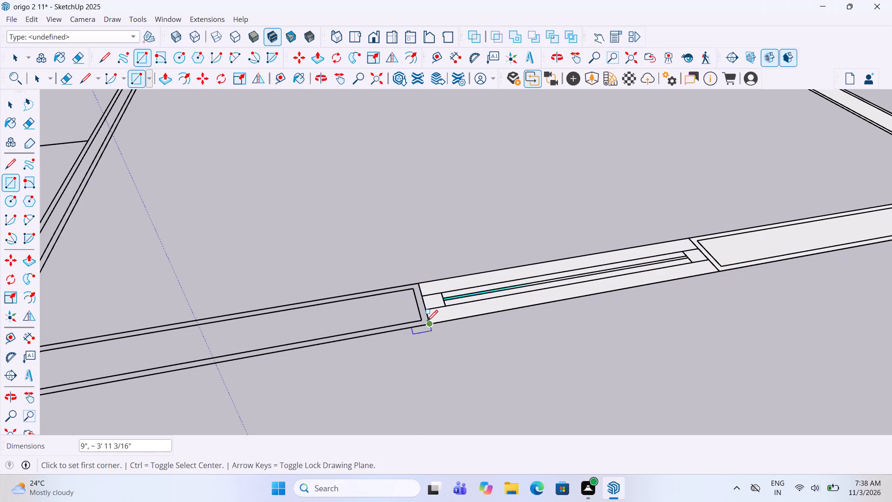
{"action": "scroll", "coordinate": [545, 281], "scroll_direction": "down", "scroll_amount": 4}
{"action": "scroll", "coordinate": [233, 317], "scroll_direction": "up", "scroll_amount": 2}
{"action": "left_click", "coordinate": [201, 325]}
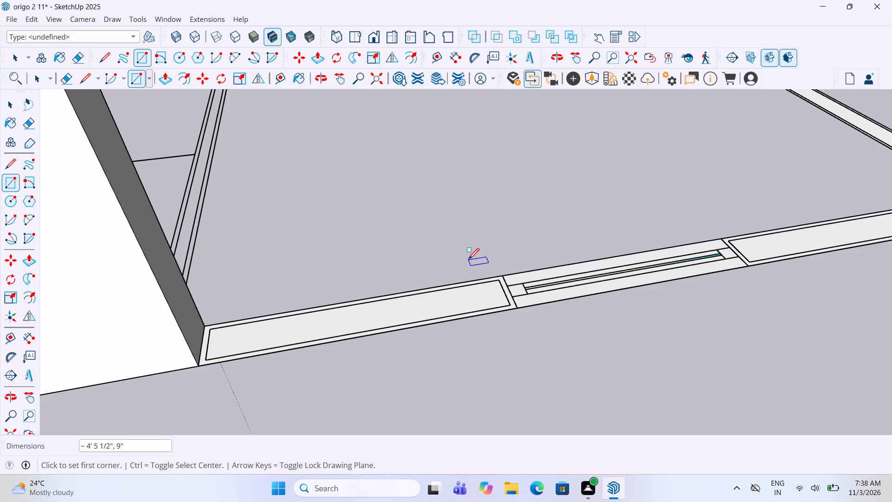
Draw a rectangle about 3' 11 7/16" by 9" over the outer wall between that column and the first toilet window.
{"action": "scroll", "coordinate": [600, 260], "scroll_direction": "down", "scroll_amount": 4}
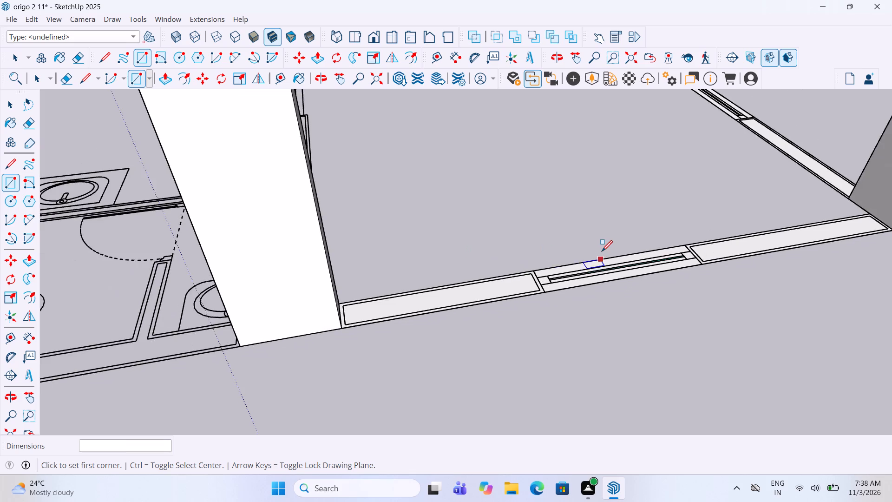
{"action": "scroll", "coordinate": [602, 255], "scroll_direction": "down", "scroll_amount": 6}
{"action": "scroll", "coordinate": [249, 320], "scroll_direction": "up", "scroll_amount": 4}
{"action": "scroll", "coordinate": [453, 300], "scroll_direction": "up", "scroll_amount": 4}
{"action": "scroll", "coordinate": [523, 285], "scroll_direction": "up", "scroll_amount": 3}
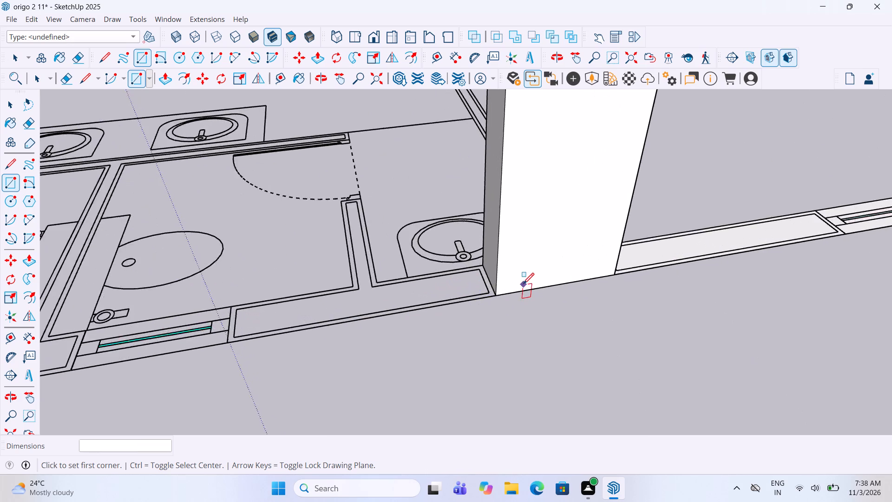
{"action": "scroll", "coordinate": [523, 285], "scroll_direction": "up", "scroll_amount": 1}
{"action": "left_click", "coordinate": [481, 300]}
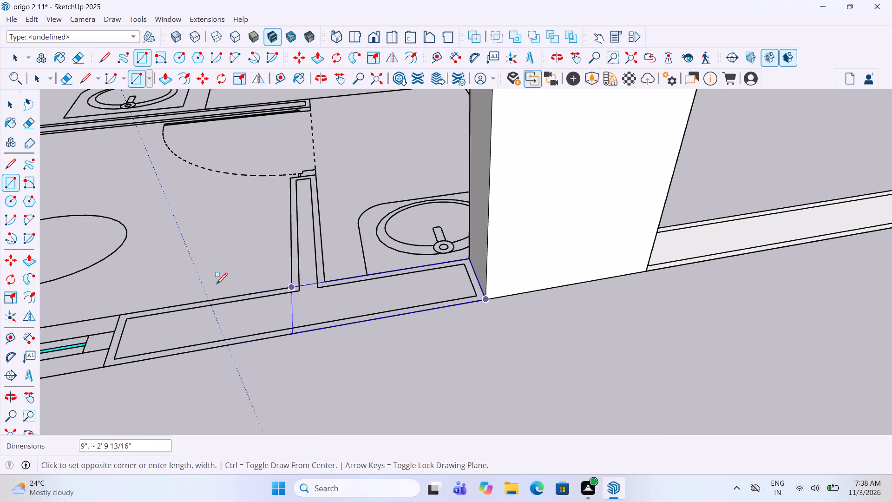
{"action": "left_click", "coordinate": [118, 313]}
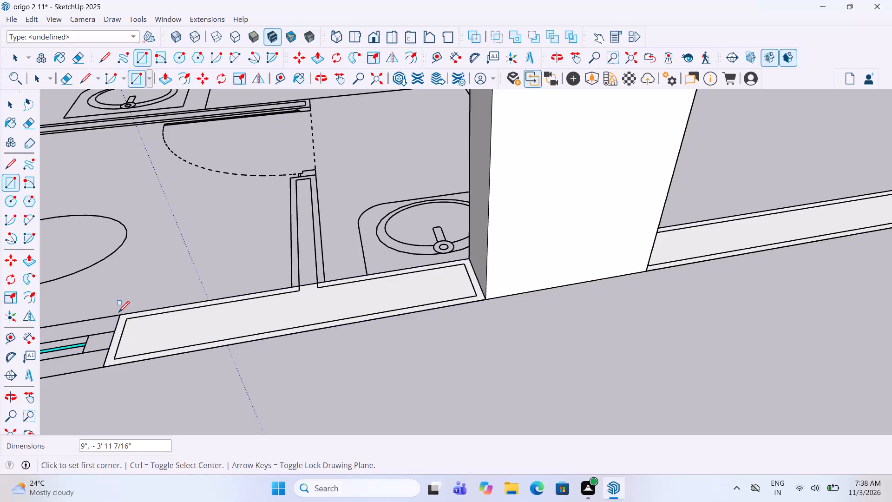
Draw a rectangle over the first toilet's short partition beside the washbasin, from the door jamb to the outer wall.
{"action": "scroll", "coordinate": [289, 178], "scroll_direction": "up", "scroll_amount": 2}
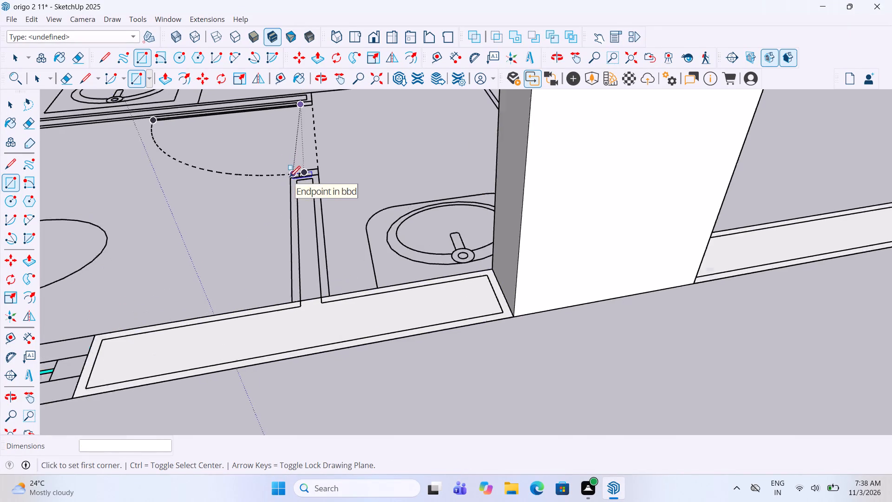
{"action": "scroll", "coordinate": [289, 178], "scroll_direction": "up", "scroll_amount": 3}
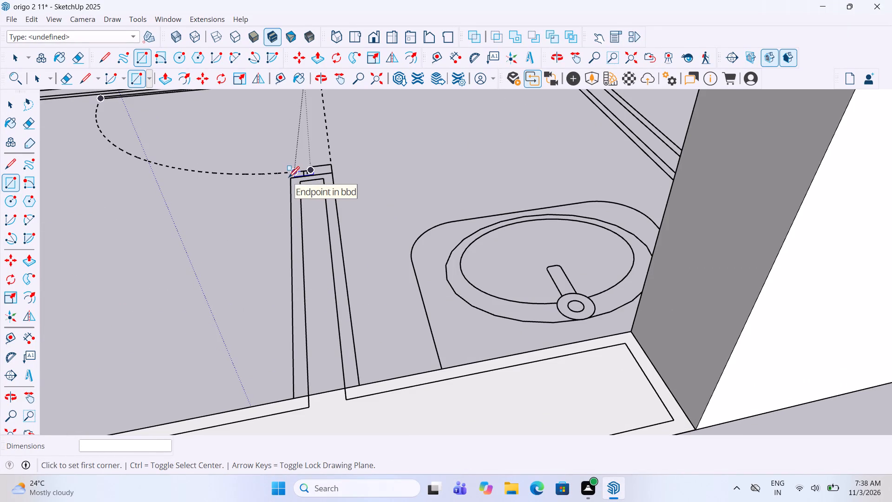
{"action": "left_click", "coordinate": [330, 173]}
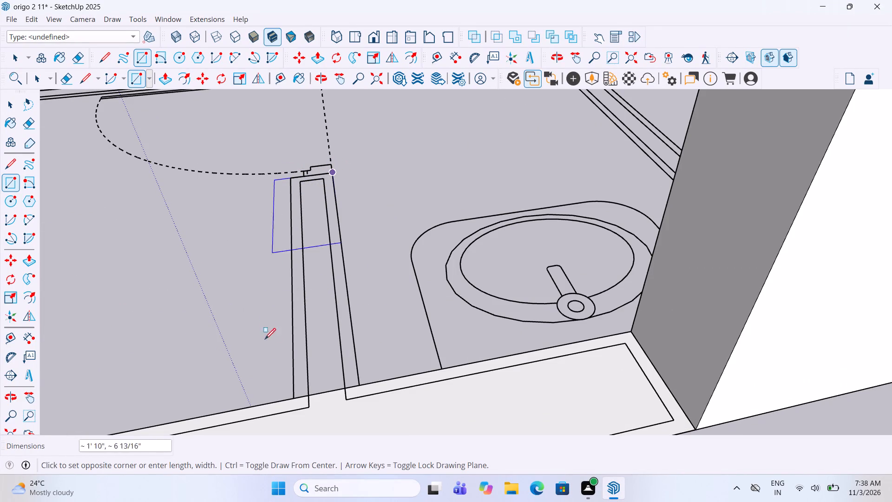
{"action": "left_click_drag", "start_coordinate": [289, 399], "coordinate": [293, 398]}
Draw a rectangle over the first toilet's window, spanning the full thickness of the outer wall.
{"action": "scroll", "coordinate": [614, 259], "scroll_direction": "down", "scroll_amount": 7}
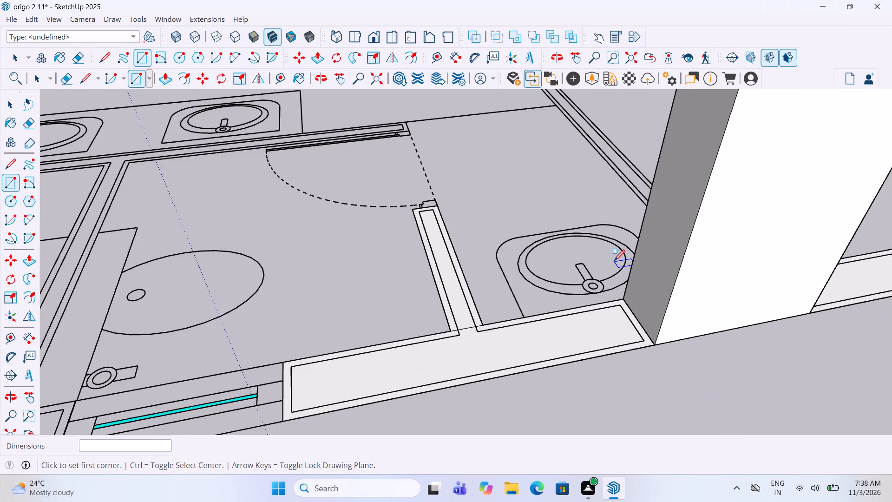
{"action": "scroll", "coordinate": [614, 262], "scroll_direction": "down", "scroll_amount": 8}
{"action": "scroll", "coordinate": [395, 368], "scroll_direction": "up", "scroll_amount": 5}
{"action": "scroll", "coordinate": [463, 346], "scroll_direction": "up", "scroll_amount": 3}
{"action": "scroll", "coordinate": [539, 289], "scroll_direction": "up", "scroll_amount": 5}
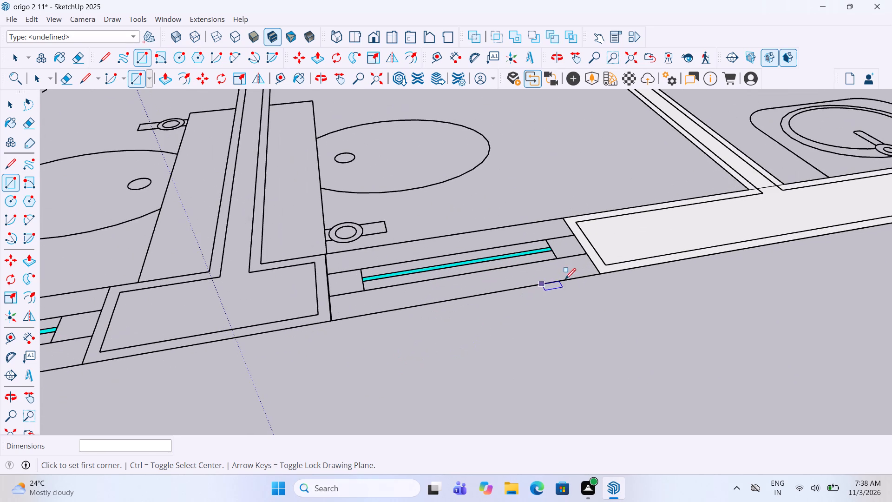
{"action": "left_click", "coordinate": [332, 318]}
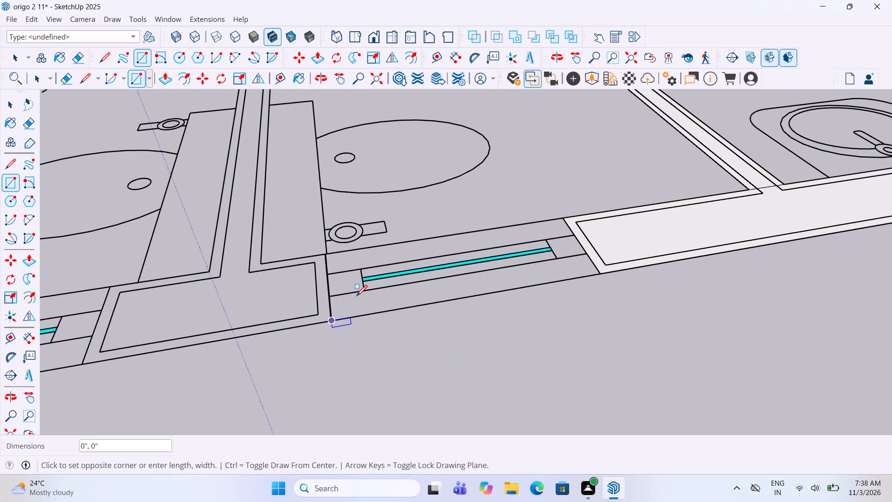
{"action": "left_click", "coordinate": [564, 220]}
Draw a rectangle about 1' 7 7/16" by 9" over the outer wall between the two toilet windows.
{"action": "scroll", "coordinate": [549, 241], "scroll_direction": "down", "scroll_amount": 3}
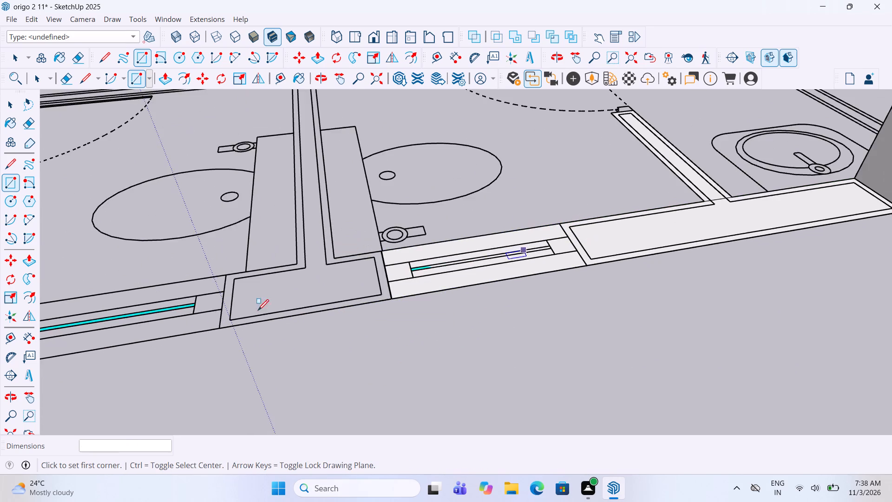
{"action": "scroll", "coordinate": [199, 324], "scroll_direction": "up", "scroll_amount": 2}
{"action": "left_click", "coordinate": [221, 326]}
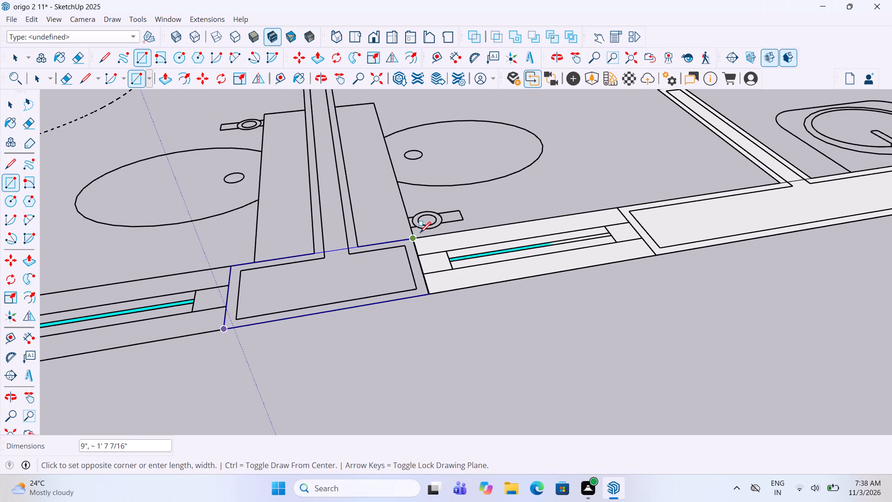
{"action": "left_click", "coordinate": [416, 236]}
Draw a rectangle over the second toilet's window, spanning the full thickness of the outer wall.
{"action": "scroll", "coordinate": [415, 348], "scroll_direction": "down", "scroll_amount": 9}
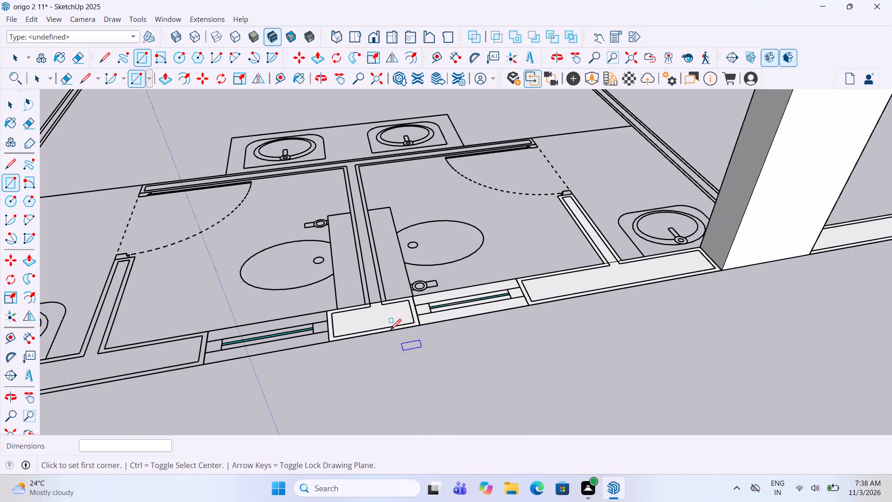
{"action": "scroll", "coordinate": [210, 358], "scroll_direction": "up", "scroll_amount": 4}
{"action": "left_click", "coordinate": [197, 367]}
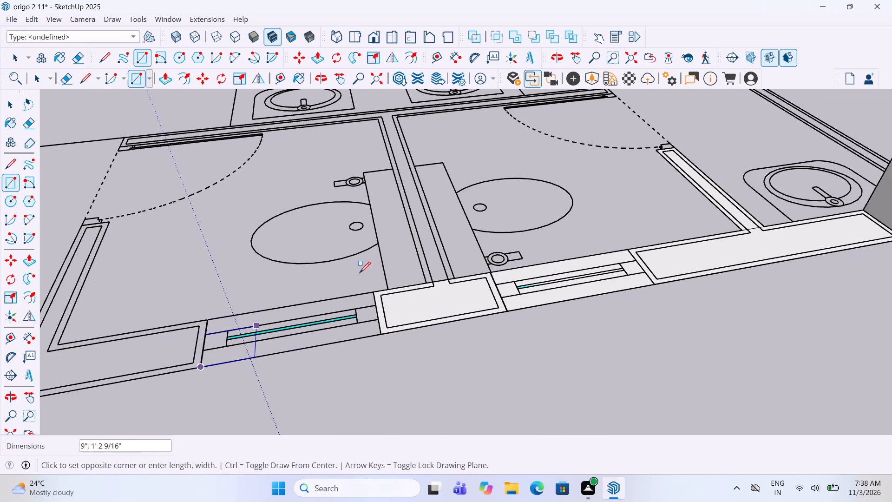
{"action": "left_click", "coordinate": [370, 291]}
Draw a rectangle about 3' 9 1/16" by 9" over the outer wall from the second toilet's window to the adjacent column.
{"action": "scroll", "coordinate": [584, 300], "scroll_direction": "down", "scroll_amount": 4}
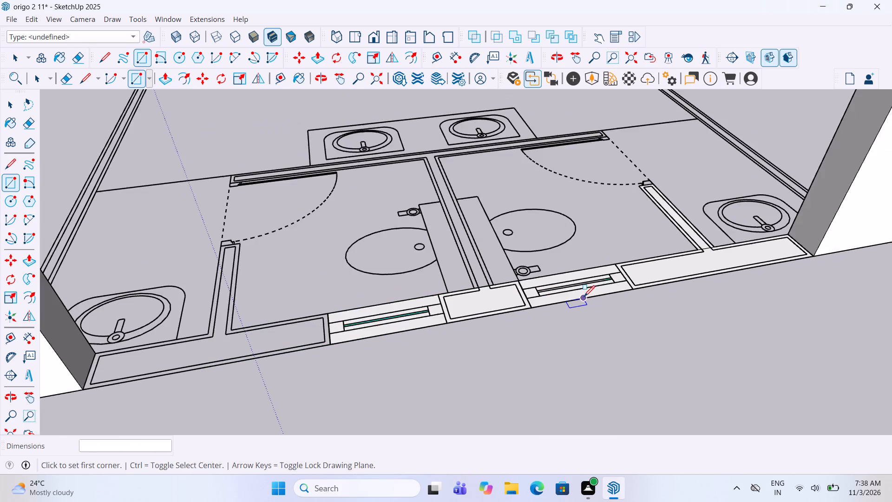
{"action": "scroll", "coordinate": [584, 297], "scroll_direction": "down", "scroll_amount": 5}
{"action": "scroll", "coordinate": [386, 338], "scroll_direction": "up", "scroll_amount": 5}
{"action": "scroll", "coordinate": [222, 359], "scroll_direction": "up", "scroll_amount": 4}
{"action": "left_click", "coordinate": [219, 363]}
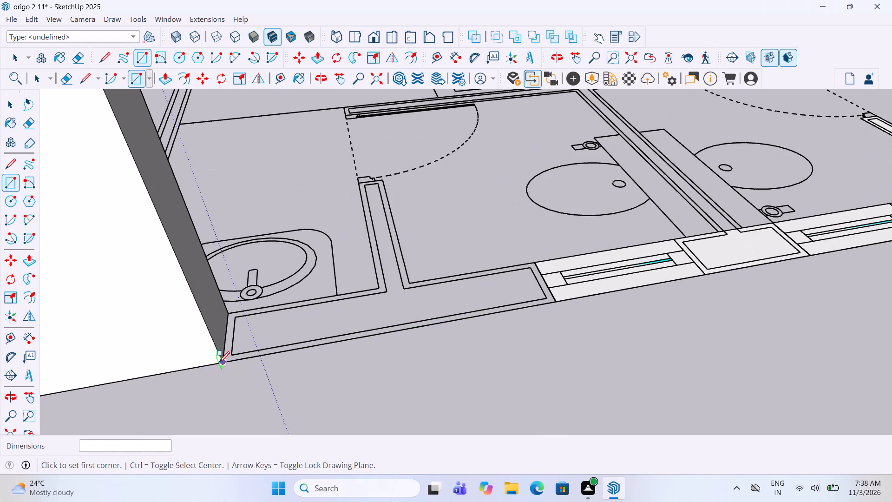
{"action": "left_click", "coordinate": [537, 262]}
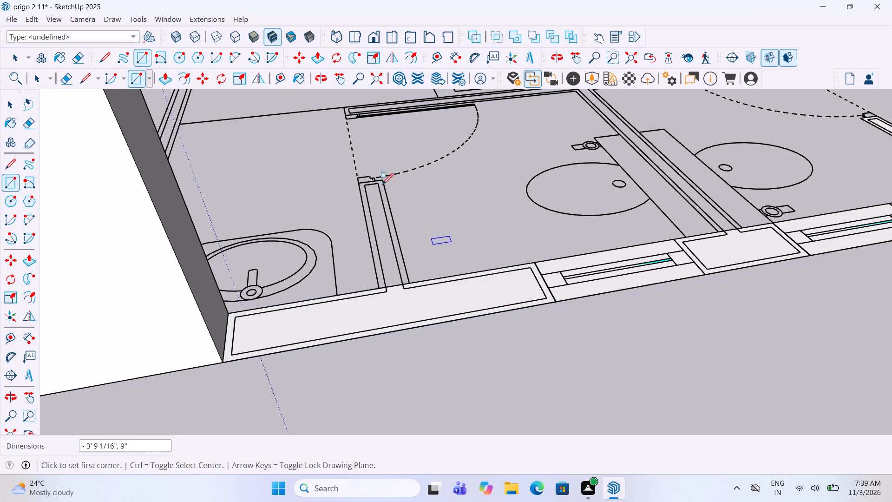
Draw a rectangle over the second toilet's short partition beside the washbasin, from the door jamb to the outer wall.
{"action": "scroll", "coordinate": [372, 177], "scroll_direction": "up", "scroll_amount": 3}
{"action": "left_click", "coordinate": [355, 187]}
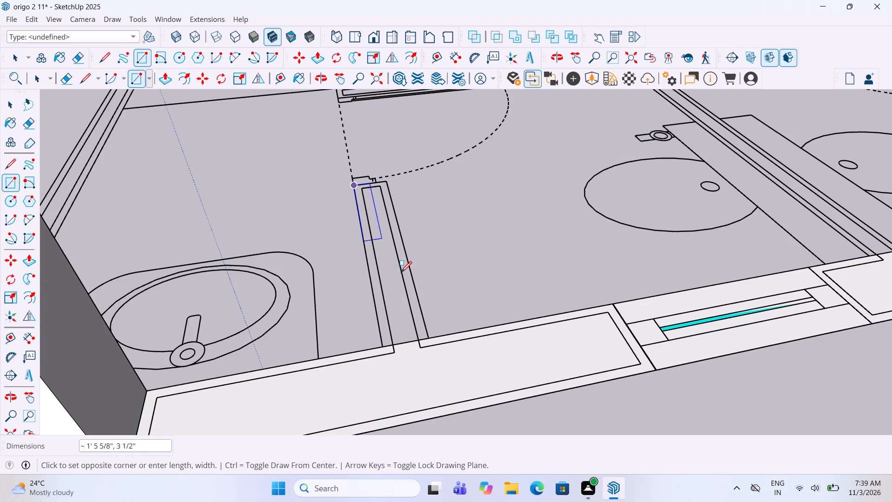
{"action": "left_click", "coordinate": [426, 338]}
Draw a rectangle about 2' 7 15/16" by 9" over the outer wall between the column past the toilets and the following window.
{"action": "scroll", "coordinate": [649, 278], "scroll_direction": "down", "scroll_amount": 6}
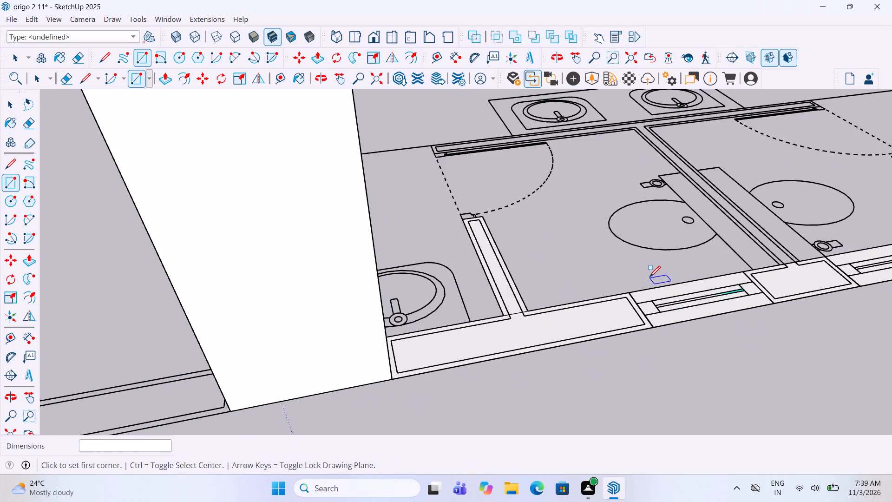
{"action": "scroll", "coordinate": [649, 278], "scroll_direction": "down", "scroll_amount": 8}
{"action": "scroll", "coordinate": [434, 370], "scroll_direction": "up", "scroll_amount": 4}
{"action": "scroll", "coordinate": [388, 365], "scroll_direction": "up", "scroll_amount": 4}
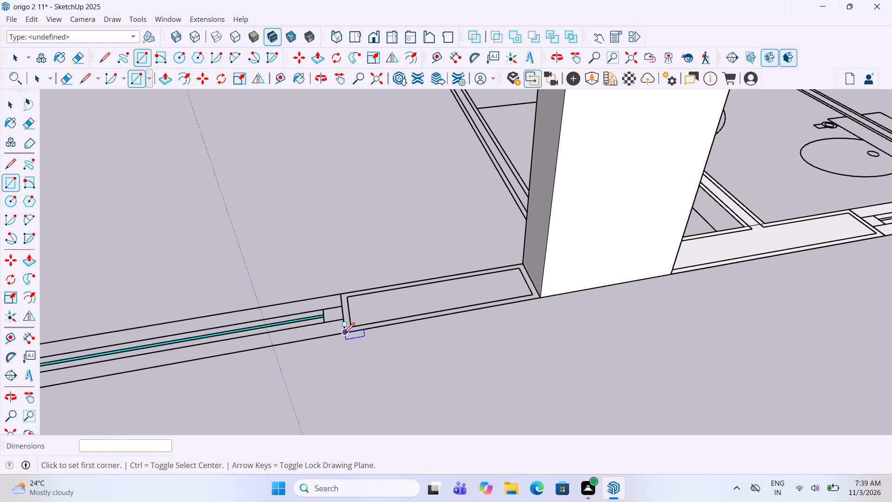
{"action": "left_click", "coordinate": [343, 331]}
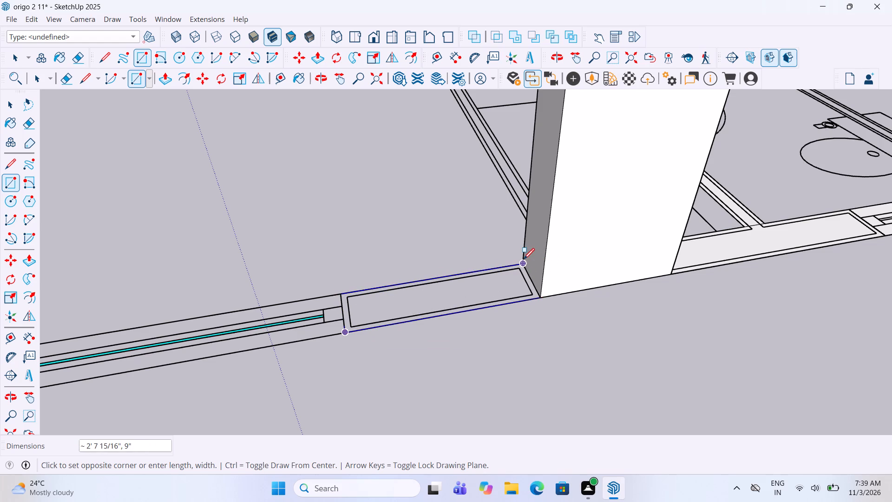
{"action": "left_click", "coordinate": [524, 260]}
Draw a rectangle about 3' 11 3/8" by 9" over the outer wall's window in the room past the toilets.
{"action": "scroll", "coordinate": [647, 282], "scroll_direction": "down", "scroll_amount": 6}
{"action": "scroll", "coordinate": [357, 337], "scroll_direction": "up", "scroll_amount": 3}
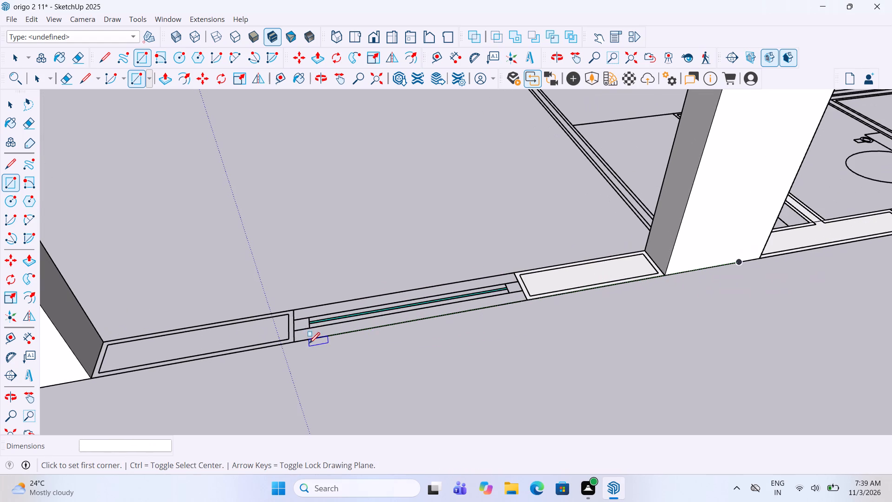
{"action": "left_click", "coordinate": [291, 342]}
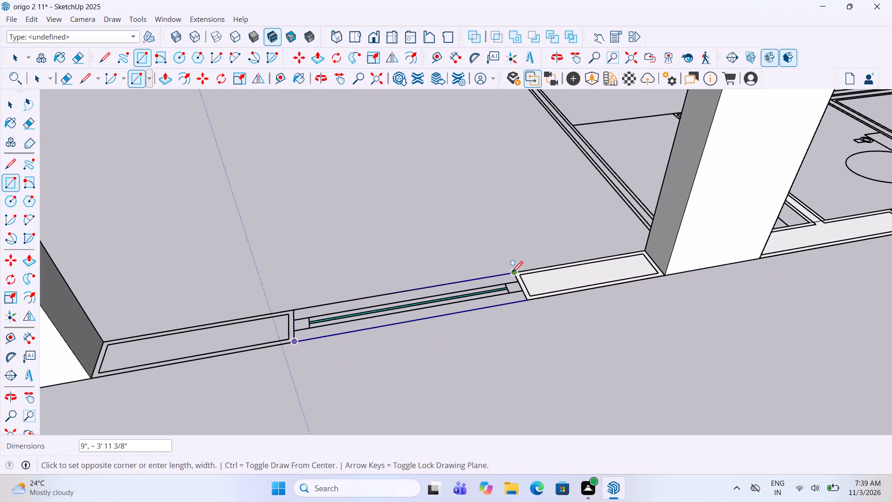
{"action": "left_click", "coordinate": [512, 273]}
Draw a rectangle about 2' 11 5/8" by 9" over the outer wall from that window to the last column.
{"action": "scroll", "coordinate": [541, 268], "scroll_direction": "down", "scroll_amount": 3}
{"action": "scroll", "coordinate": [316, 323], "scroll_direction": "up", "scroll_amount": 3}
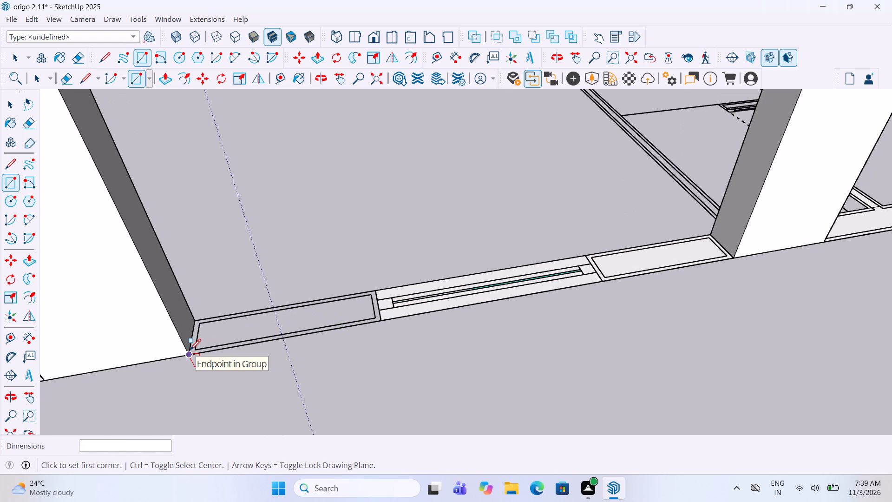
{"action": "left_click", "coordinate": [190, 351]}
{"action": "left_click", "coordinate": [375, 290]}
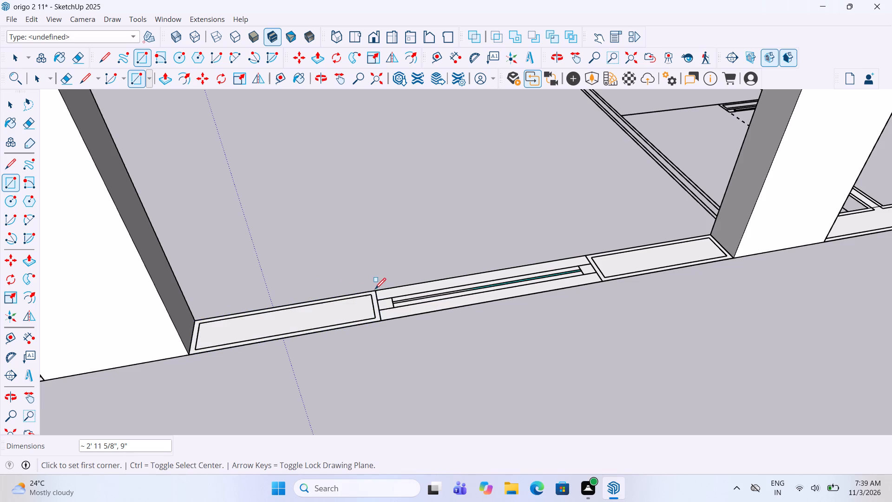
Draw a rectangle over the partition between the two toilets, from the outer wall to the wall behind the twin washbasins.
{"action": "scroll", "coordinate": [569, 290], "scroll_direction": "down", "scroll_amount": 11}
{"action": "scroll", "coordinate": [413, 304], "scroll_direction": "down", "scroll_amount": 5}
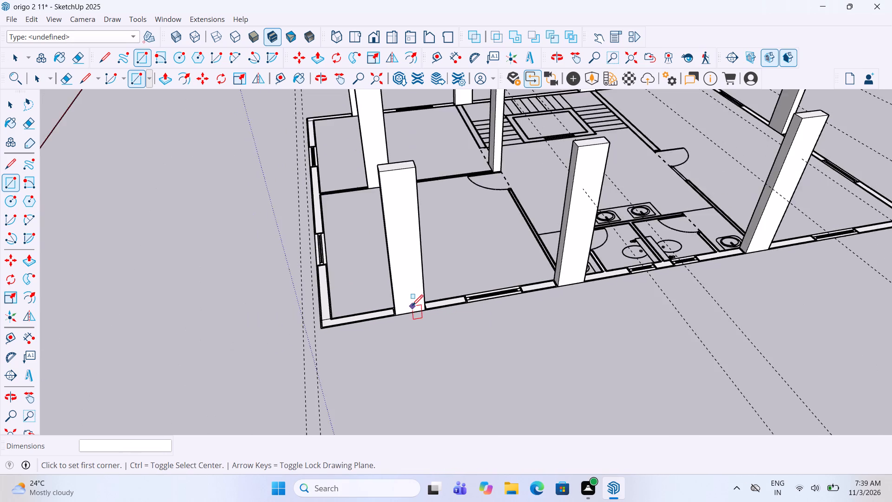
{"action": "scroll", "coordinate": [412, 307], "scroll_direction": "down", "scroll_amount": 3}
{"action": "scroll", "coordinate": [677, 265], "scroll_direction": "up", "scroll_amount": 5}
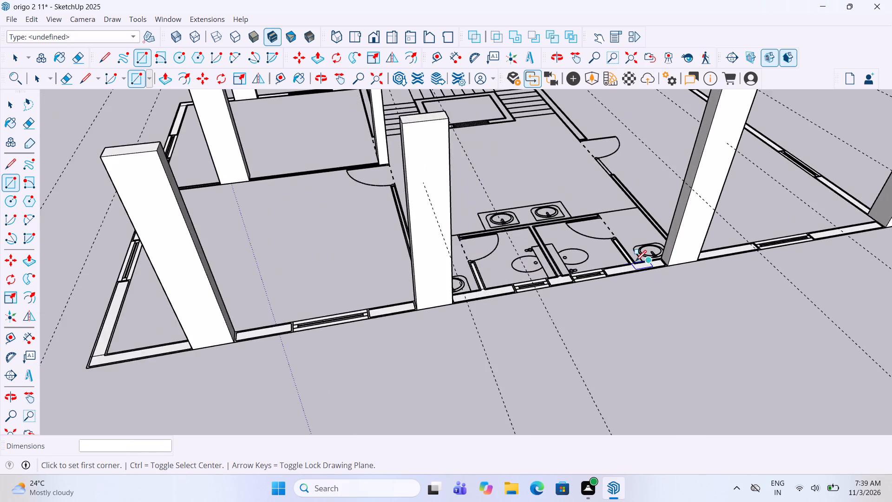
{"action": "scroll", "coordinate": [635, 262], "scroll_direction": "up", "scroll_amount": 7}
{"action": "scroll", "coordinate": [441, 284], "scroll_direction": "up", "scroll_amount": 5}
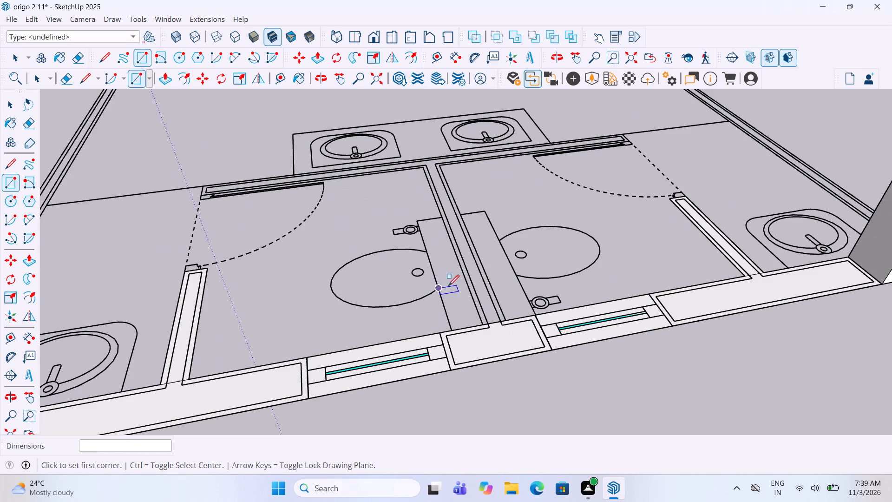
{"action": "left_click", "coordinate": [482, 323]}
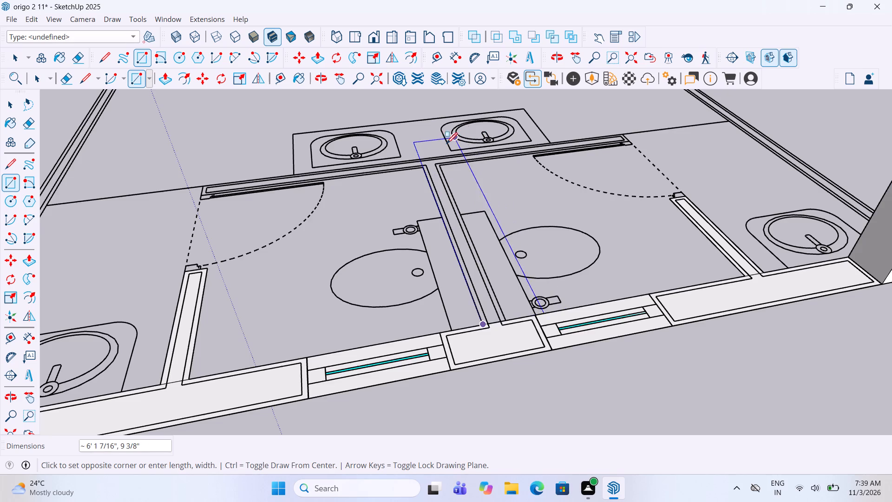
{"action": "scroll", "coordinate": [446, 145], "scroll_direction": "up", "scroll_amount": 8}
{"action": "left_click", "coordinate": [434, 184]}
{"action": "scroll", "coordinate": [423, 250], "scroll_direction": "down", "scroll_amount": 4}
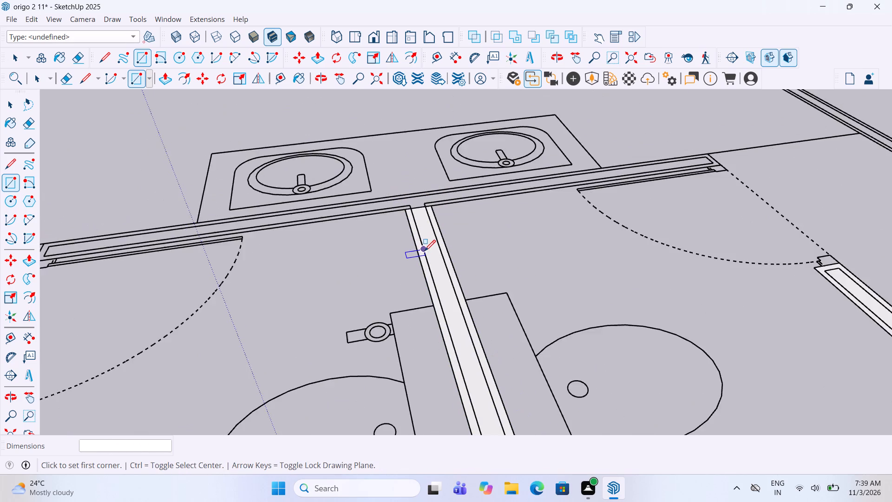
Draw a rectangle about 9' 9 1/8" by 4 1/2" over the wall between the toilets and the twin washbasins.
{"action": "scroll", "coordinate": [425, 252], "scroll_direction": "down", "scroll_amount": 5}
{"action": "scroll", "coordinate": [149, 241], "scroll_direction": "up", "scroll_amount": 5}
{"action": "scroll", "coordinate": [177, 279], "scroll_direction": "up", "scroll_amount": 4}
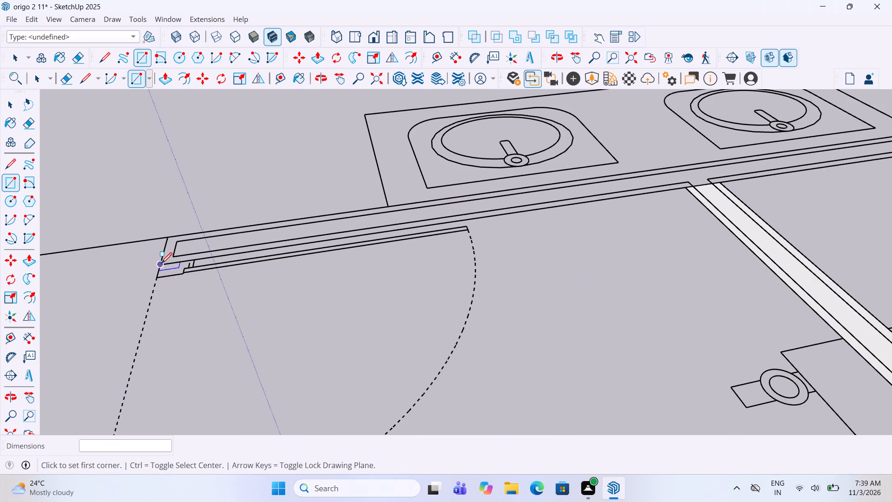
{"action": "left_click", "coordinate": [161, 264]}
{"action": "scroll", "coordinate": [373, 211], "scroll_direction": "down", "scroll_amount": 9}
{"action": "scroll", "coordinate": [705, 129], "scroll_direction": "up", "scroll_amount": 4}
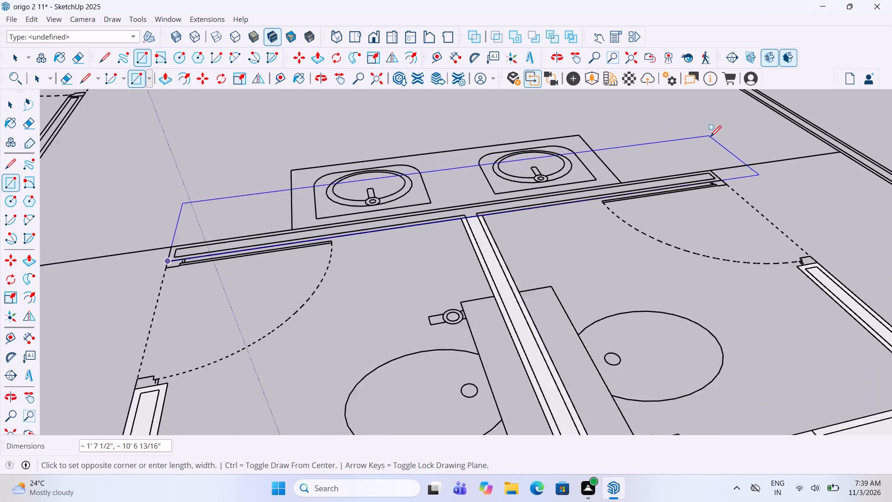
{"action": "scroll", "coordinate": [715, 150], "scroll_direction": "up", "scroll_amount": 8}
{"action": "left_click", "coordinate": [705, 209]}
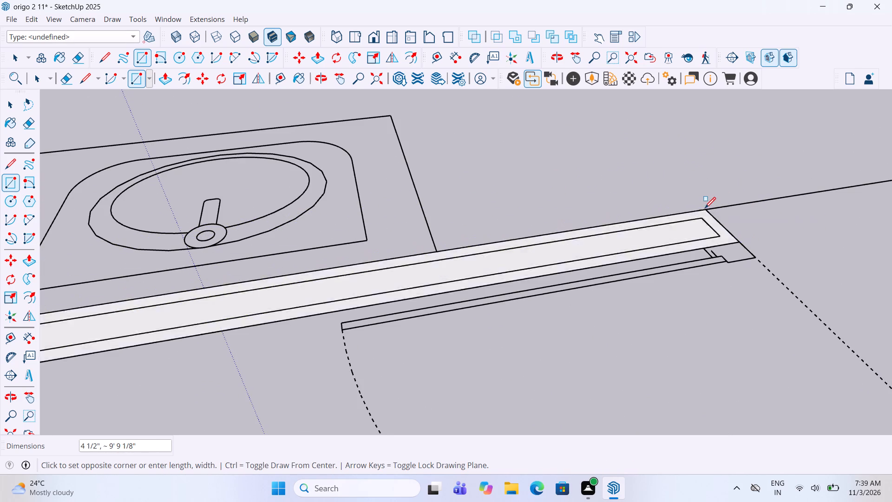
Draw a rectangle 9' 10" by 4 1/2" over the wall beside the single washbasin, from the outer wall's column towards the large room's door.
{"action": "scroll", "coordinate": [655, 185], "scroll_direction": "down", "scroll_amount": 5}
{"action": "scroll", "coordinate": [617, 194], "scroll_direction": "down", "scroll_amount": 12}
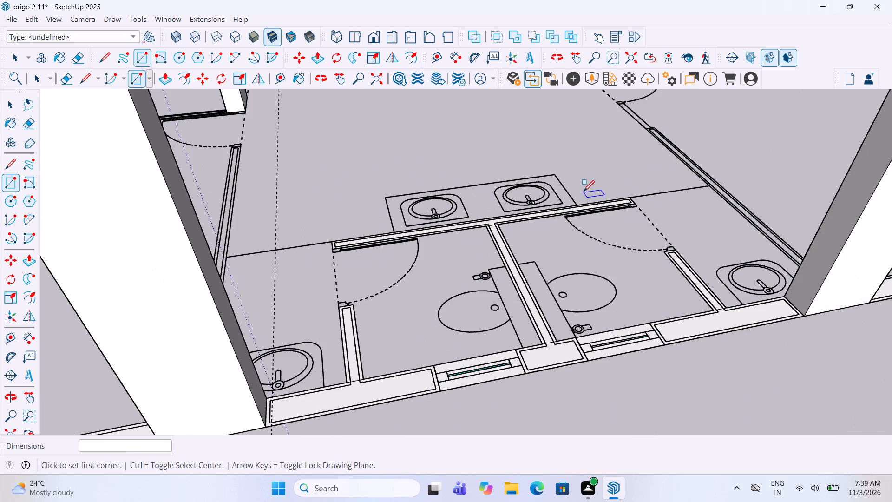
{"action": "middle_click_drag", "start_coordinate": [584, 192], "coordinate": [551, 248]}
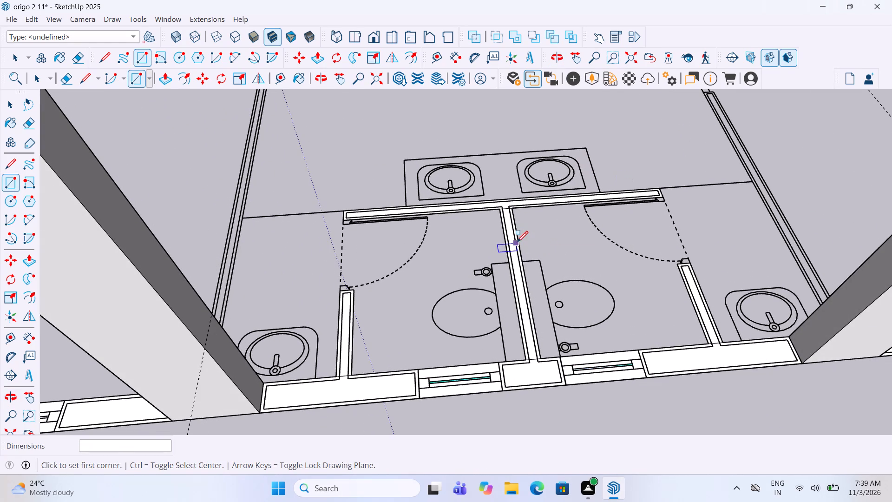
{"action": "scroll", "coordinate": [517, 243], "scroll_direction": "down", "scroll_amount": 8}
{"action": "middle_click_drag", "start_coordinate": [741, 249], "coordinate": [567, 225]}
{"action": "middle_click_drag", "start_coordinate": [551, 223], "coordinate": [472, 222]}
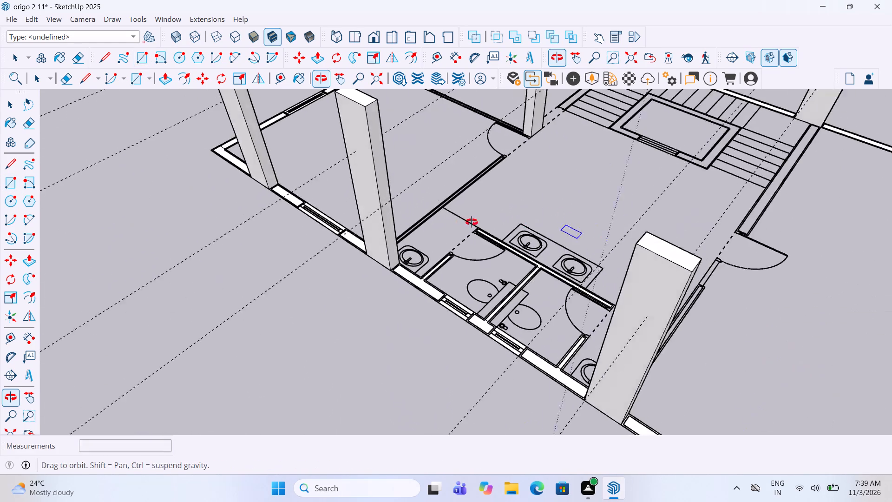
{"action": "middle_click_drag", "start_coordinate": [472, 222], "coordinate": [465, 222]}
{"action": "scroll", "coordinate": [554, 207], "scroll_direction": "down", "scroll_amount": 5}
{"action": "middle_click_drag", "start_coordinate": [643, 303], "coordinate": [560, 302]}
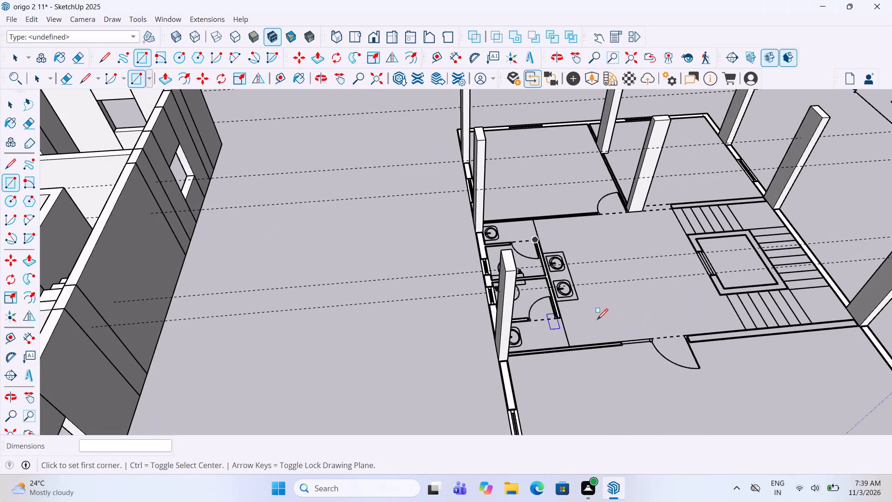
{"action": "scroll", "coordinate": [580, 339], "scroll_direction": "up", "scroll_amount": 4}
{"action": "scroll", "coordinate": [544, 372], "scroll_direction": "up", "scroll_amount": 5}
{"action": "scroll", "coordinate": [454, 363], "scroll_direction": "up", "scroll_amount": 4}
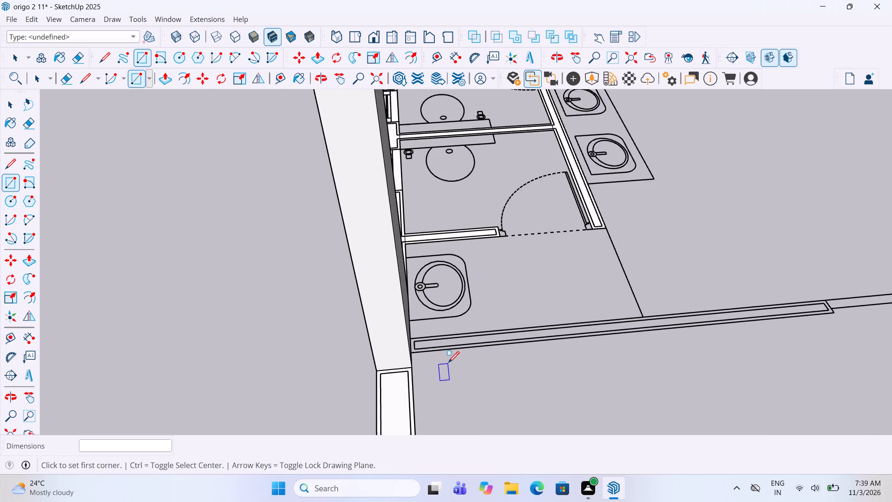
{"action": "scroll", "coordinate": [401, 362], "scroll_direction": "up", "scroll_amount": 4}
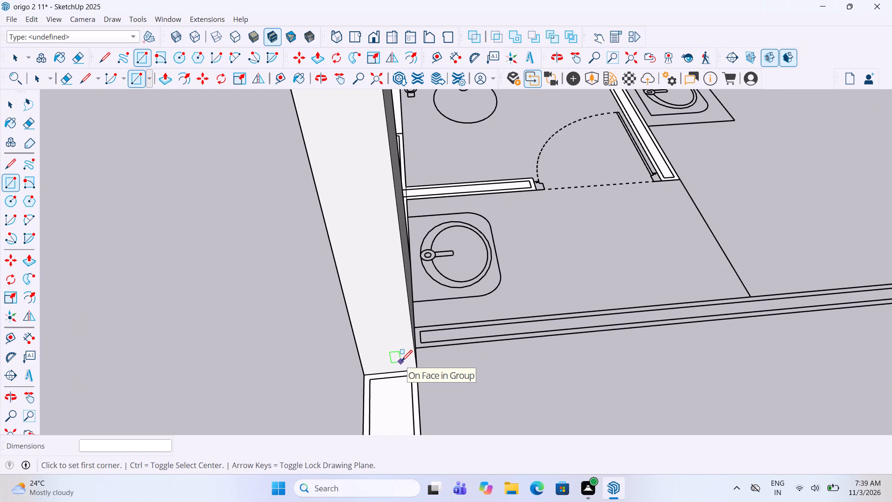
{"action": "scroll", "coordinate": [410, 326], "scroll_direction": "up", "scroll_amount": 5}
{"action": "middle_click_drag", "start_coordinate": [472, 337], "coordinate": [457, 330]}
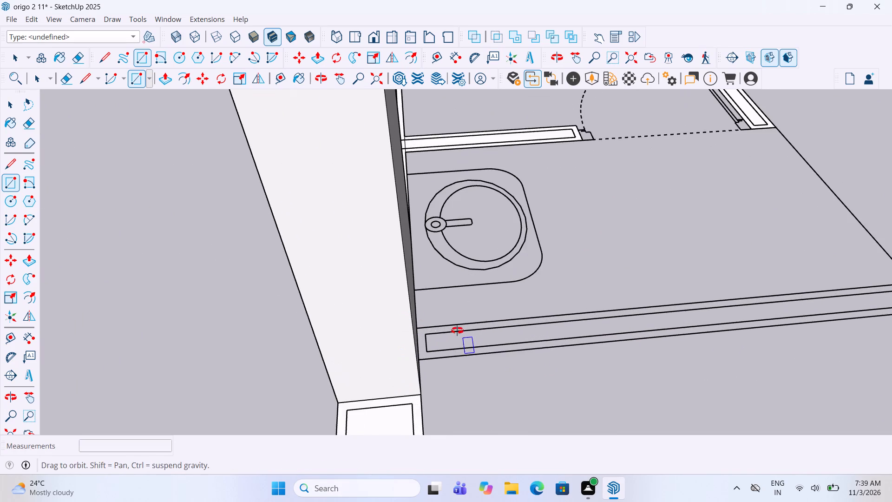
{"action": "middle_click_drag", "start_coordinate": [457, 330], "coordinate": [435, 322]}
{"action": "left_click", "coordinate": [389, 342]}
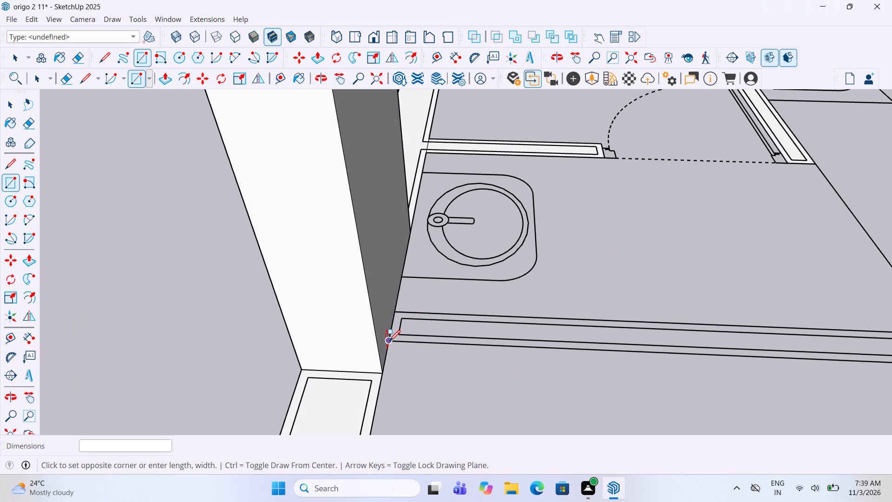
{"action": "scroll", "coordinate": [389, 342], "scroll_direction": "down", "scroll_amount": 13}
{"action": "scroll", "coordinate": [702, 348], "scroll_direction": "up", "scroll_amount": 6}
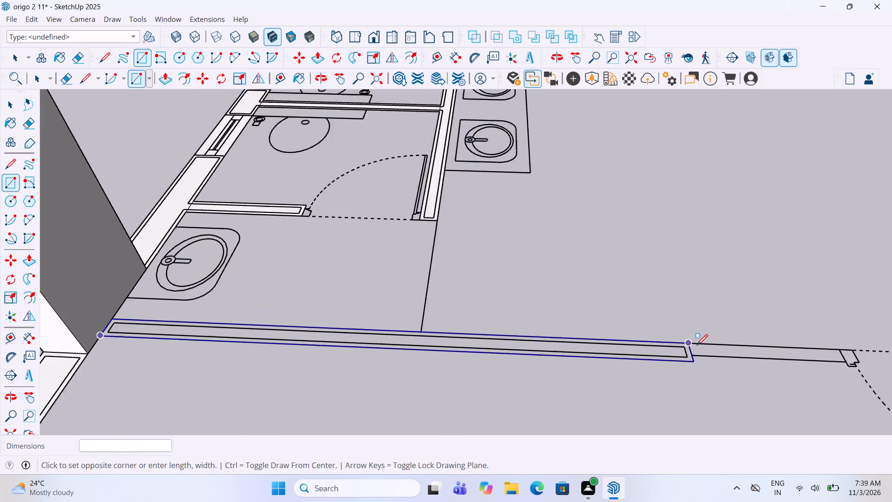
{"action": "scroll", "coordinate": [697, 346], "scroll_direction": "up", "scroll_amount": 6}
{"action": "left_click", "coordinate": [688, 339]}
Draw a rectangle about 2' 5 5/16" long over the thinner wall segment between that wall's end and the large room's door frame.
{"action": "scroll", "coordinate": [498, 344], "scroll_direction": "down", "scroll_amount": 3}
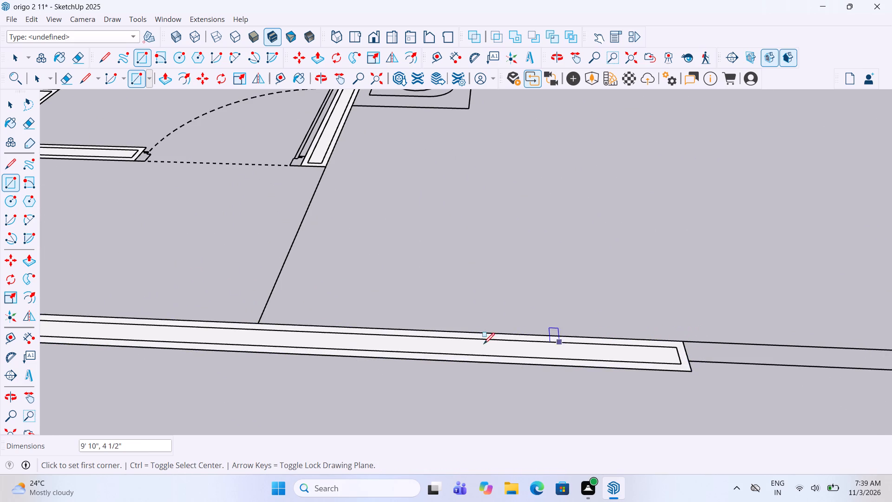
{"action": "scroll", "coordinate": [484, 345], "scroll_direction": "down", "scroll_amount": 4}
{"action": "scroll", "coordinate": [730, 357], "scroll_direction": "up", "scroll_amount": 4}
{"action": "scroll", "coordinate": [681, 357], "scroll_direction": "up", "scroll_amount": 4}
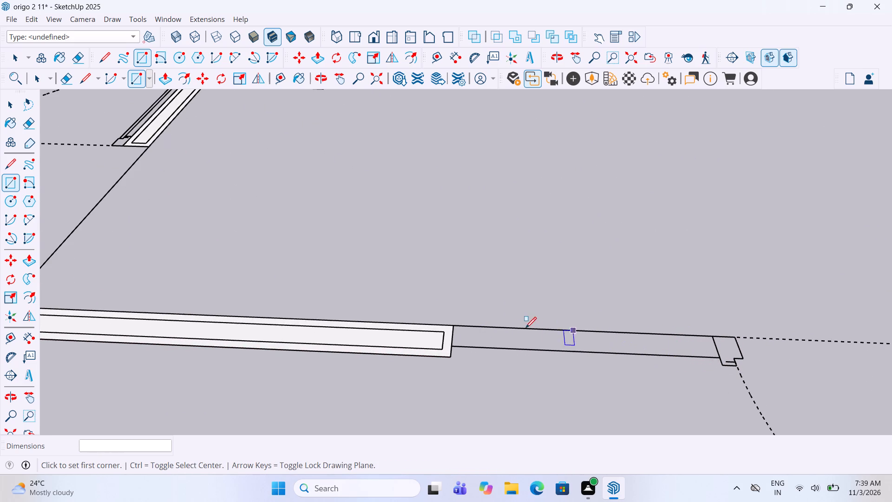
{"action": "left_click", "coordinate": [454, 346]}
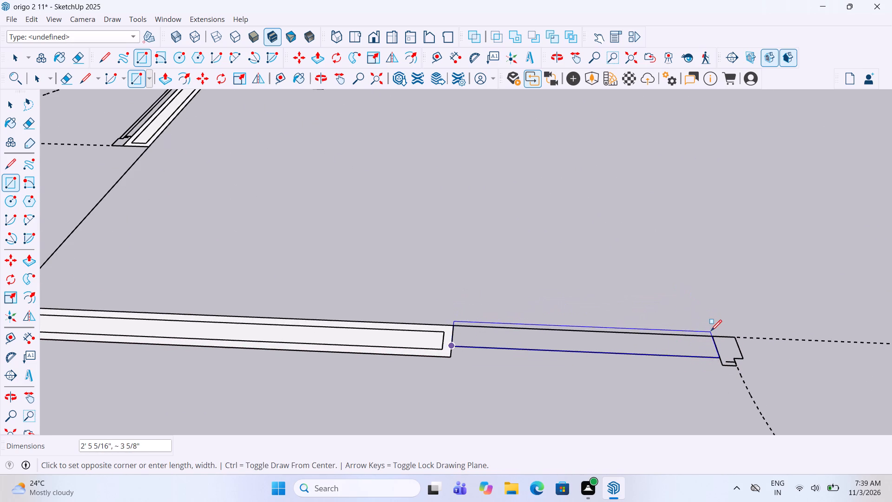
{"action": "left_click", "coordinate": [714, 335]}
Draw a rectangle over the wall between the staircase and the large room, from the outer column to the door frame.
{"action": "scroll", "coordinate": [446, 300], "scroll_direction": "down", "scroll_amount": 10}
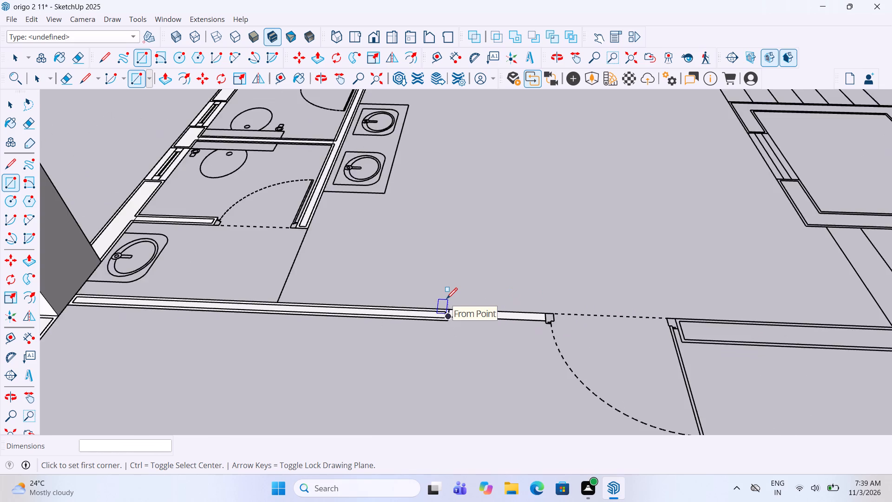
{"action": "scroll", "coordinate": [446, 300], "scroll_direction": "down", "scroll_amount": 11}
{"action": "middle_click_drag", "start_coordinate": [704, 277], "coordinate": [735, 351]}
{"action": "scroll", "coordinate": [748, 345], "scroll_direction": "up", "scroll_amount": 14}
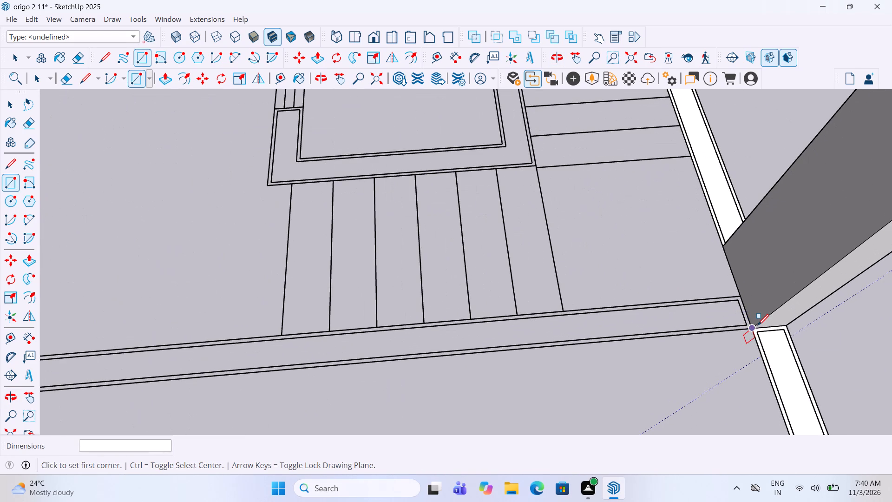
{"action": "left_click", "coordinate": [758, 326]}
{"action": "scroll", "coordinate": [758, 326], "scroll_direction": "down", "scroll_amount": 8}
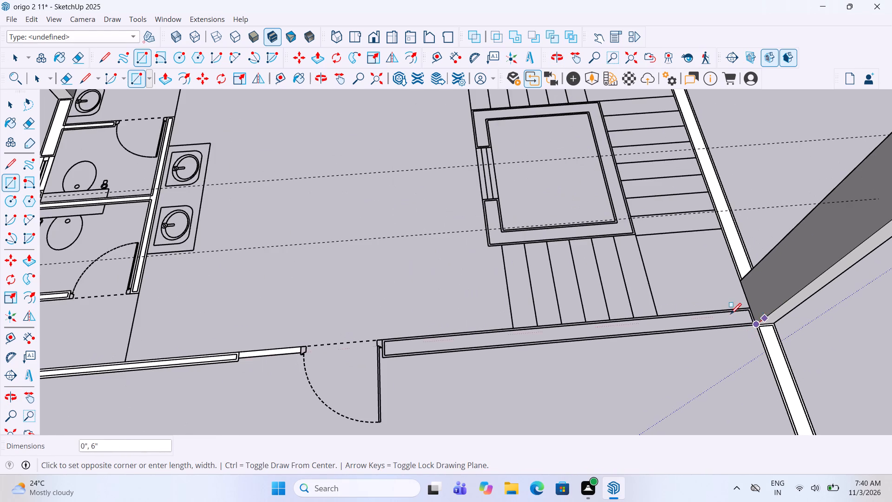
{"action": "scroll", "coordinate": [397, 336], "scroll_direction": "up", "scroll_amount": 5}
{"action": "scroll", "coordinate": [351, 350], "scroll_direction": "up", "scroll_amount": 2}
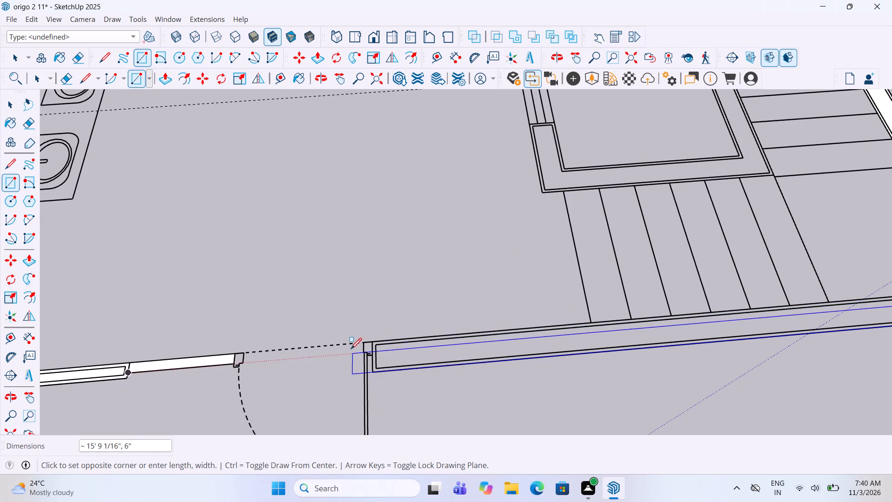
{"action": "scroll", "coordinate": [351, 350], "scroll_direction": "up", "scroll_amount": 1}
{"action": "left_click", "coordinate": [381, 337]}
Draw a rectangle about 12' 3 7/8" by 3 1/2" over the opposite washbasin's side wall, from the outer wall to the smaller room's door frame.
{"action": "scroll", "coordinate": [488, 299], "scroll_direction": "down", "scroll_amount": 3}
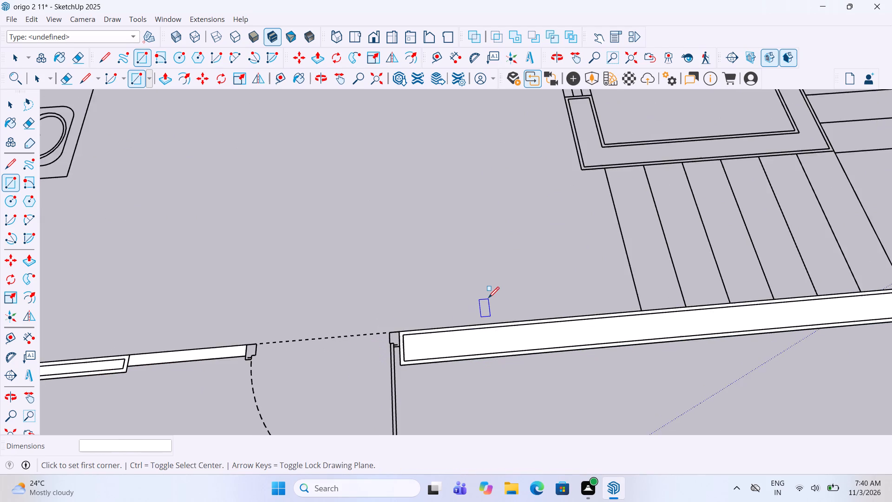
{"action": "scroll", "coordinate": [488, 299], "scroll_direction": "down", "scroll_amount": 19}
{"action": "scroll", "coordinate": [406, 193], "scroll_direction": "up", "scroll_amount": 1}
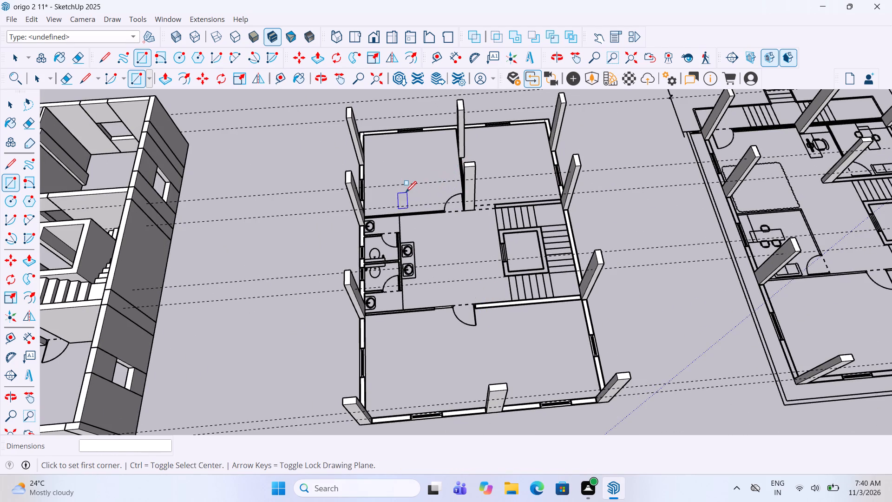
{"action": "scroll", "coordinate": [406, 193], "scroll_direction": "up", "scroll_amount": 6}
{"action": "scroll", "coordinate": [355, 206], "scroll_direction": "up", "scroll_amount": 12}
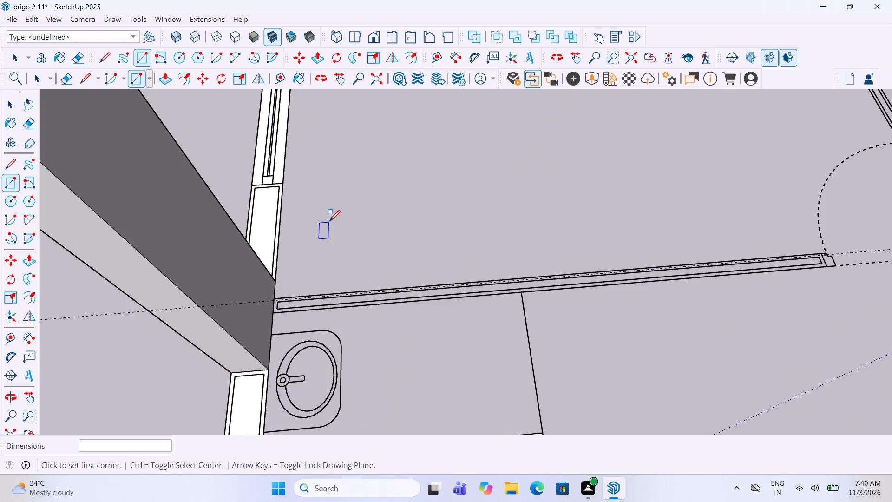
{"action": "scroll", "coordinate": [321, 231], "scroll_direction": "up", "scroll_amount": 7}
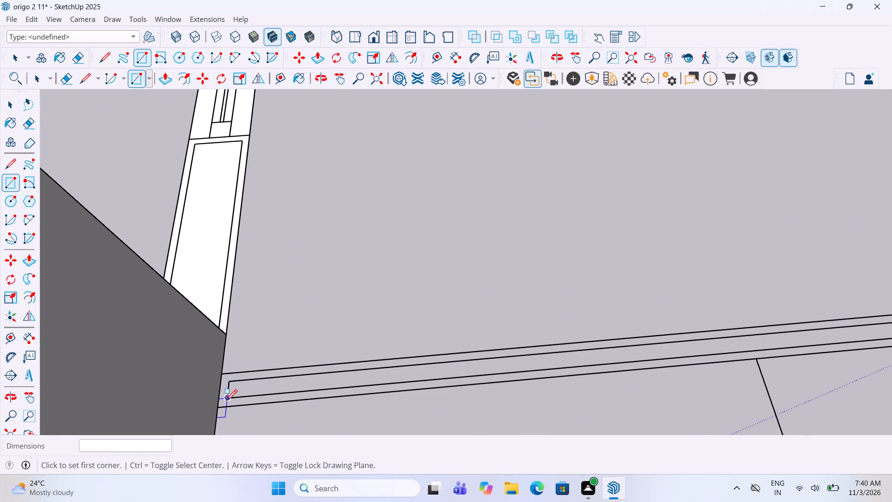
{"action": "left_click", "coordinate": [216, 409]}
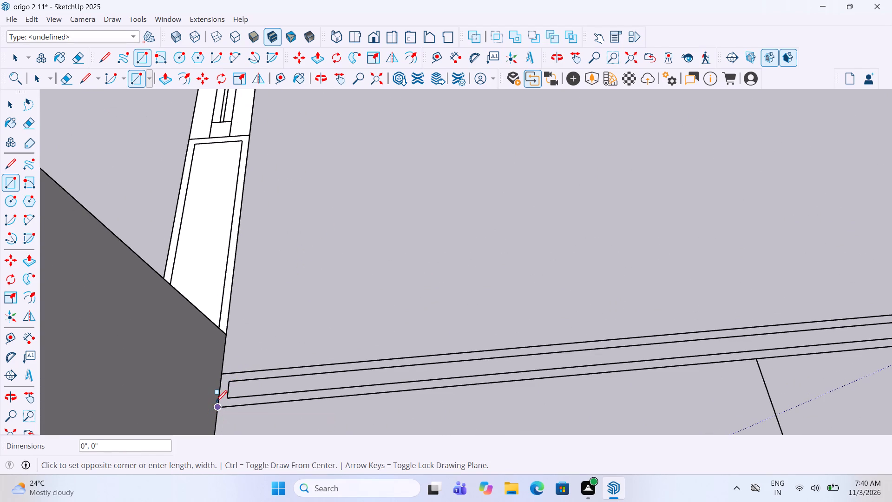
{"action": "scroll", "coordinate": [216, 403], "scroll_direction": "down", "scroll_amount": 10}
{"action": "scroll", "coordinate": [747, 355], "scroll_direction": "up", "scroll_amount": 3}
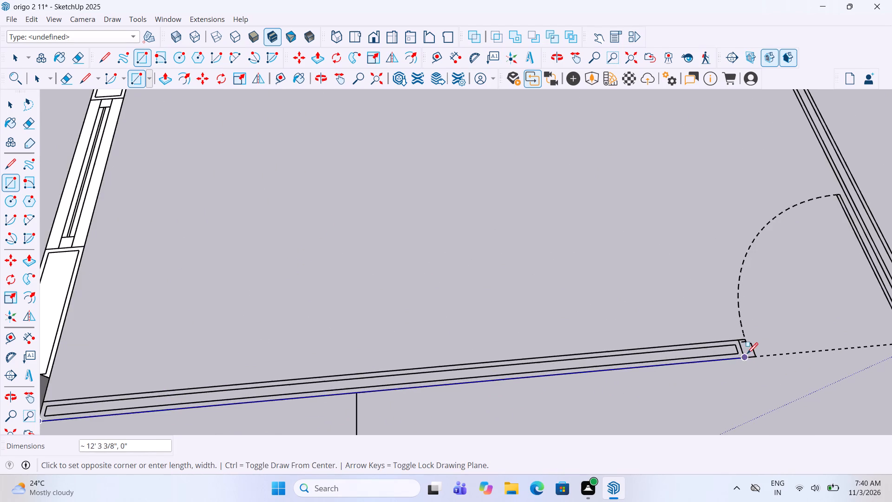
{"action": "scroll", "coordinate": [747, 355], "scroll_direction": "up", "scroll_amount": 5}
{"action": "left_click", "coordinate": [736, 338]}
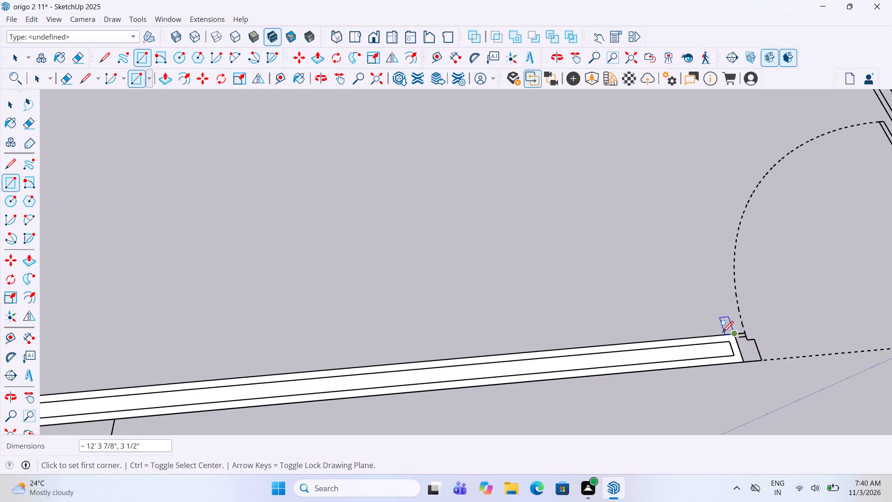
Draw a rectangle over the wall between the staircase and the smaller room, from the outer column to the dashed opening.
{"action": "scroll", "coordinate": [424, 372], "scroll_direction": "down", "scroll_amount": 5}
{"action": "scroll", "coordinate": [234, 387], "scroll_direction": "down", "scroll_amount": 16}
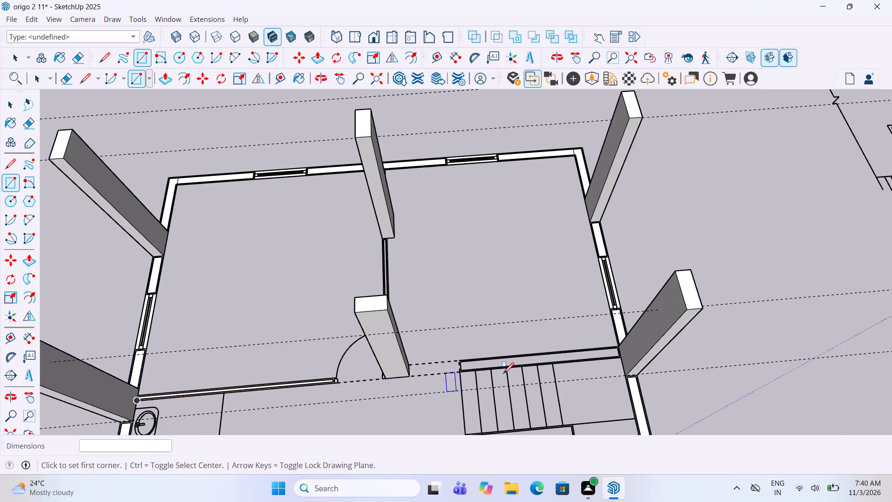
{"action": "scroll", "coordinate": [515, 371], "scroll_direction": "up", "scroll_amount": 5}
{"action": "scroll", "coordinate": [621, 360], "scroll_direction": "up", "scroll_amount": 5}
{"action": "left_click", "coordinate": [647, 352]}
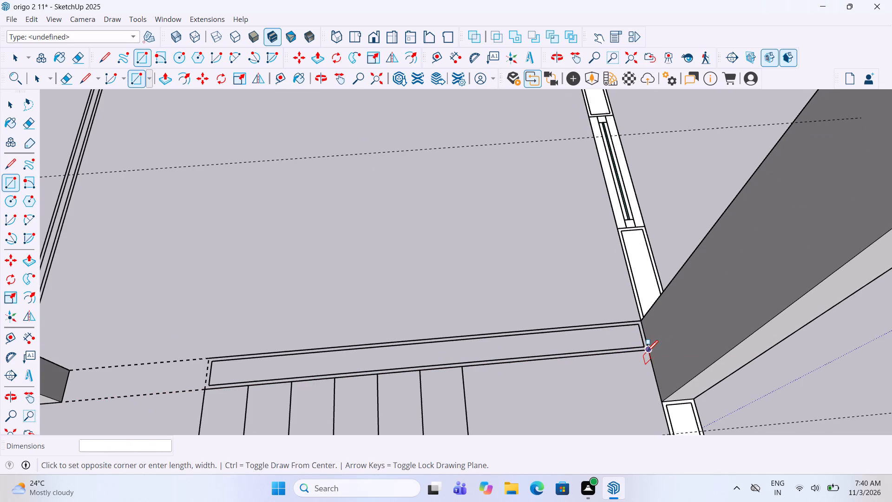
{"action": "scroll", "coordinate": [646, 351], "scroll_direction": "down", "scroll_amount": 3}
{"action": "scroll", "coordinate": [287, 357], "scroll_direction": "up", "scroll_amount": 8}
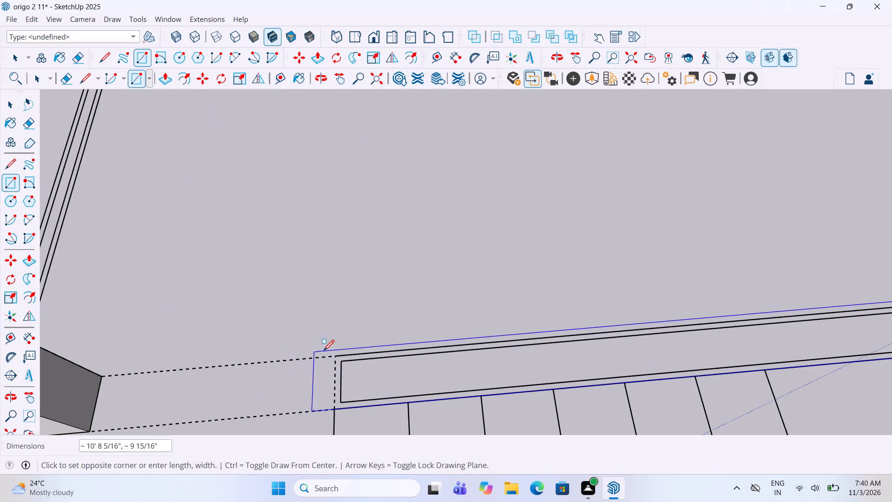
{"action": "left_click", "coordinate": [335, 357]}
Draw a rectangle about 9' 6 15/16" by 4" over the smaller room's thin partition, between the door-side column and the column nearer the outer wall.
{"action": "scroll", "coordinate": [526, 322], "scroll_direction": "down", "scroll_amount": 8}
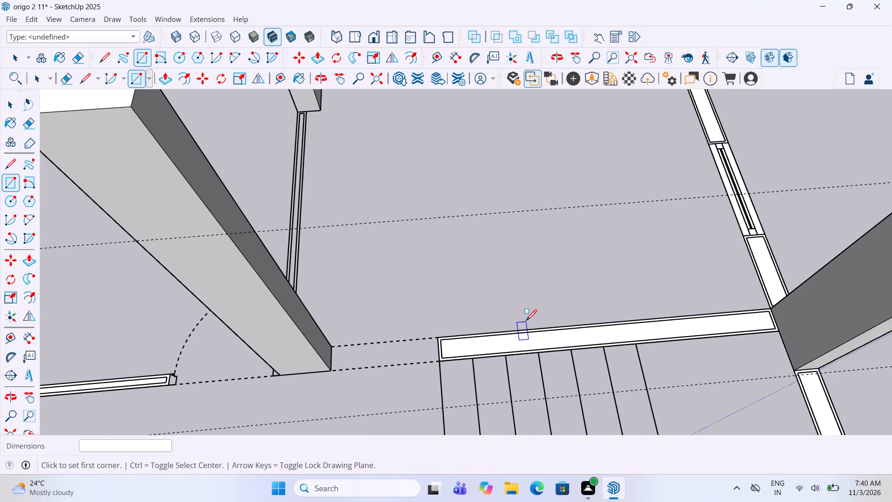
{"action": "scroll", "coordinate": [526, 322], "scroll_direction": "down", "scroll_amount": 12}
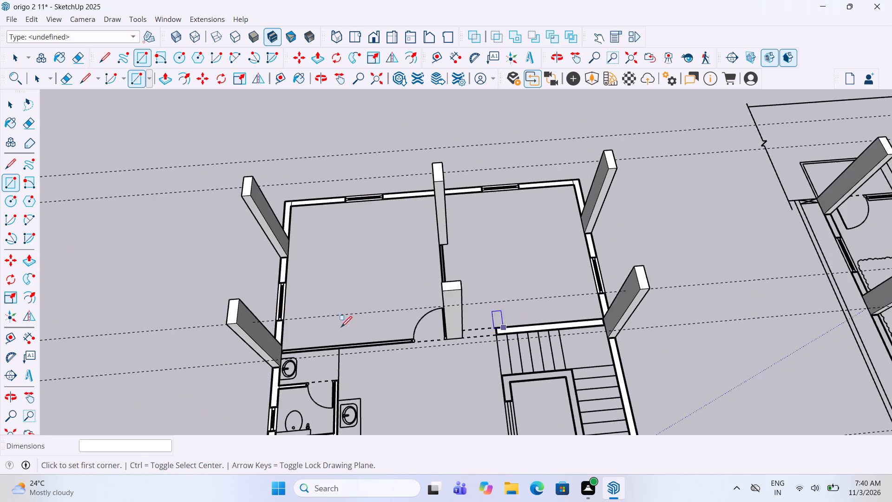
{"action": "middle_click_drag", "start_coordinate": [313, 328], "coordinate": [577, 328]}
{"action": "scroll", "coordinate": [508, 307], "scroll_direction": "up", "scroll_amount": 13}
{"action": "scroll", "coordinate": [566, 292], "scroll_direction": "up", "scroll_amount": 6}
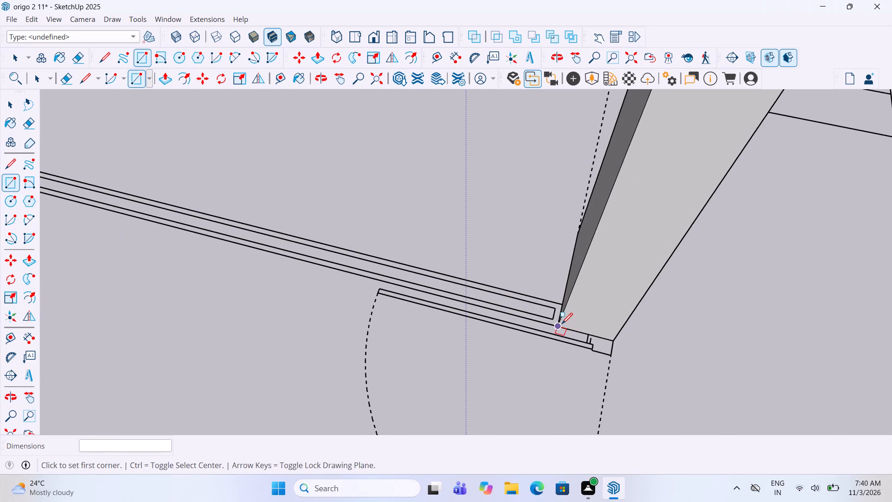
{"action": "left_click", "coordinate": [562, 325]}
{"action": "scroll", "coordinate": [659, 320], "scroll_direction": "down", "scroll_amount": 9}
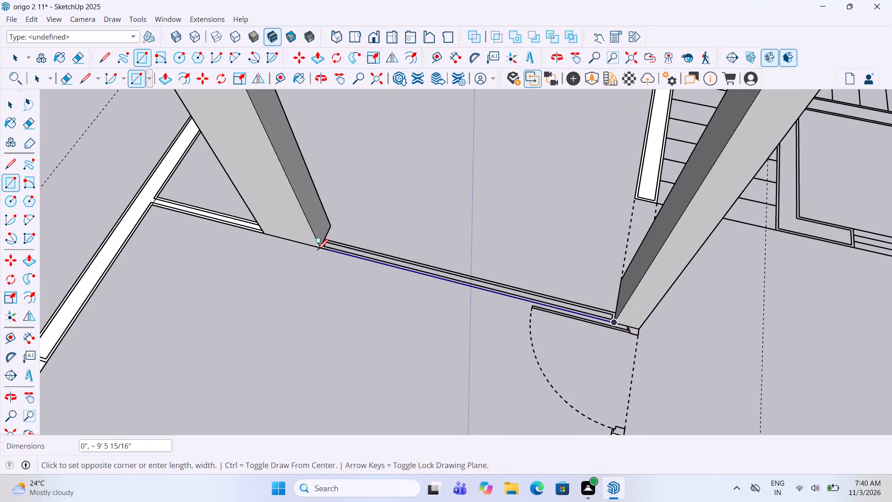
{"action": "scroll", "coordinate": [316, 250], "scroll_direction": "up", "scroll_amount": 13}
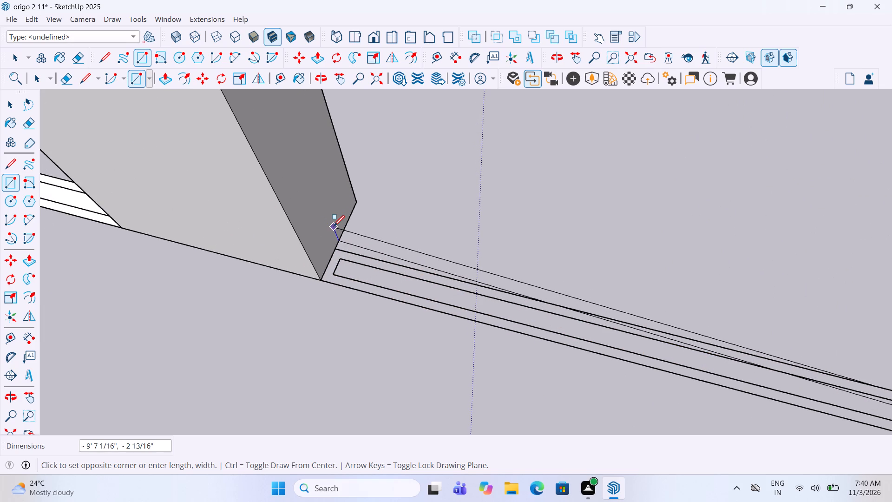
{"action": "scroll", "coordinate": [334, 227], "scroll_direction": "up", "scroll_amount": 4}
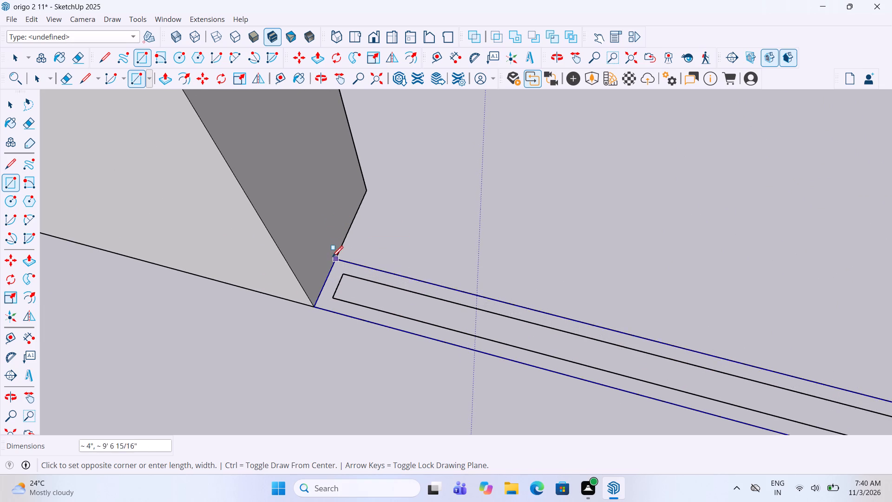
{"action": "left_click", "coordinate": [336, 258]}
Draw 9"-wide rectangles over the shaft's front wall stub (about 2' 5 5/8") and adjoining side wall (about 5' 1 1/16") facing the smaller room.
{"action": "scroll", "coordinate": [395, 298], "scroll_direction": "down", "scroll_amount": 5}
{"action": "scroll", "coordinate": [475, 281], "scroll_direction": "down", "scroll_amount": 6}
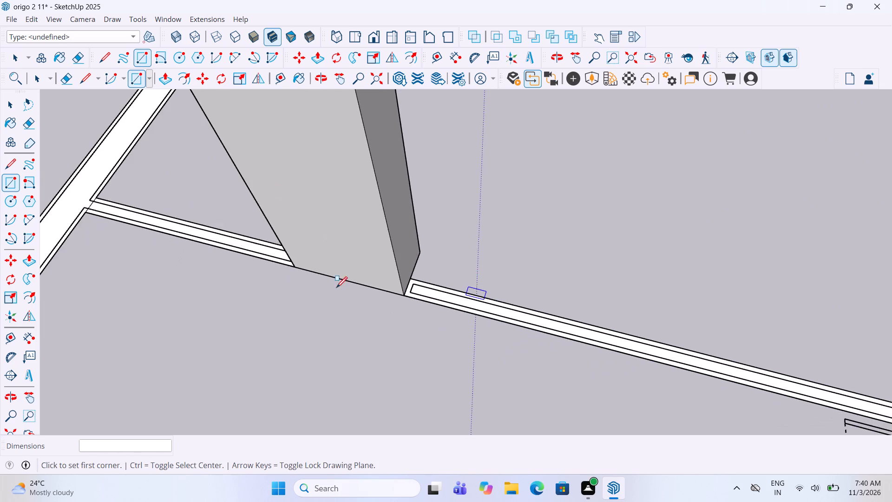
{"action": "middle_click_drag", "start_coordinate": [177, 287], "coordinate": [271, 289]}
{"action": "scroll", "coordinate": [187, 301], "scroll_direction": "down", "scroll_amount": 17}
{"action": "key", "text": "space"}
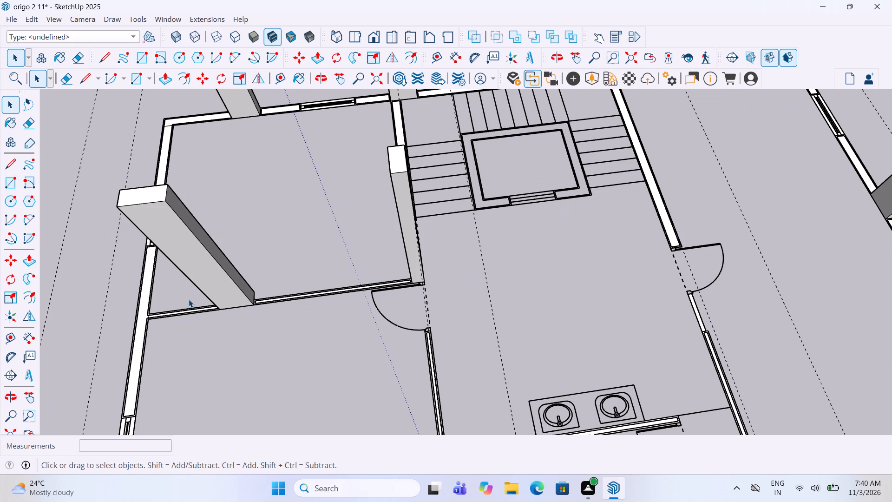
{"action": "scroll", "coordinate": [189, 299], "scroll_direction": "down", "scroll_amount": 7}
{"action": "scroll", "coordinate": [146, 362], "scroll_direction": "up", "scroll_amount": 1}
{"action": "middle_click_drag", "start_coordinate": [147, 359], "coordinate": [176, 323]}
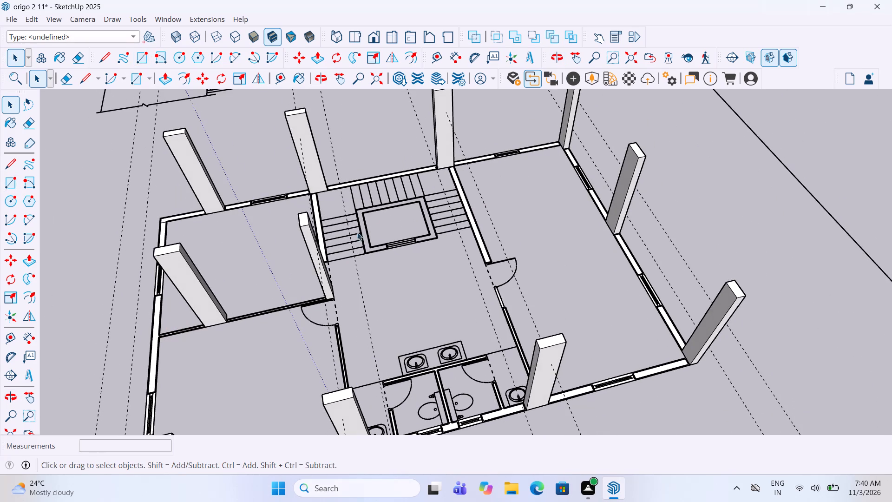
{"action": "scroll", "coordinate": [377, 194], "scroll_direction": "up", "scroll_amount": 7}
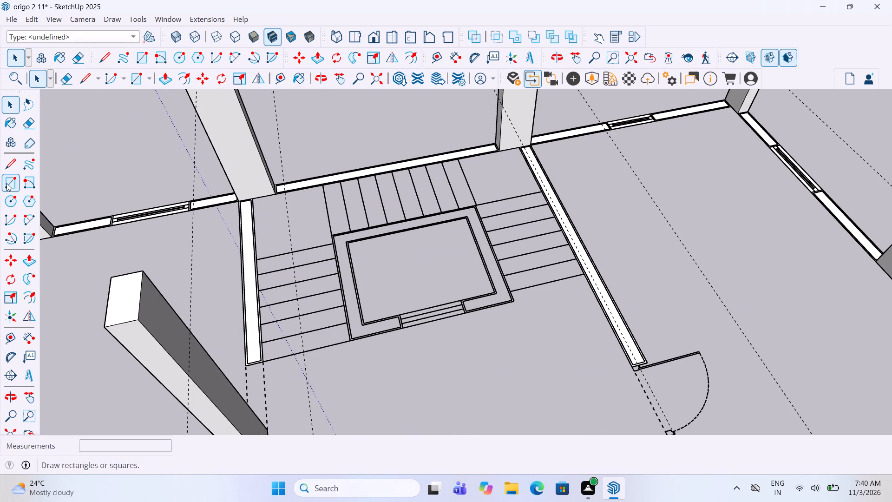
{"action": "left_click", "coordinate": [7, 183]}
{"action": "scroll", "coordinate": [459, 335], "scroll_direction": "up", "scroll_amount": 3}
{"action": "scroll", "coordinate": [326, 323], "scroll_direction": "up", "scroll_amount": 5}
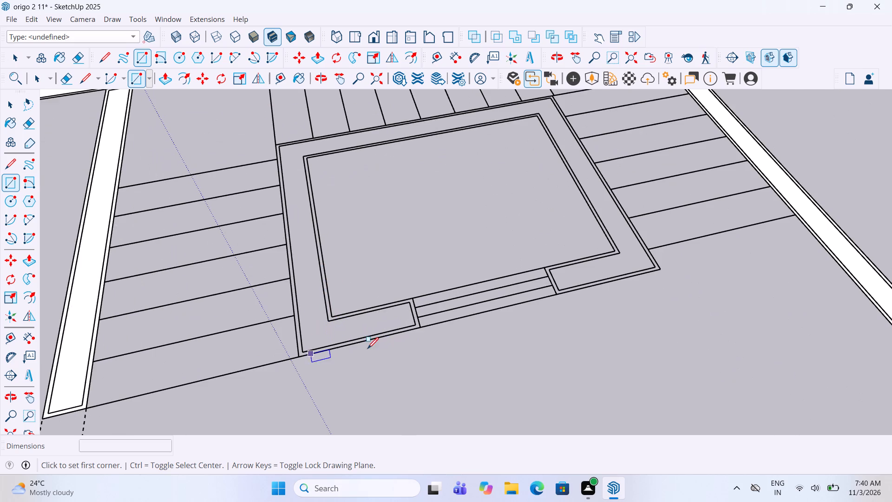
{"action": "left_click", "coordinate": [417, 297]}
{"action": "left_click", "coordinate": [298, 358]}
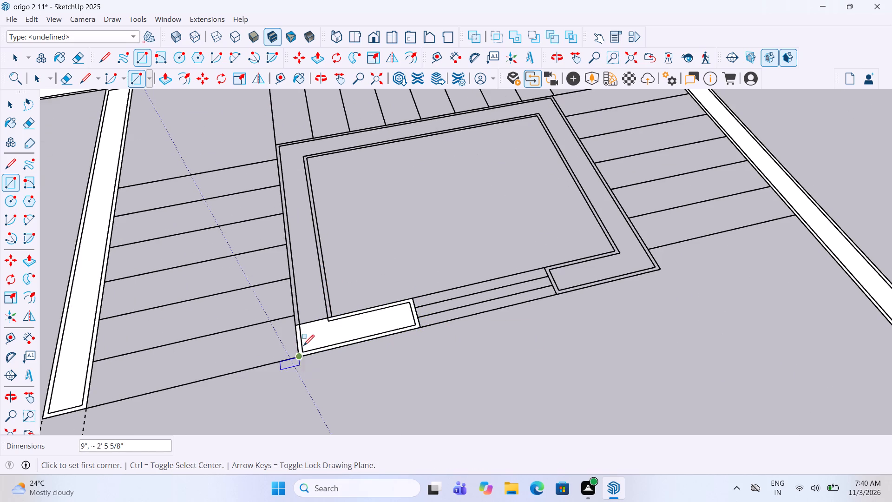
{"action": "left_click", "coordinate": [294, 324]}
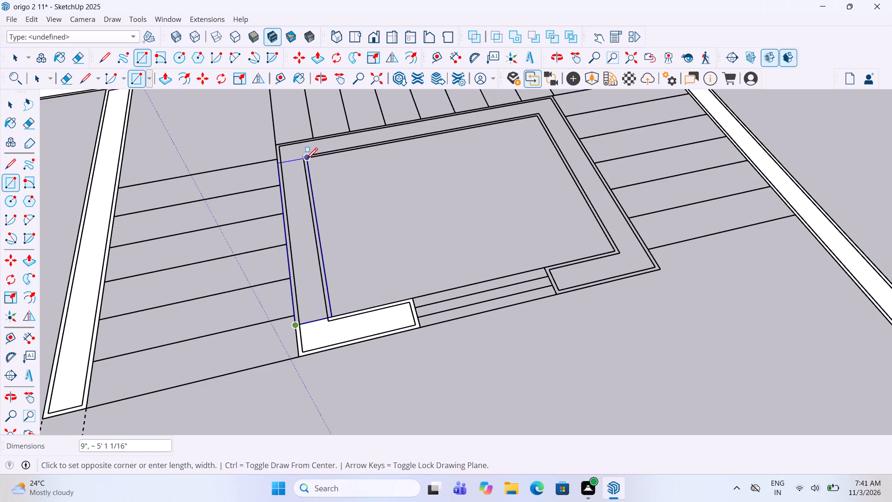
{"action": "left_click", "coordinate": [307, 160]}
Draw 9"-wide rectangles over the shaft's other front wall stub (about 2' 5 5/8") and adjoining side wall (about 5' 10 1/16") facing the large room.
{"action": "scroll", "coordinate": [322, 247], "scroll_direction": "down", "scroll_amount": 3}
{"action": "middle_click_drag", "start_coordinate": [482, 246], "coordinate": [436, 303]}
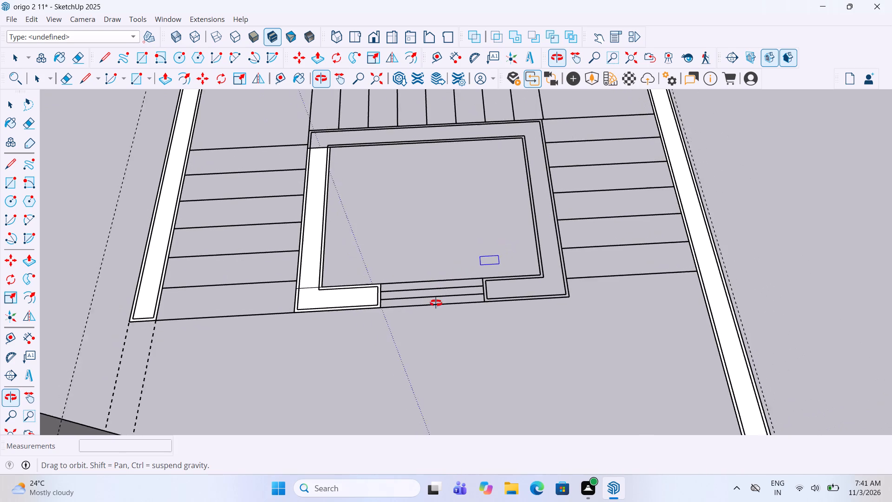
{"action": "middle_click_drag", "start_coordinate": [436, 303], "coordinate": [435, 305]}
{"action": "scroll", "coordinate": [566, 291], "scroll_direction": "up", "scroll_amount": 8}
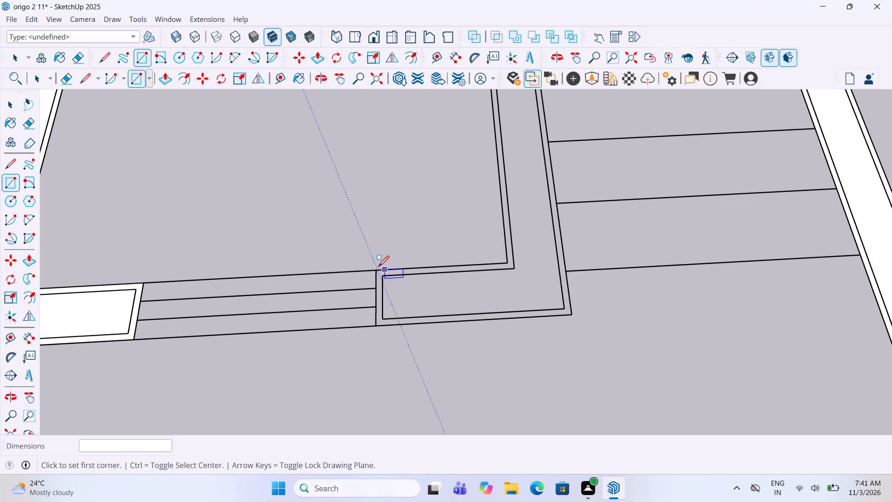
{"action": "left_click", "coordinate": [376, 267]}
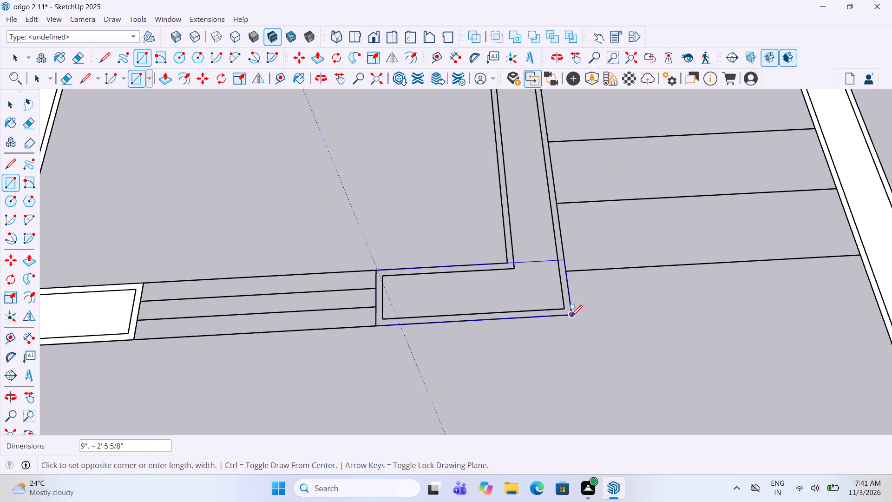
{"action": "left_click", "coordinate": [571, 317]}
{"action": "left_click", "coordinate": [508, 261]}
{"action": "scroll", "coordinate": [498, 337], "scroll_direction": "down", "scroll_amount": 3}
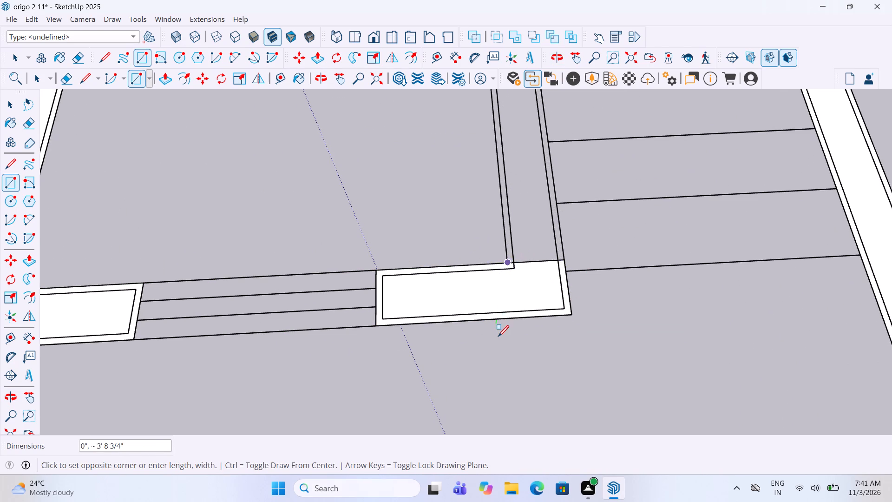
{"action": "scroll", "coordinate": [498, 337], "scroll_direction": "down", "scroll_amount": 11}
{"action": "scroll", "coordinate": [502, 192], "scroll_direction": "up", "scroll_amount": 5}
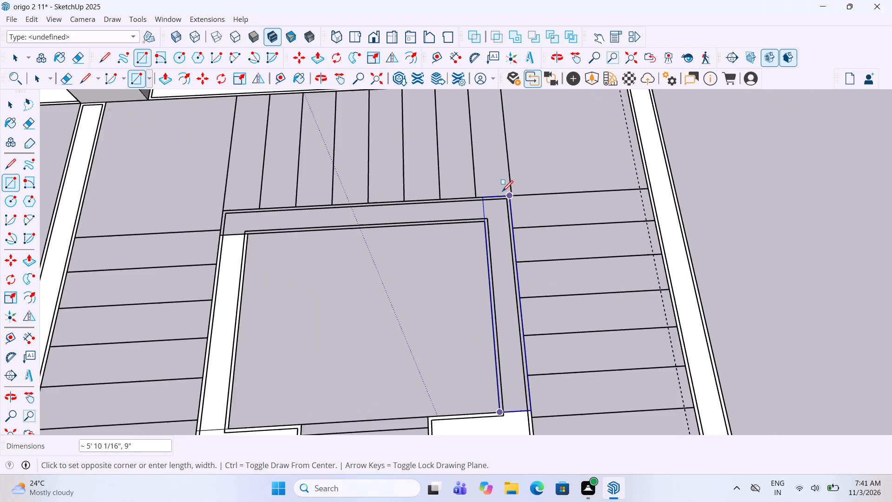
{"action": "scroll", "coordinate": [502, 192], "scroll_direction": "up", "scroll_amount": 9}
{"action": "left_click", "coordinate": [519, 204]}
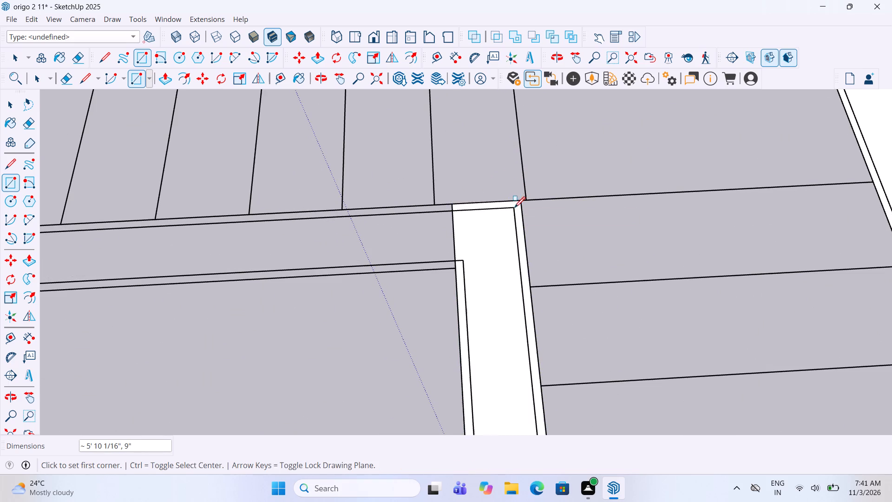
Draw a rectangle about 7' 2 1/4" by 9" over the shaft's rear wall, joining the two side wall faces.
{"action": "left_click", "coordinate": [450, 205]}
{"action": "scroll", "coordinate": [629, 234], "scroll_direction": "down", "scroll_amount": 9}
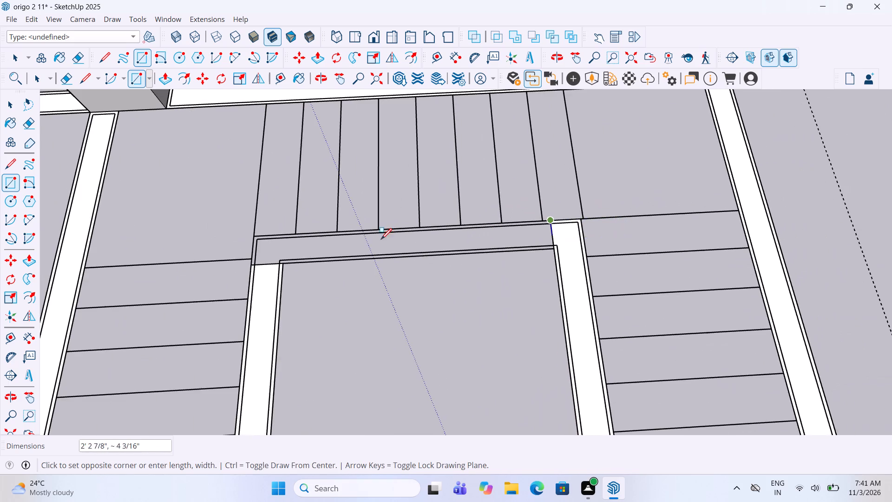
{"action": "scroll", "coordinate": [265, 256], "scroll_direction": "up", "scroll_amount": 8}
{"action": "left_click", "coordinate": [246, 269]}
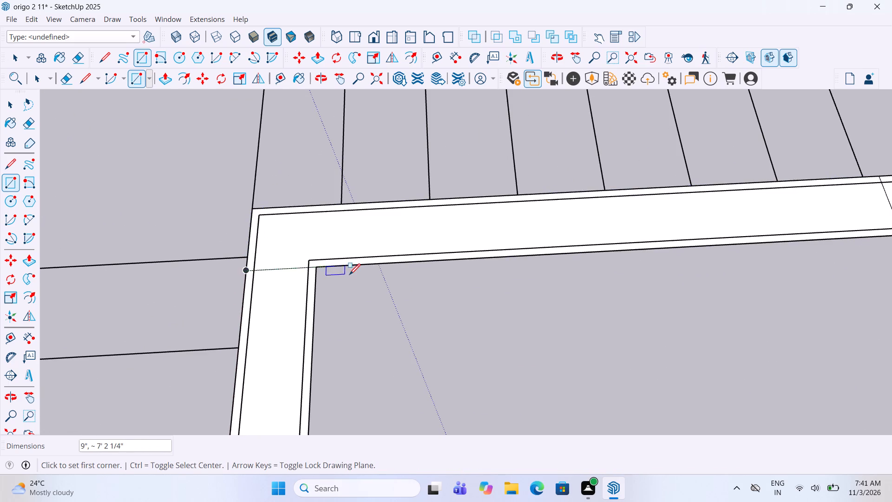
Delete the dividing lines across the shaft wall at its two rear corners.
{"action": "scroll", "coordinate": [349, 276], "scroll_direction": "down", "scroll_amount": 3}
{"action": "key", "text": "space"}
{"action": "left_click", "coordinate": [308, 269]}
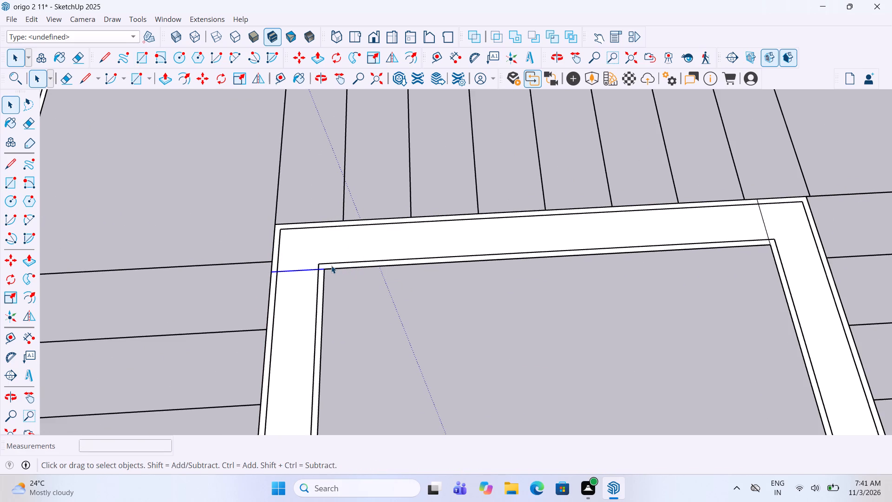
{"action": "key", "text": "Delete"}
{"action": "scroll", "coordinate": [337, 234], "scroll_direction": "down", "scroll_amount": 5}
{"action": "scroll", "coordinate": [610, 240], "scroll_direction": "up", "scroll_amount": 5}
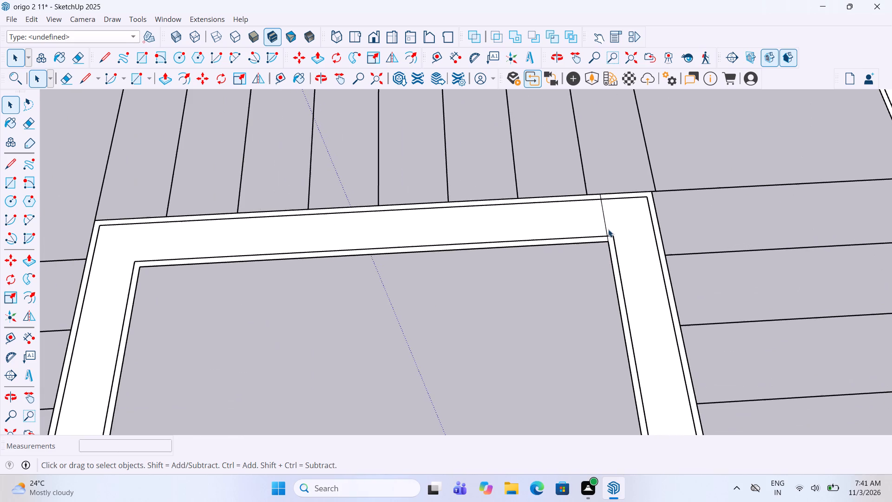
{"action": "left_click", "coordinate": [603, 220]}
{"action": "key", "text": "Delete"}
{"action": "left_click", "coordinate": [603, 220]}
Delete the dividing lines across the shaft wall at its two front corners, merging the whole wall into one face.
{"action": "scroll", "coordinate": [591, 207], "scroll_direction": "down", "scroll_amount": 5}
{"action": "scroll", "coordinate": [538, 200], "scroll_direction": "down", "scroll_amount": 5}
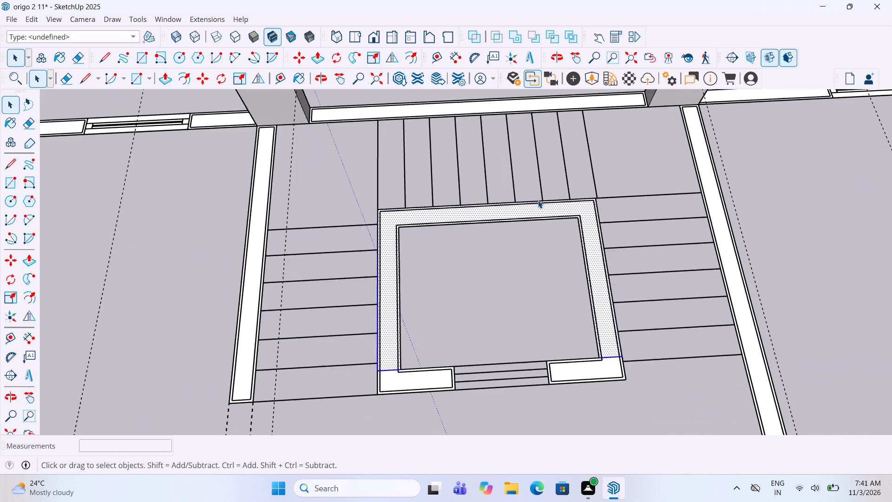
{"action": "scroll", "coordinate": [463, 368], "scroll_direction": "up", "scroll_amount": 3}
{"action": "left_click", "coordinate": [359, 370]}
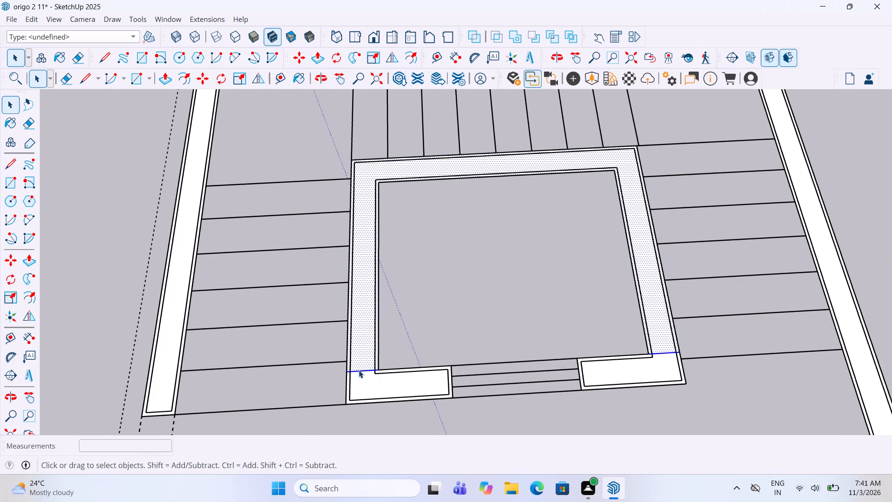
{"action": "key", "text": "Delete"}
{"action": "left_click", "coordinate": [659, 355]}
{"action": "key", "text": "Delete"}
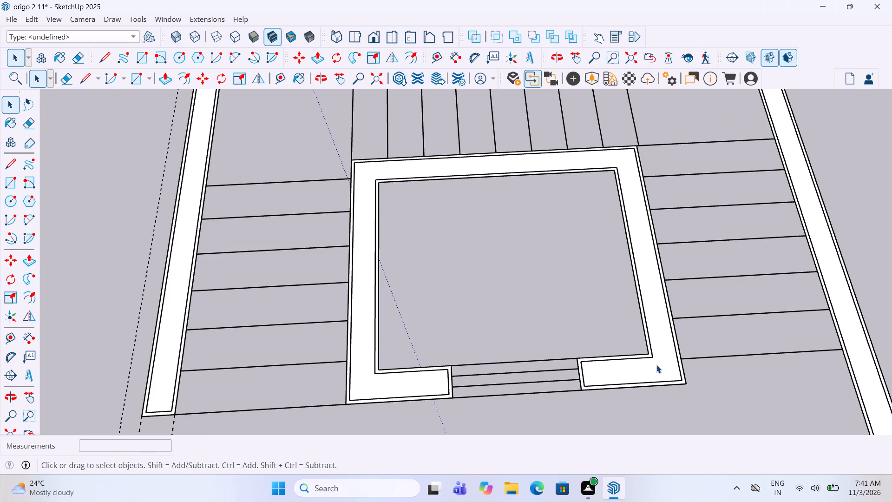
Make the merged shaft wall face a group.
{"action": "left_click", "coordinate": [638, 396]}
{"action": "left_click", "coordinate": [637, 370]}
{"action": "right_click", "coordinate": [637, 370]}
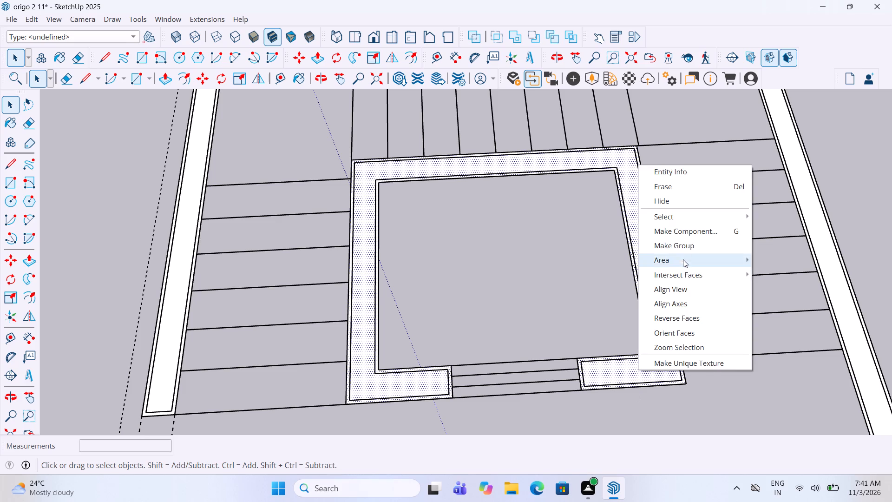
{"action": "left_click", "coordinate": [684, 250]}
{"action": "scroll", "coordinate": [597, 378], "scroll_direction": "down", "scroll_amount": 4}
{"action": "left_click", "coordinate": [601, 422]}
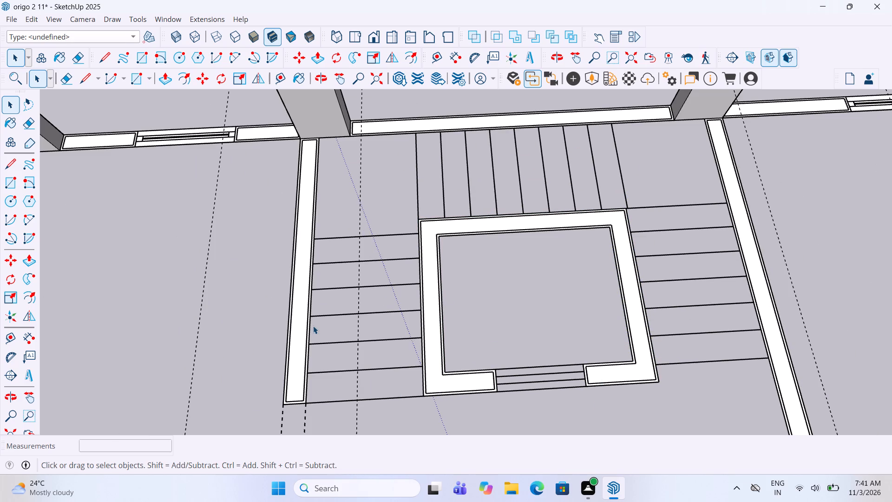
Make separate groups of the wall face between the staircase and smaller room and the outer wall face behind the staircase.
{"action": "left_click", "coordinate": [295, 310]}
{"action": "right_click", "coordinate": [295, 310]}
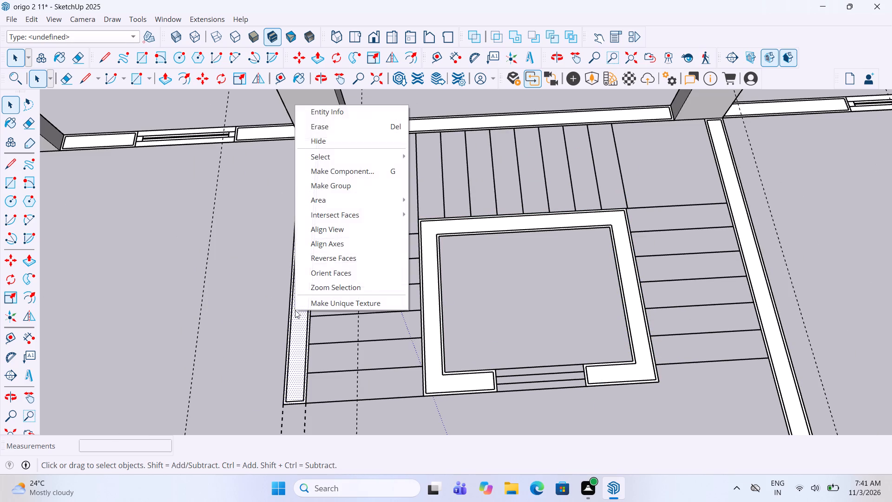
{"action": "left_click", "coordinate": [353, 185]}
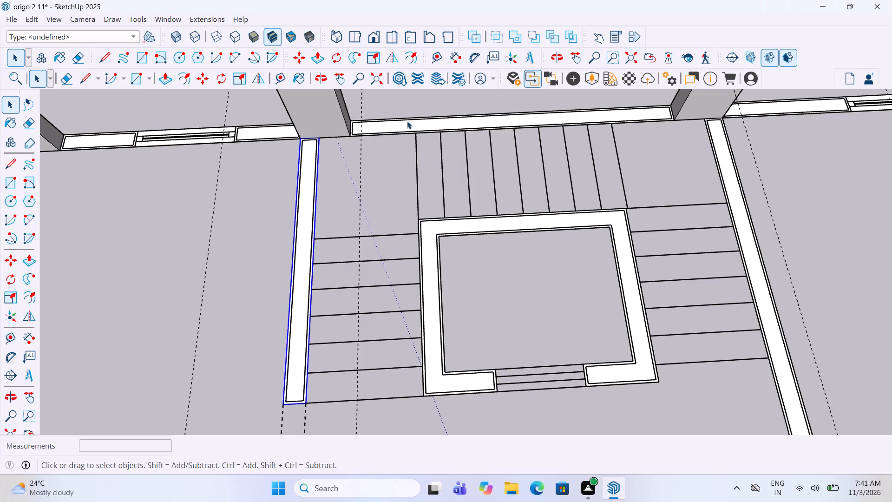
{"action": "left_click", "coordinate": [407, 123]}
{"action": "right_click", "coordinate": [407, 123]}
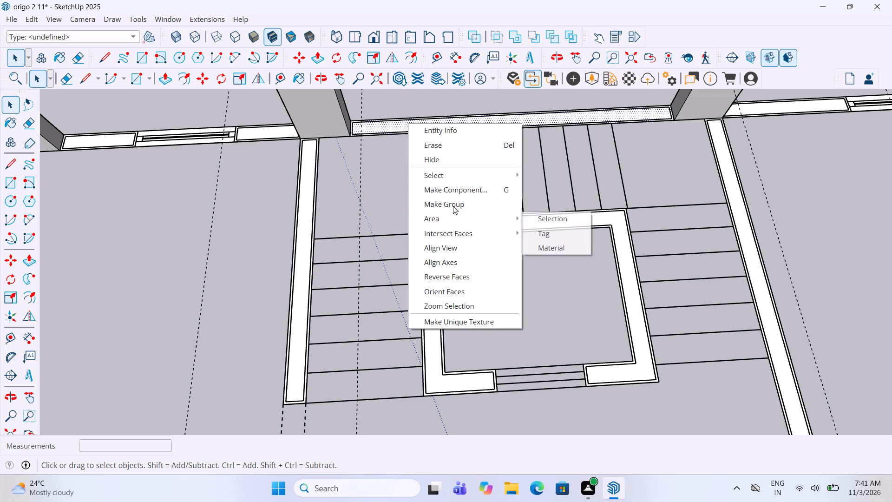
{"action": "left_click", "coordinate": [454, 203]}
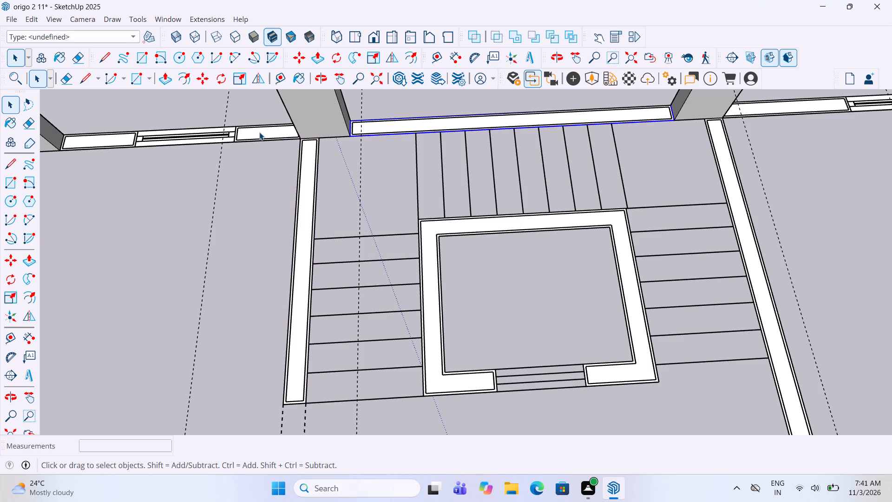
Make separate groups of the two outer wall faces on either side of the window in the smaller room beside the staircase.
{"action": "left_click", "coordinate": [259, 132]}
{"action": "right_click", "coordinate": [259, 132]}
{"action": "left_click", "coordinate": [293, 210]}
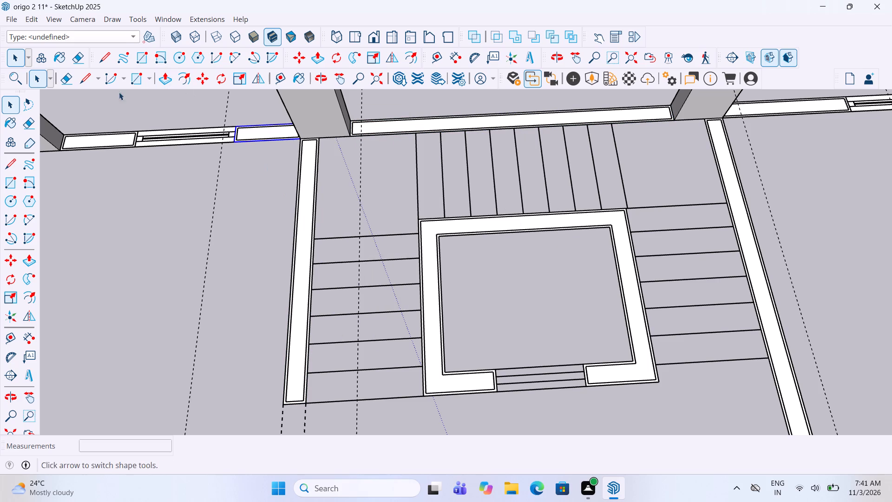
{"action": "left_click", "coordinate": [99, 143]}
{"action": "right_click", "coordinate": [99, 143]}
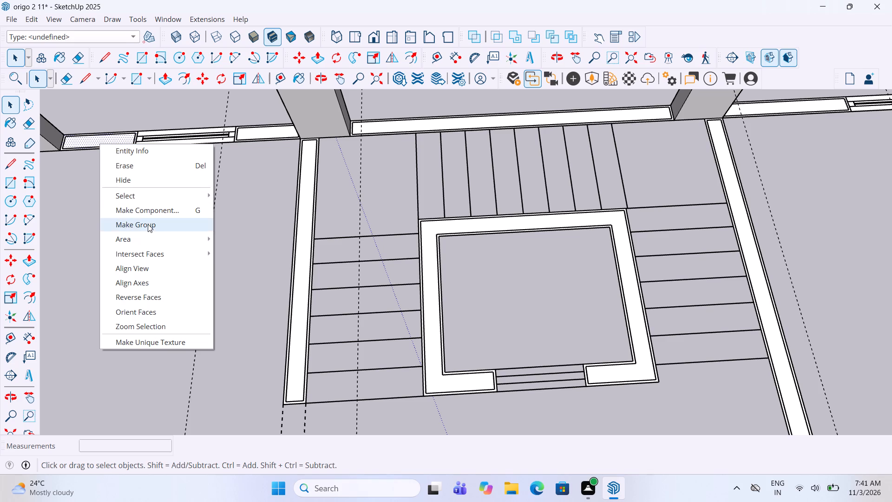
{"action": "left_click", "coordinate": [148, 224]}
{"action": "scroll", "coordinate": [390, 250], "scroll_direction": "down", "scroll_amount": 6}
{"action": "scroll", "coordinate": [269, 151], "scroll_direction": "up", "scroll_amount": 8}
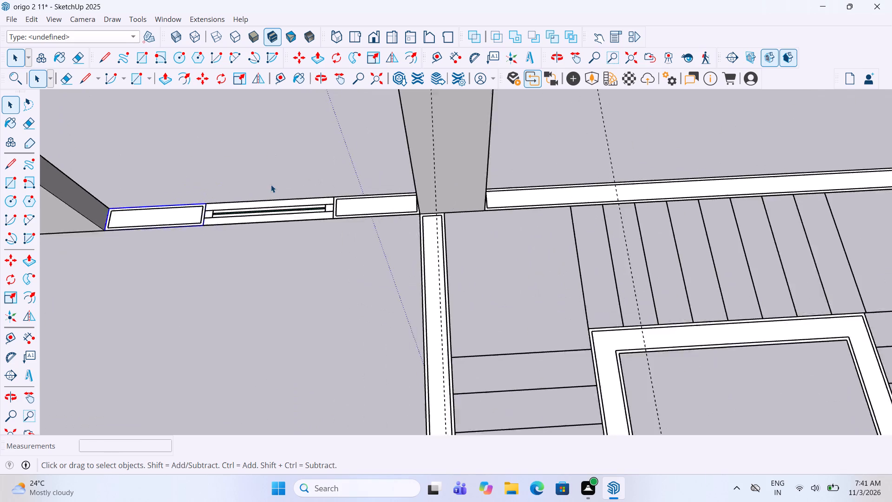
Make a group of the window face in the outer wall of the smaller room beside the staircase.
{"action": "scroll", "coordinate": [271, 185], "scroll_direction": "up", "scroll_amount": 2}
{"action": "left_click", "coordinate": [279, 204]}
{"action": "left_click", "coordinate": [282, 208]}
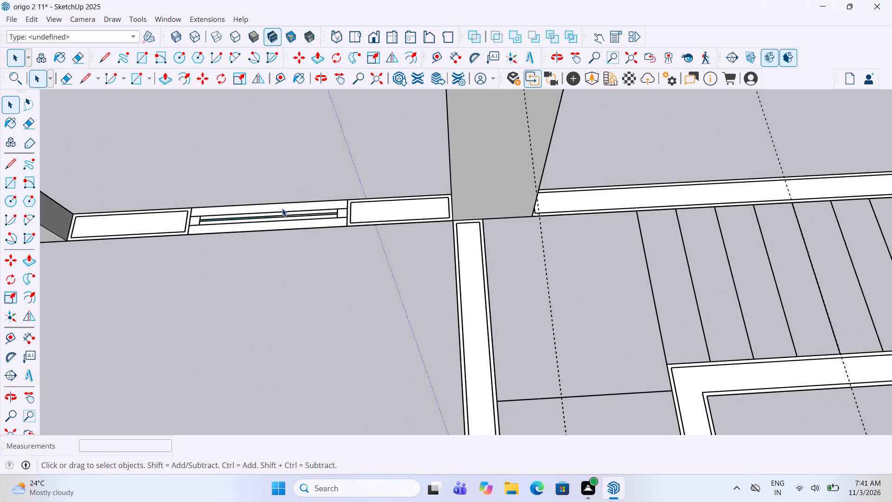
{"action": "right_click", "coordinate": [282, 208]}
{"action": "left_click", "coordinate": [339, 293]}
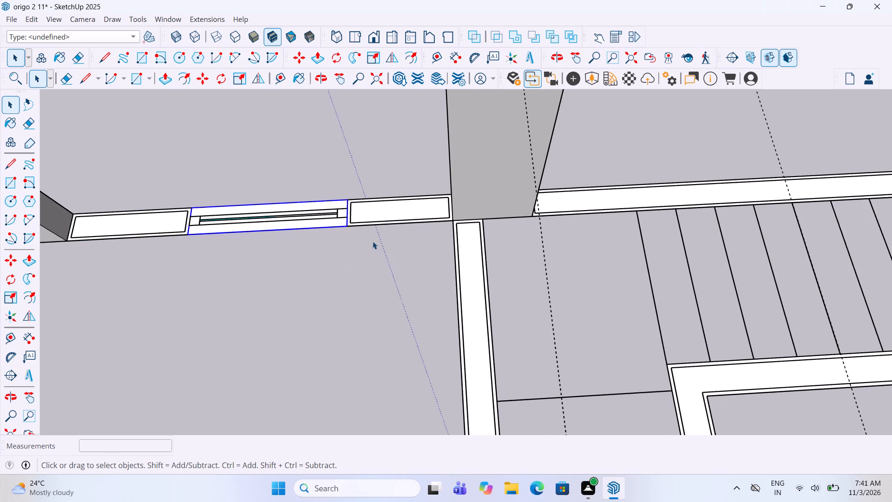
Make separate groups of the two outer wall faces meeting at that room's corner, beyond the column and along the side wall.
{"action": "scroll", "coordinate": [374, 241], "scroll_direction": "down", "scroll_amount": 7}
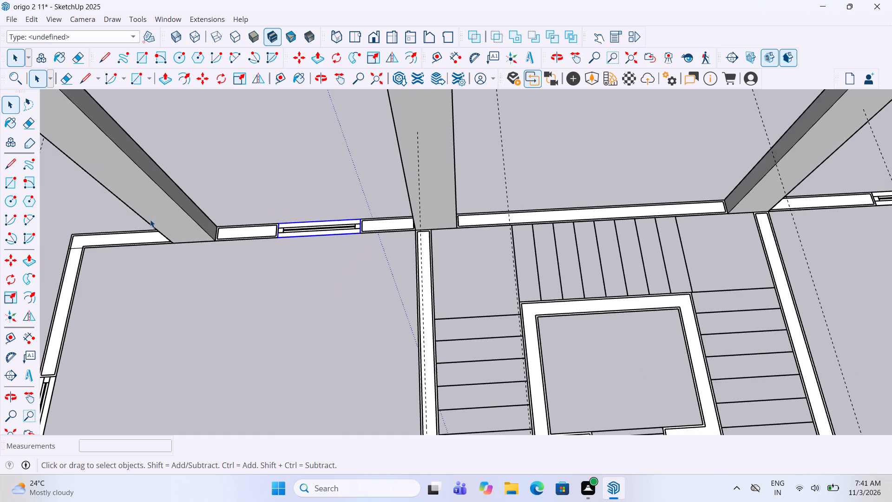
{"action": "left_click", "coordinate": [223, 233]}
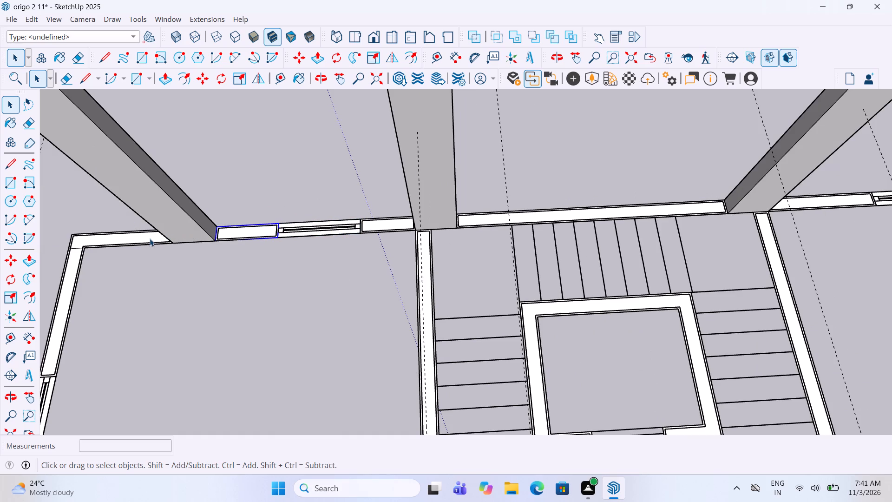
{"action": "left_click", "coordinate": [146, 238]}
{"action": "right_click", "coordinate": [146, 238]}
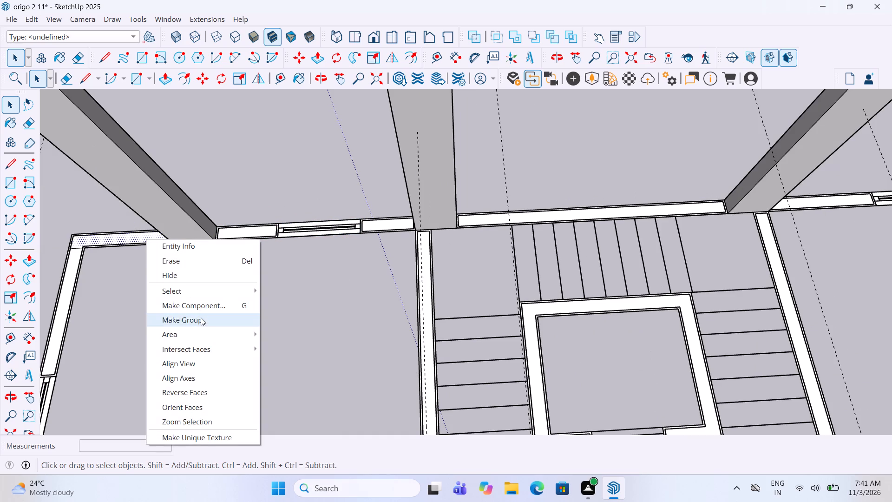
{"action": "left_click", "coordinate": [201, 317]}
{"action": "left_click", "coordinate": [62, 318]}
{"action": "right_click", "coordinate": [62, 318]}
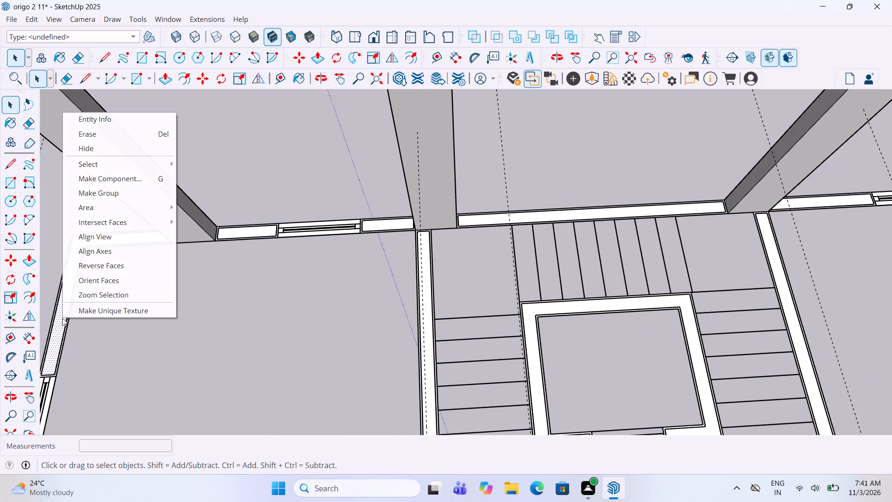
{"action": "left_click", "coordinate": [140, 195]}
Make separate groups of the room's side window face and the long side wall face running past the cross partition.
{"action": "scroll", "coordinate": [379, 241], "scroll_direction": "down", "scroll_amount": 7}
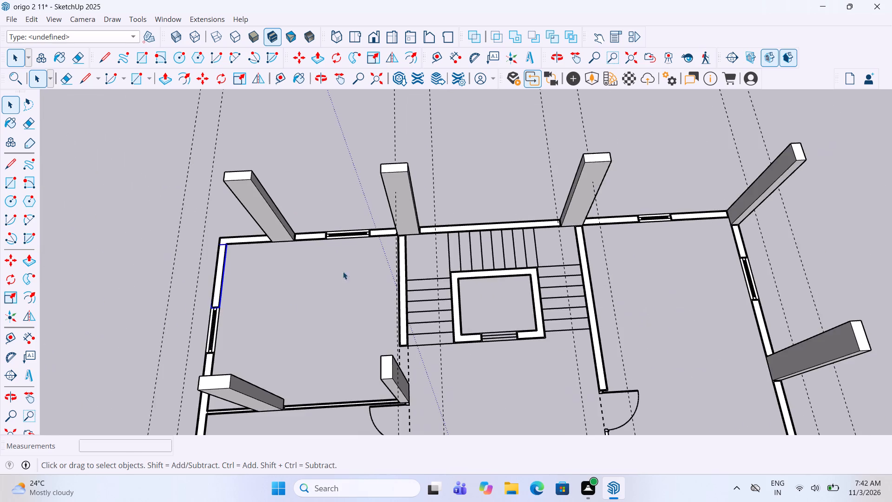
{"action": "scroll", "coordinate": [222, 350], "scroll_direction": "up", "scroll_amount": 12}
{"action": "left_click", "coordinate": [216, 330]}
{"action": "right_click", "coordinate": [216, 330]}
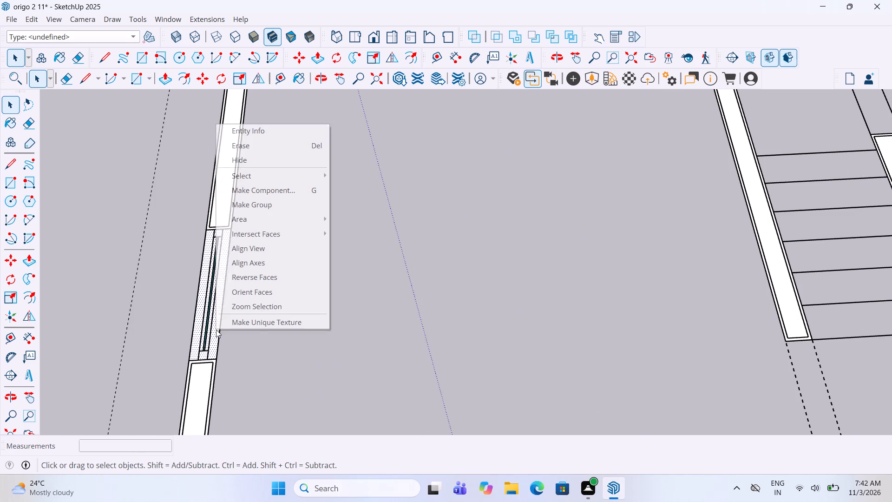
{"action": "left_click", "coordinate": [277, 203]}
{"action": "left_click", "coordinate": [194, 391]}
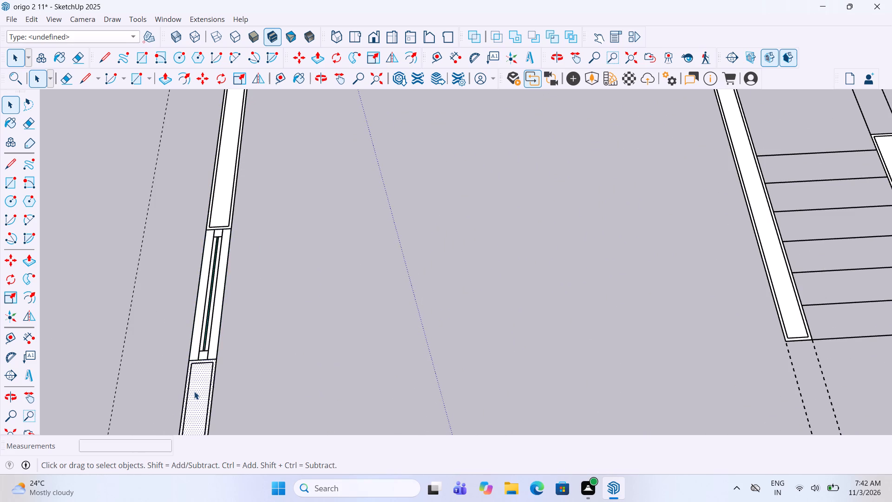
{"action": "right_click", "coordinate": [194, 391]}
{"action": "left_click", "coordinate": [244, 266]}
Make a group of the side wall's second window face, in the room beyond the cross partition.
{"action": "scroll", "coordinate": [371, 241], "scroll_direction": "down", "scroll_amount": 3}
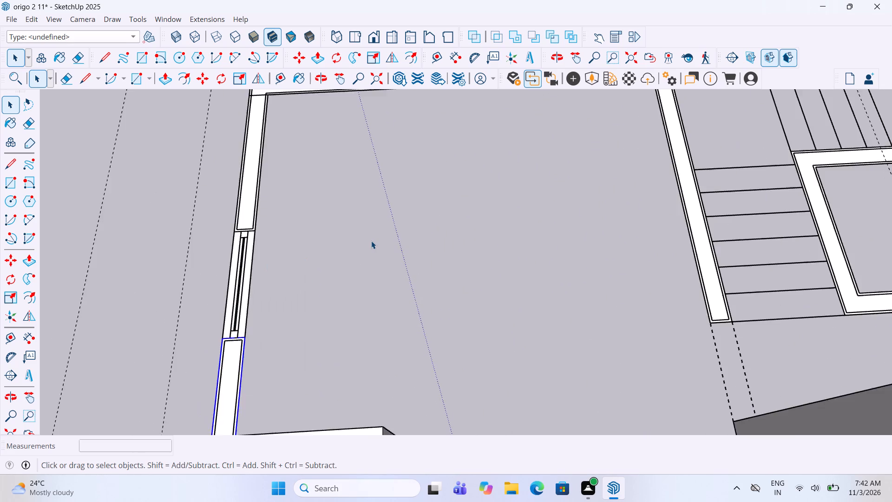
{"action": "scroll", "coordinate": [371, 238], "scroll_direction": "down", "scroll_amount": 9}
{"action": "scroll", "coordinate": [321, 394], "scroll_direction": "up", "scroll_amount": 12}
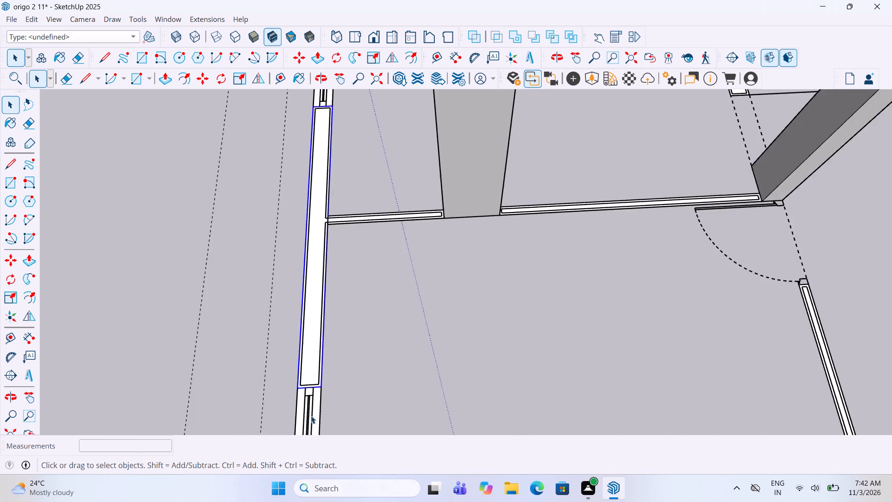
{"action": "scroll", "coordinate": [311, 416], "scroll_direction": "up", "scroll_amount": 3}
{"action": "left_click", "coordinate": [322, 390]}
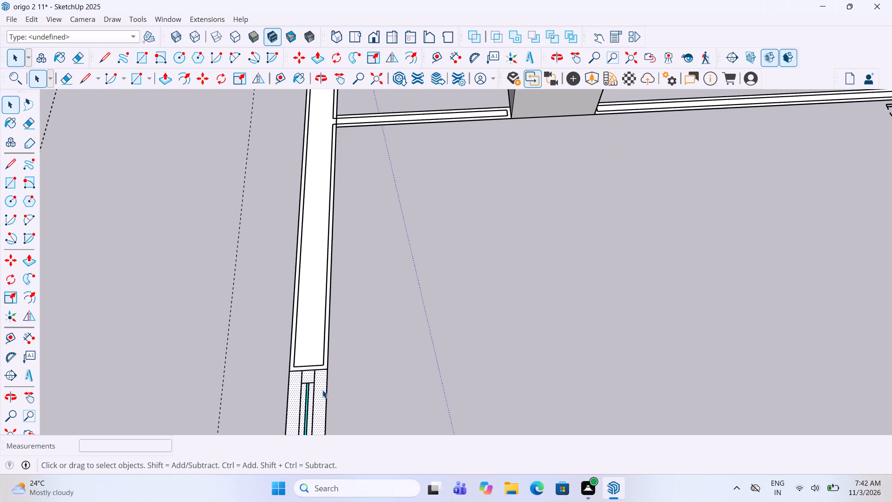
{"action": "right_click", "coordinate": [322, 390]}
{"action": "left_click", "coordinate": [350, 261]}
Make separate groups of the side wall face after the second window and the adjoining front wall face at the corner.
{"action": "scroll", "coordinate": [336, 292], "scroll_direction": "down", "scroll_amount": 9}
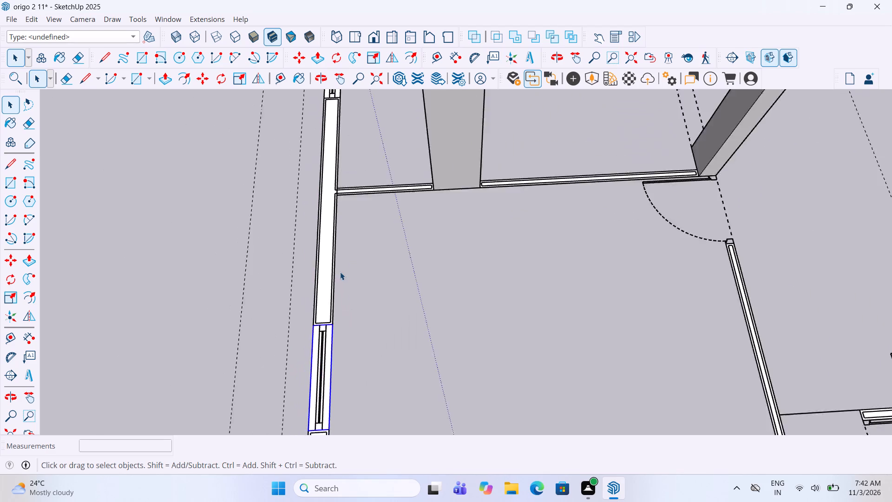
{"action": "scroll", "coordinate": [339, 271], "scroll_direction": "down", "scroll_amount": 6}
{"action": "scroll", "coordinate": [329, 393], "scroll_direction": "up", "scroll_amount": 10}
{"action": "left_click", "coordinate": [325, 383]}
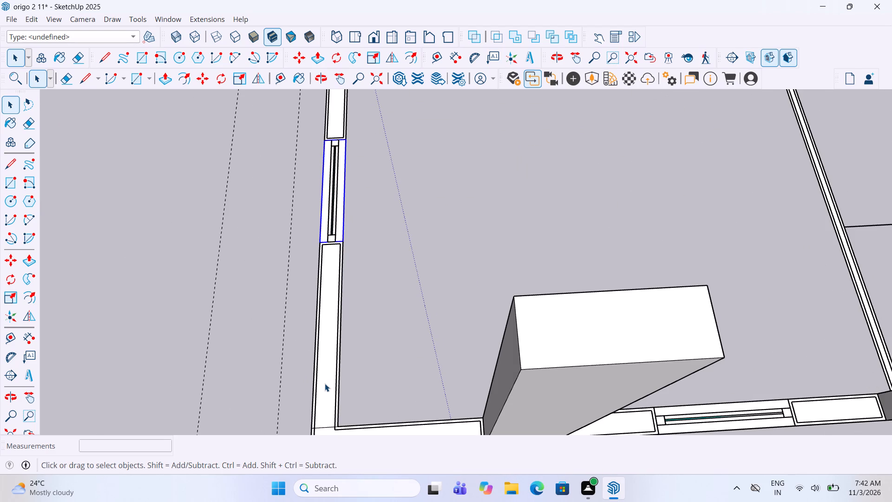
{"action": "right_click", "coordinate": [325, 383]}
{"action": "left_click", "coordinate": [364, 262]}
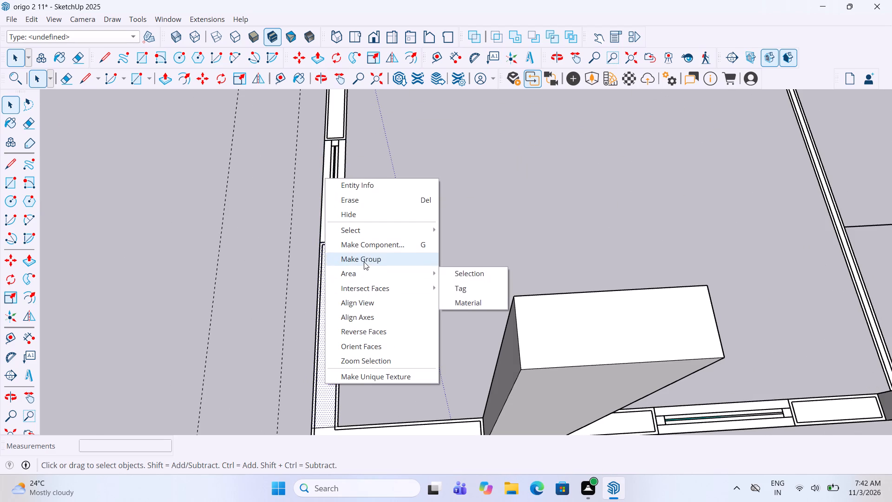
{"action": "scroll", "coordinate": [364, 263], "scroll_direction": "down", "scroll_amount": 2}
{"action": "scroll", "coordinate": [349, 406], "scroll_direction": "up", "scroll_amount": 2}
{"action": "left_click", "coordinate": [349, 406]}
{"action": "right_click", "coordinate": [349, 406]}
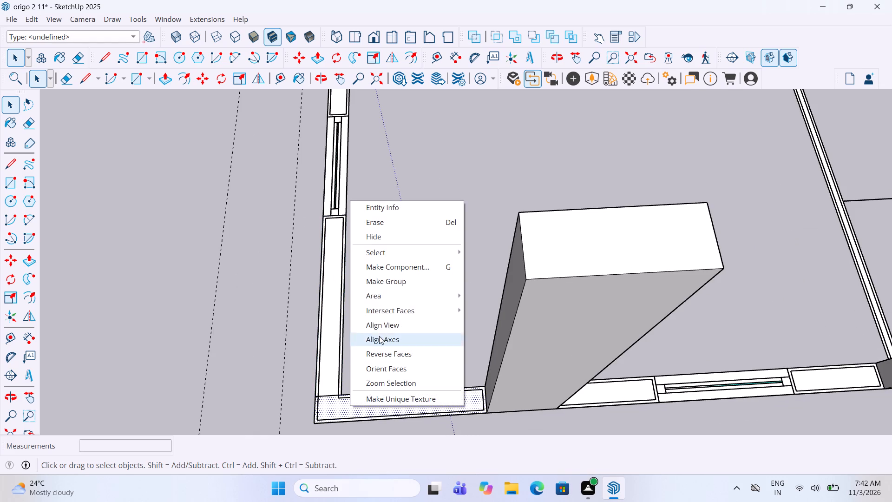
{"action": "left_click", "coordinate": [393, 280]}
Make separate groups of the front wall face next to the corner-side column and the adjoining front window face.
{"action": "scroll", "coordinate": [292, 343], "scroll_direction": "down", "scroll_amount": 7}
{"action": "scroll", "coordinate": [404, 371], "scroll_direction": "up", "scroll_amount": 3}
{"action": "scroll", "coordinate": [478, 371], "scroll_direction": "up", "scroll_amount": 4}
{"action": "left_click", "coordinate": [468, 371]}
{"action": "right_click", "coordinate": [468, 371]}
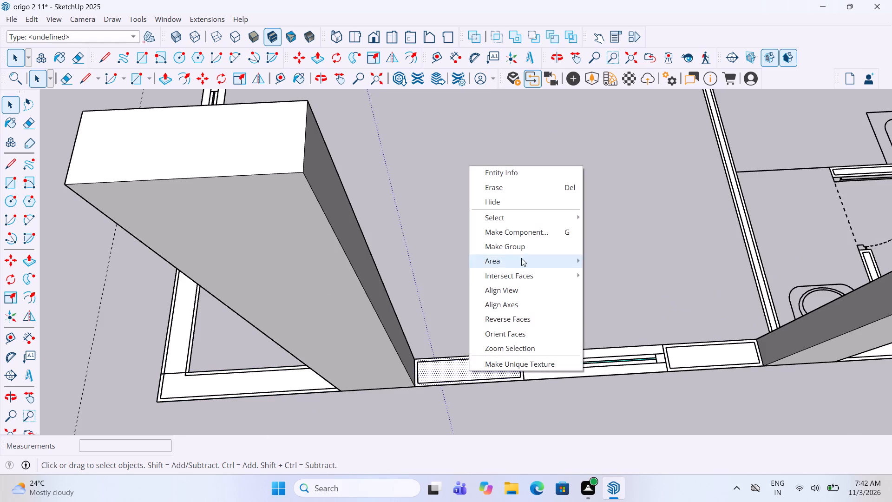
{"action": "left_click", "coordinate": [522, 252]}
{"action": "scroll", "coordinate": [335, 377], "scroll_direction": "down", "scroll_amount": 3}
{"action": "scroll", "coordinate": [465, 401], "scroll_direction": "up", "scroll_amount": 3}
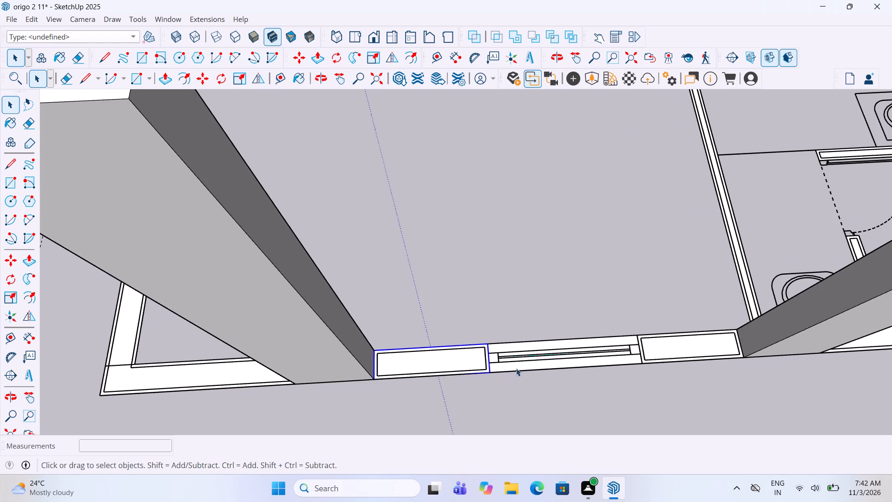
{"action": "left_click", "coordinate": [521, 364]}
{"action": "right_click", "coordinate": [521, 364]}
{"action": "left_click", "coordinate": [577, 235]}
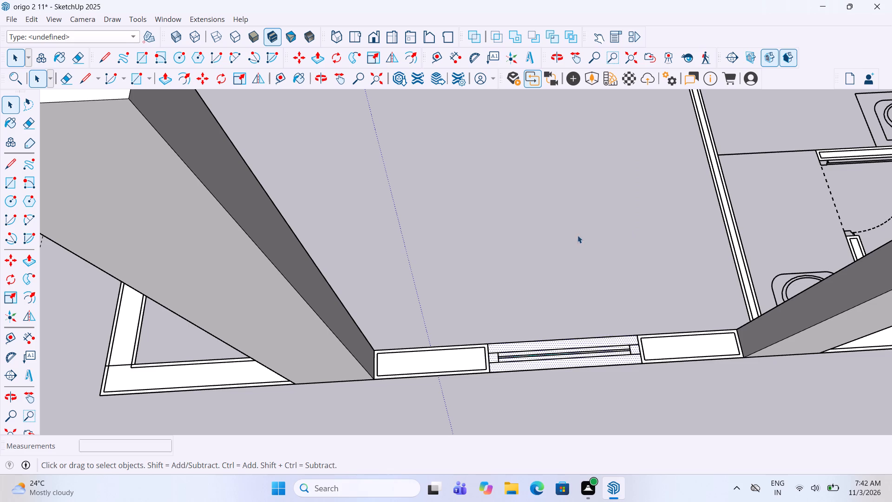
Make a group of the front wall face between that window and the column beside the toilets.
{"action": "scroll", "coordinate": [242, 343], "scroll_direction": "down", "scroll_amount": 6}
{"action": "scroll", "coordinate": [470, 349], "scroll_direction": "up", "scroll_amount": 3}
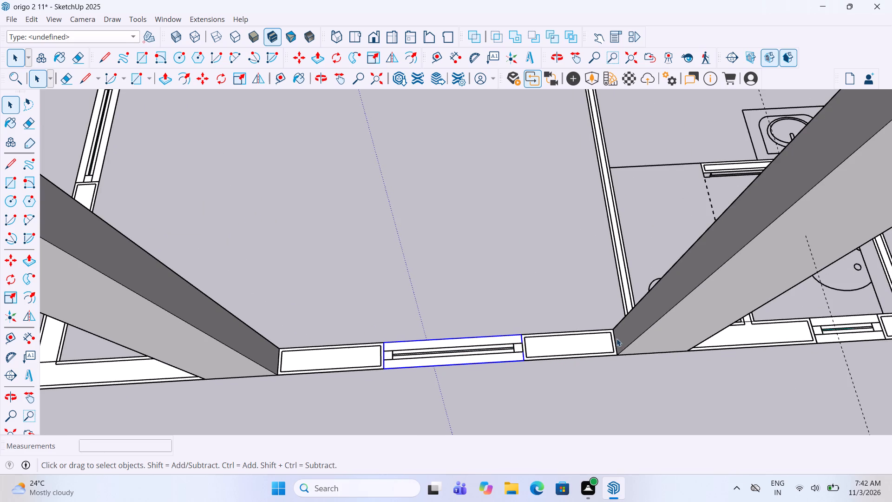
{"action": "left_click", "coordinate": [582, 344]}
{"action": "right_click", "coordinate": [582, 344]}
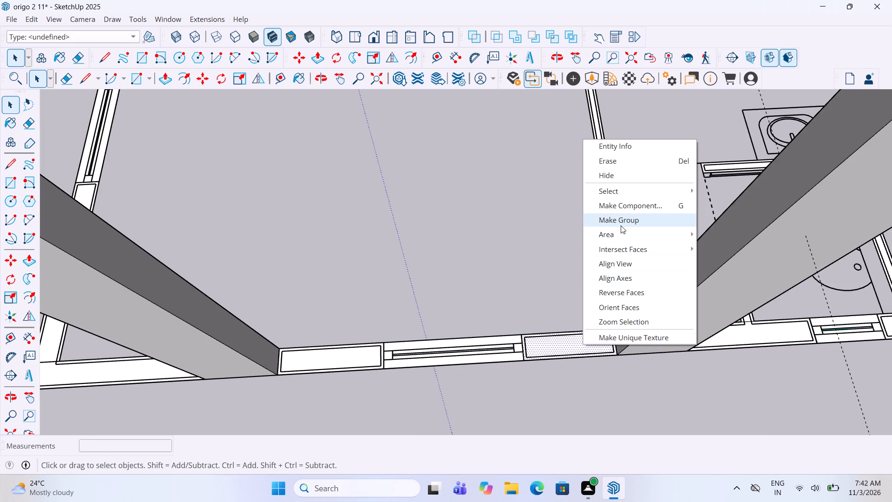
{"action": "left_click", "coordinate": [621, 225]}
Make separate groups of the first toilet's short partition face beside the washbasin and the outer wall face it meets.
{"action": "scroll", "coordinate": [352, 358], "scroll_direction": "down", "scroll_amount": 8}
{"action": "scroll", "coordinate": [605, 352], "scroll_direction": "up", "scroll_amount": 3}
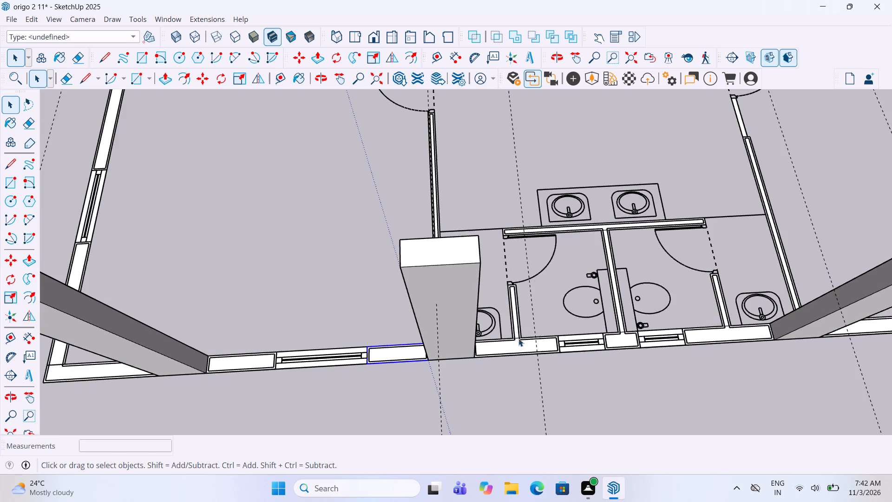
{"action": "scroll", "coordinate": [518, 338], "scroll_direction": "up", "scroll_amount": 4}
{"action": "scroll", "coordinate": [563, 346], "scroll_direction": "up", "scroll_amount": 4}
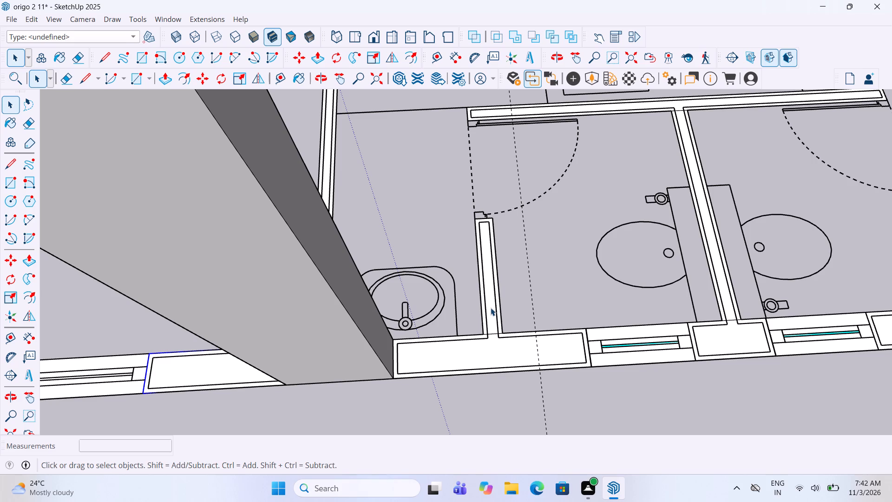
{"action": "left_click", "coordinate": [492, 307]}
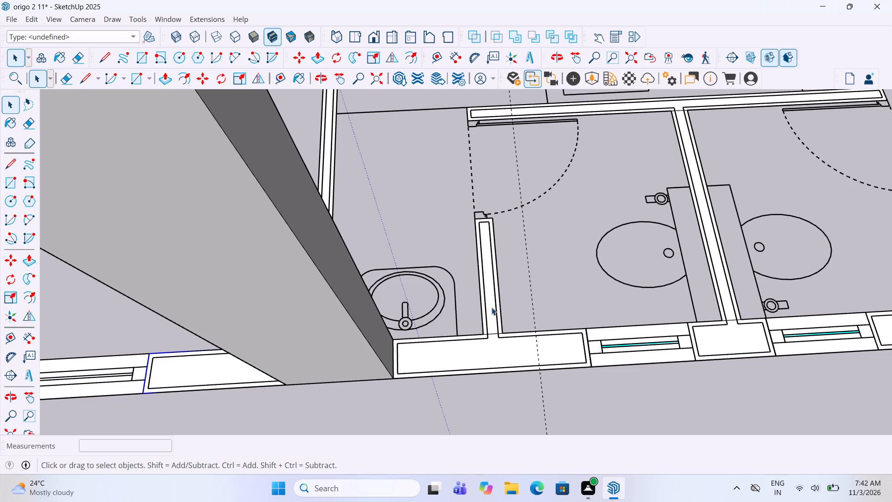
{"action": "right_click", "coordinate": [492, 307]}
{"action": "left_click", "coordinate": [531, 185]}
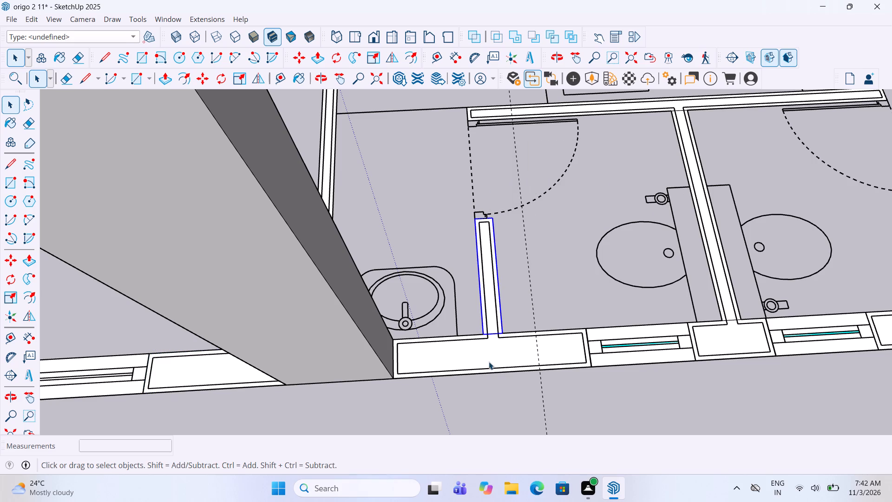
{"action": "left_click", "coordinate": [487, 353]}
{"action": "right_click", "coordinate": [487, 353]}
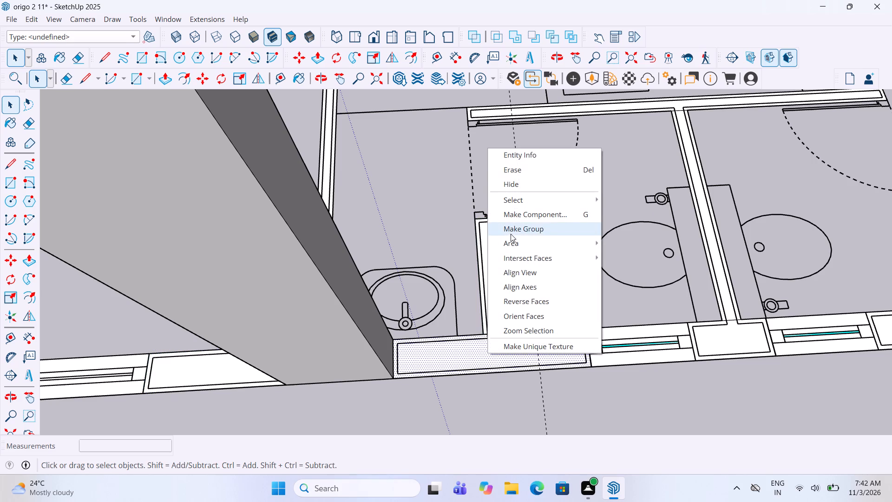
{"action": "left_click", "coordinate": [512, 231]}
Make separate groups of the first toilet's window face and the short outer wall face between the two toilet windows.
{"action": "scroll", "coordinate": [347, 307], "scroll_direction": "down", "scroll_amount": 8}
{"action": "scroll", "coordinate": [483, 295], "scroll_direction": "up", "scroll_amount": 3}
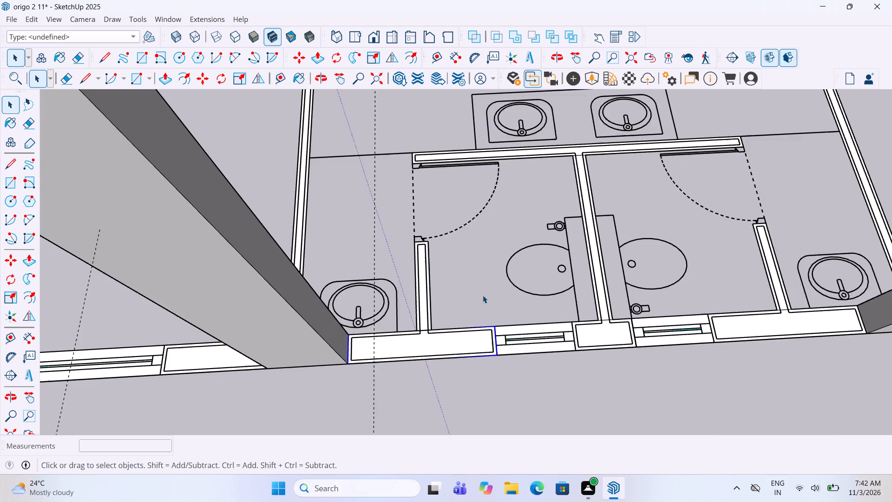
{"action": "scroll", "coordinate": [572, 319], "scroll_direction": "up", "scroll_amount": 3}
{"action": "left_click", "coordinate": [556, 329]}
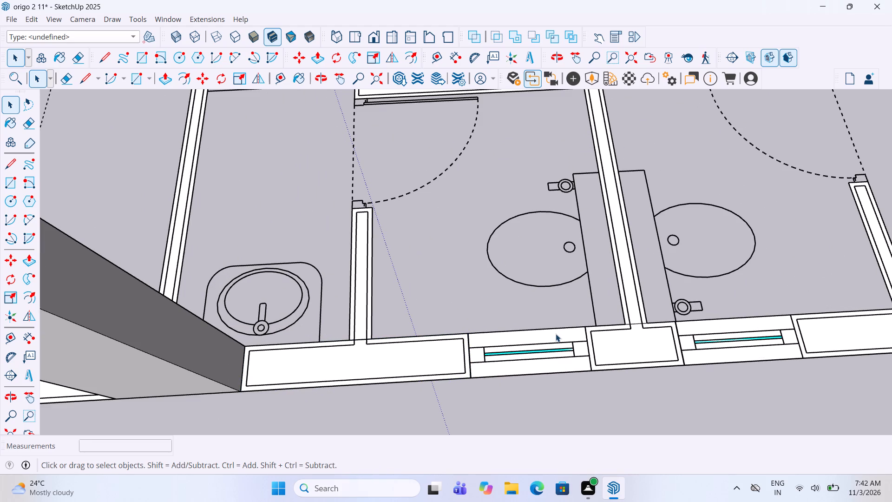
{"action": "left_click", "coordinate": [556, 334]}
{"action": "right_click", "coordinate": [556, 334]}
{"action": "left_click", "coordinate": [607, 203]}
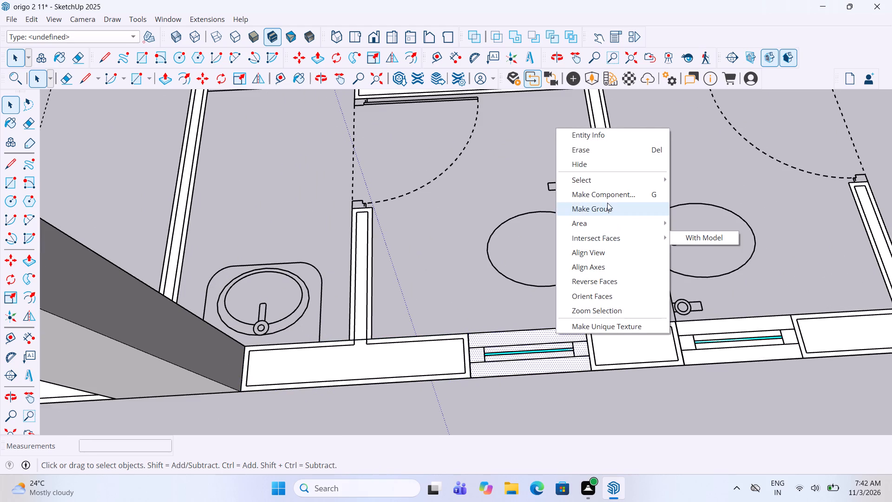
{"action": "left_click", "coordinate": [629, 345]}
{"action": "right_click", "coordinate": [629, 345]}
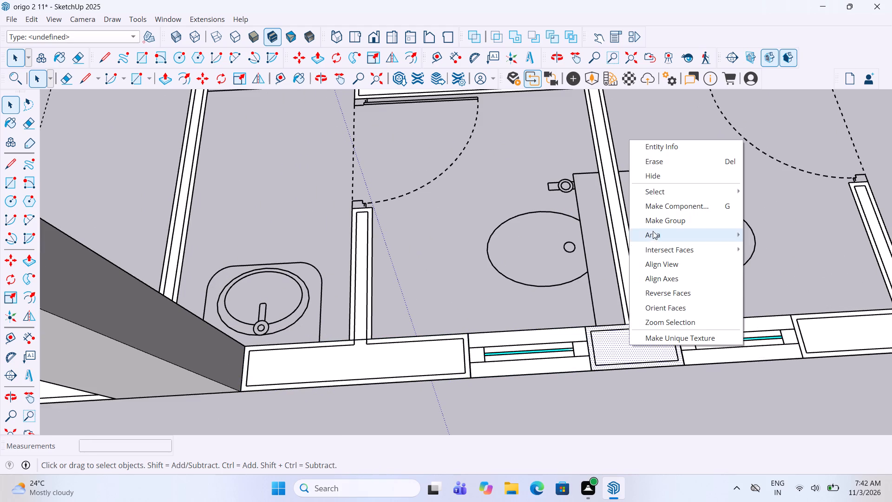
{"action": "left_click", "coordinate": [653, 220]}
Make a group of the partition wall face between the two toilets.
{"action": "scroll", "coordinate": [384, 334], "scroll_direction": "down", "scroll_amount": 8}
{"action": "scroll", "coordinate": [554, 338], "scroll_direction": "up", "scroll_amount": 4}
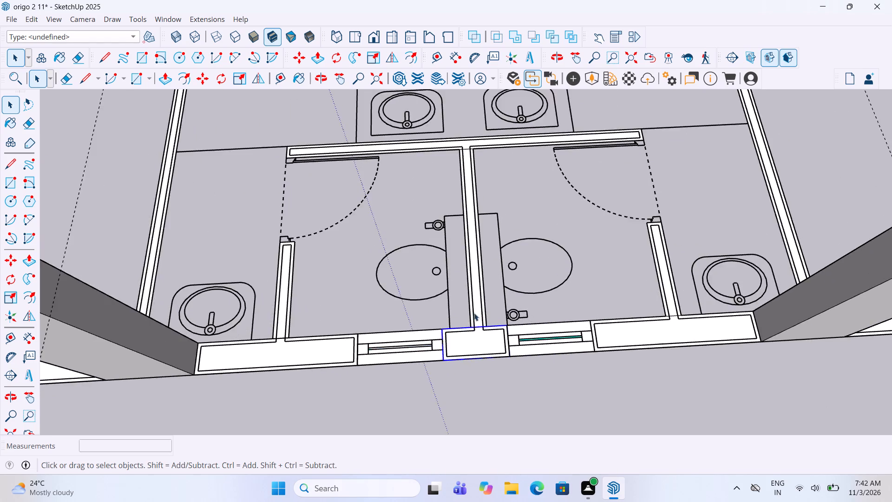
{"action": "scroll", "coordinate": [470, 311], "scroll_direction": "up", "scroll_amount": 5}
{"action": "left_click", "coordinate": [480, 320]}
{"action": "right_click", "coordinate": [480, 320]}
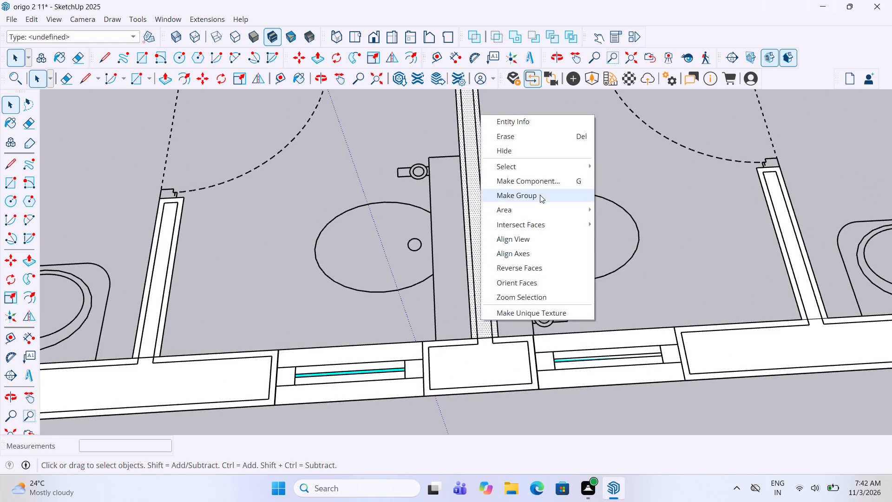
{"action": "left_click", "coordinate": [540, 195]}
Make separate groups of the second toilet's window face and the outer wall face between it and the next column.
{"action": "left_click", "coordinate": [596, 375]}
{"action": "right_click", "coordinate": [596, 375]}
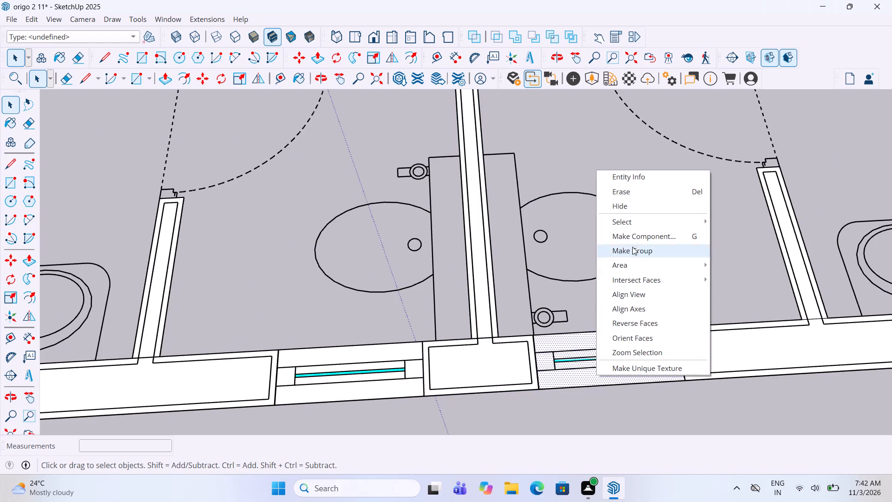
{"action": "left_click", "coordinate": [642, 249]}
{"action": "scroll", "coordinate": [312, 365], "scroll_direction": "down", "scroll_amount": 3}
{"action": "scroll", "coordinate": [565, 364], "scroll_direction": "up", "scroll_amount": 2}
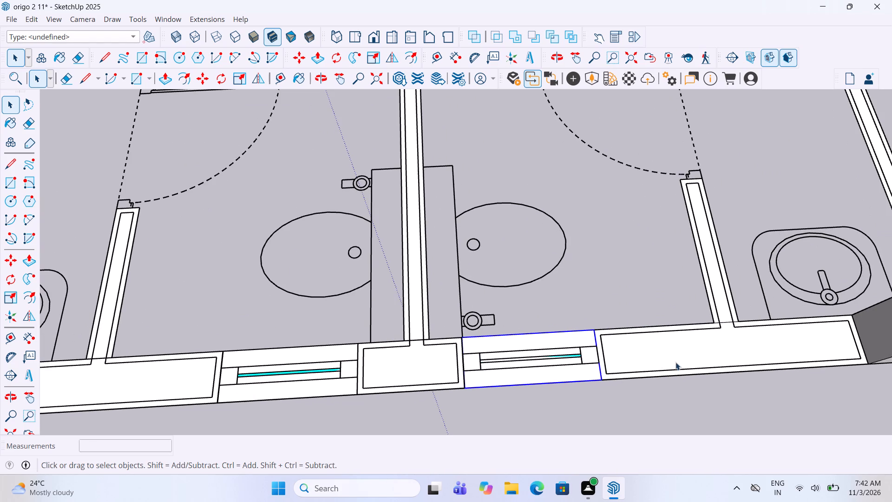
{"action": "left_click", "coordinate": [689, 358]}
{"action": "right_click", "coordinate": [689, 358]}
{"action": "left_click", "coordinate": [718, 236]}
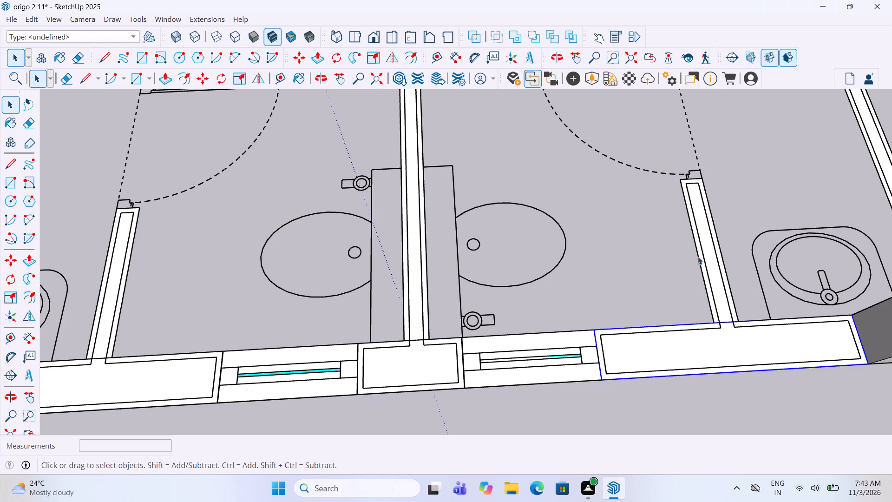
Make a group of the second toilet's short partition face beside the washbasin.
{"action": "scroll", "coordinate": [301, 378], "scroll_direction": "down", "scroll_amount": 11}
{"action": "scroll", "coordinate": [507, 344], "scroll_direction": "up", "scroll_amount": 4}
{"action": "scroll", "coordinate": [407, 352], "scroll_direction": "up", "scroll_amount": 4}
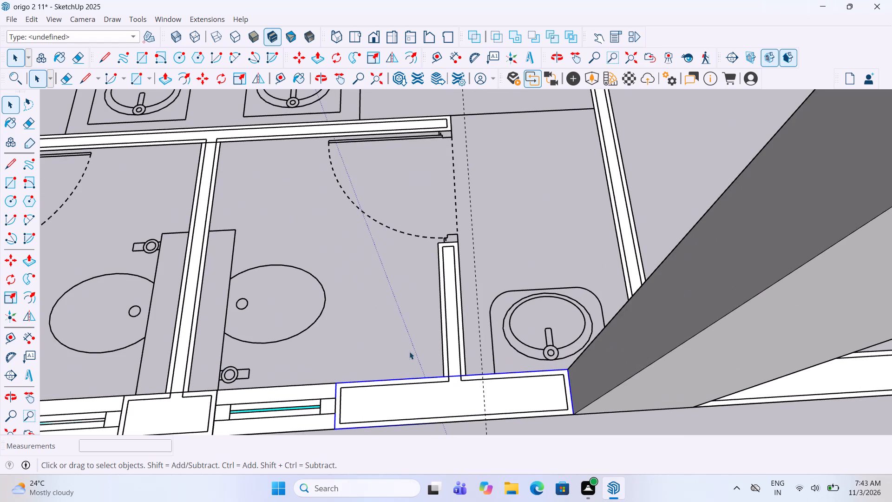
{"action": "left_click", "coordinate": [453, 344]}
{"action": "right_click", "coordinate": [452, 344]}
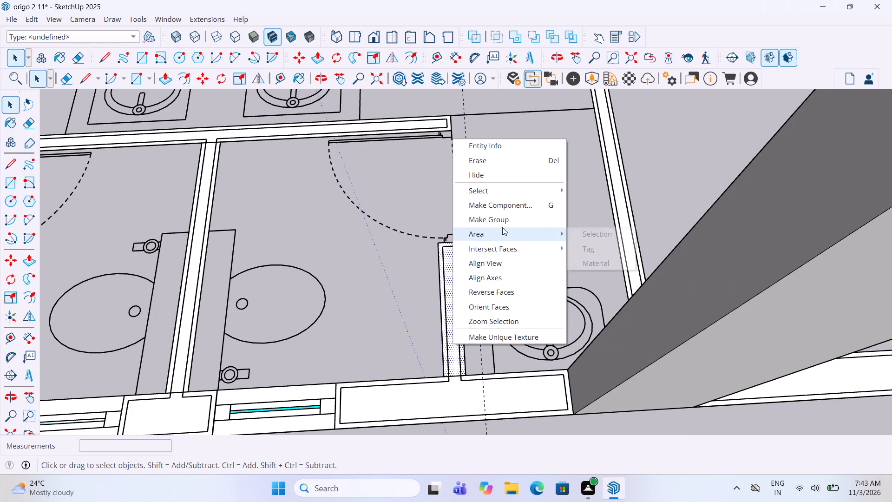
{"action": "left_click", "coordinate": [499, 221]}
Make a group of the outer wall face between the column past the toilets and the corner room's window.
{"action": "scroll", "coordinate": [339, 344], "scroll_direction": "down", "scroll_amount": 8}
{"action": "scroll", "coordinate": [637, 360], "scroll_direction": "up", "scroll_amount": 3}
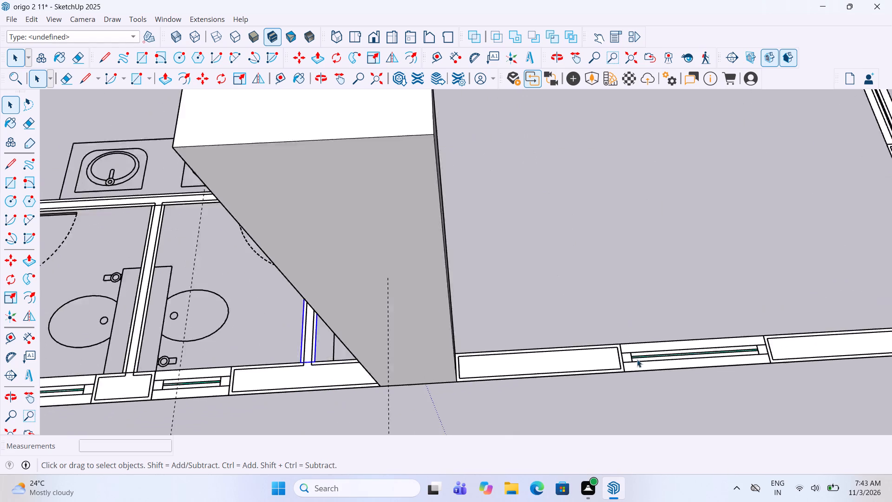
{"action": "scroll", "coordinate": [637, 359], "scroll_direction": "up", "scroll_amount": 1}
{"action": "left_click", "coordinate": [558, 363]}
{"action": "right_click", "coordinate": [558, 363]}
{"action": "left_click", "coordinate": [608, 242]}
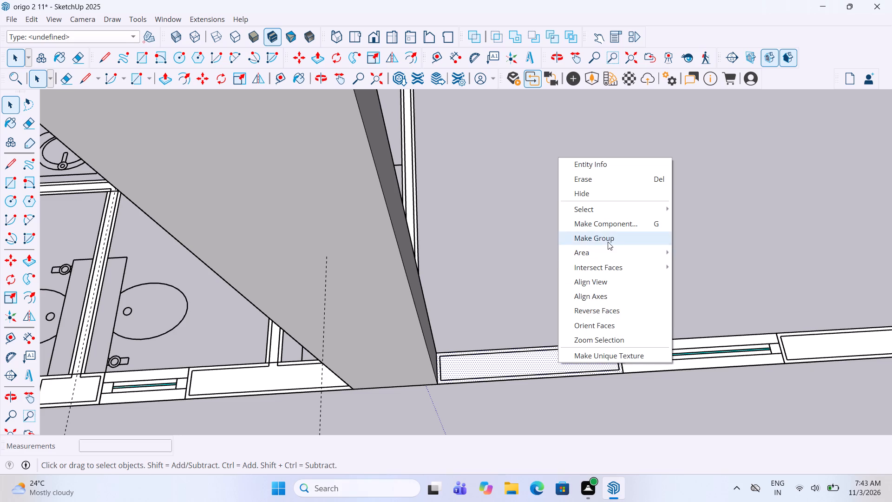
Make separate groups of the corner room's window face and the outer wall face between it and the corner column.
{"action": "scroll", "coordinate": [386, 370], "scroll_direction": "down", "scroll_amount": 8}
{"action": "scroll", "coordinate": [581, 363], "scroll_direction": "up", "scroll_amount": 9}
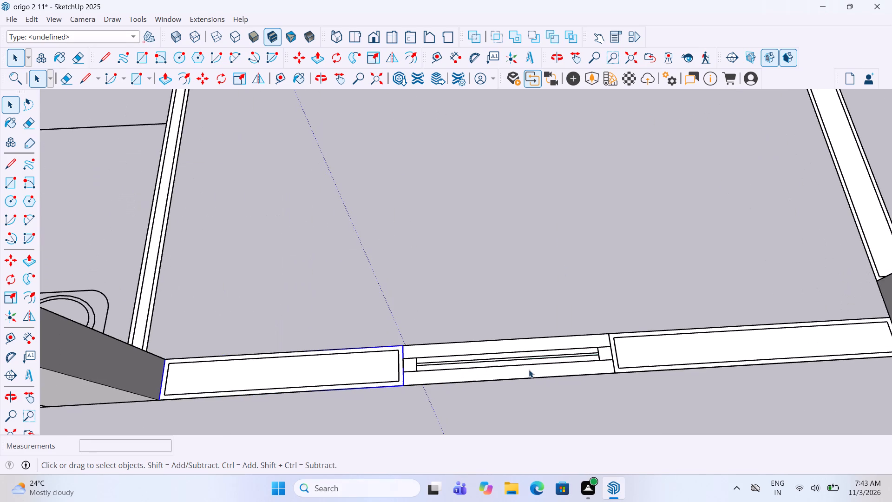
{"action": "left_click", "coordinate": [509, 372]}
{"action": "right_click", "coordinate": [509, 372]}
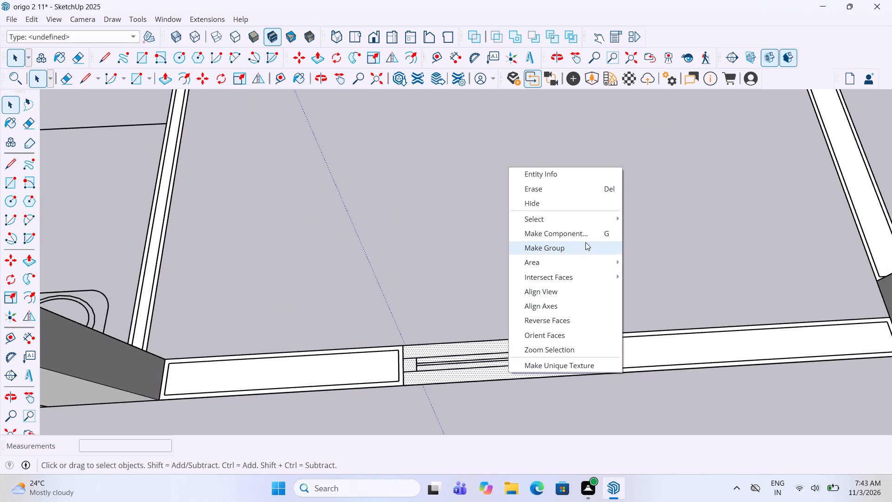
{"action": "left_click", "coordinate": [587, 244]}
{"action": "left_click", "coordinate": [648, 350]}
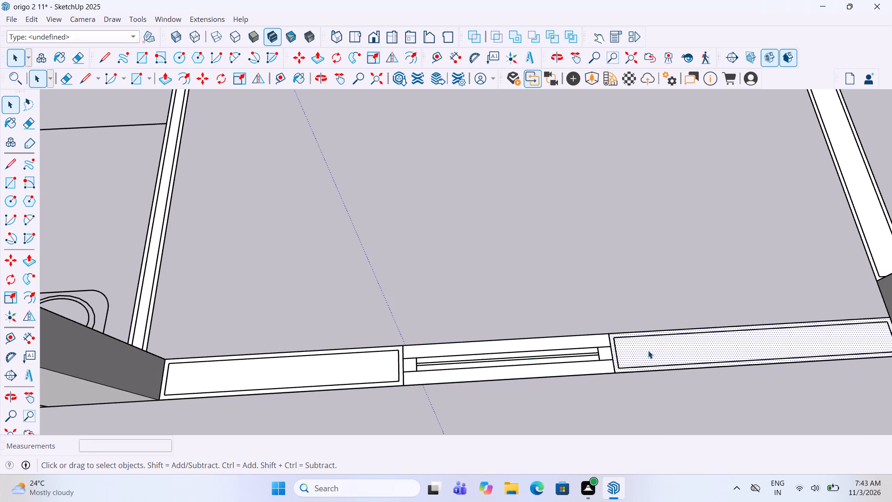
{"action": "right_click", "coordinate": [648, 350]}
{"action": "left_click", "coordinate": [677, 226]}
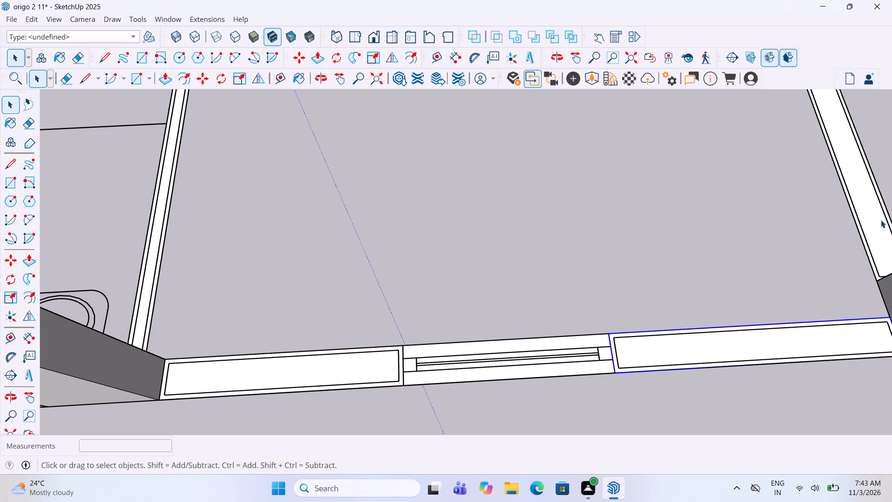
Make separate groups of the adjoining outer wall face at the corner column and the partition face between the room and the washbasin area.
{"action": "left_click", "coordinate": [882, 221]}
{"action": "right_click", "coordinate": [877, 231]}
{"action": "double_click", "coordinate": [828, 314]}
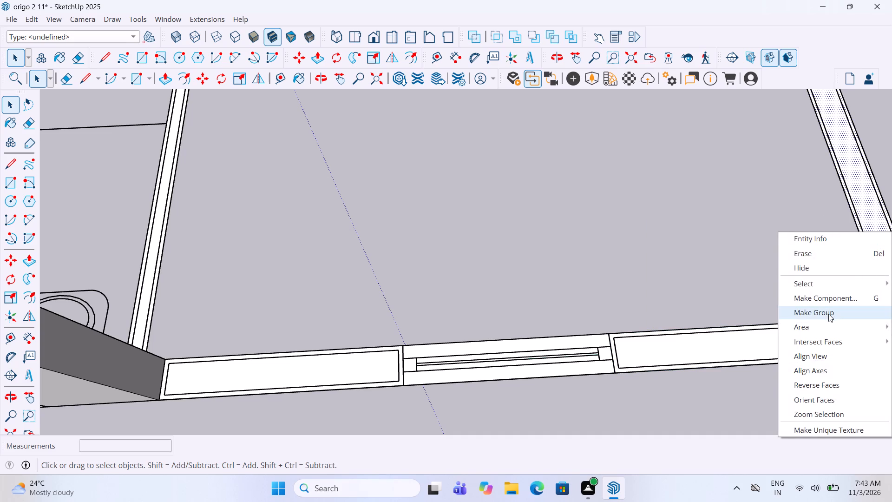
{"action": "left_click", "coordinate": [146, 302]}
{"action": "right_click", "coordinate": [146, 302]}
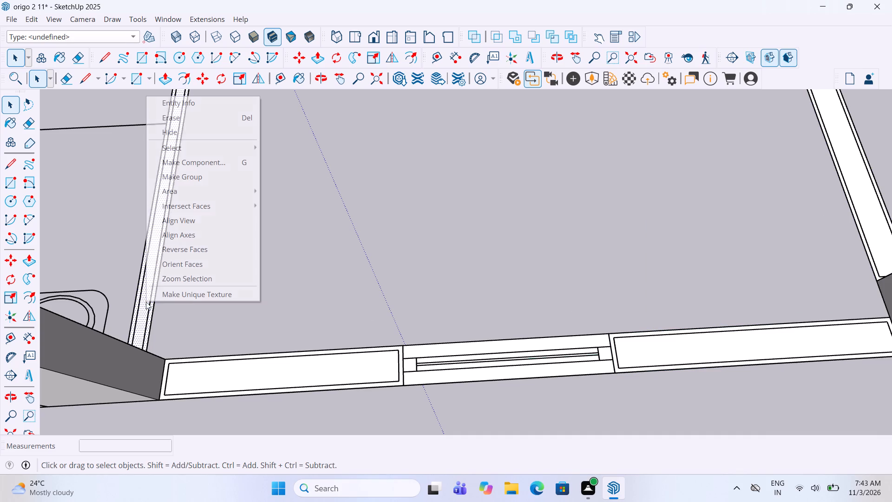
{"action": "double_click", "coordinate": [202, 174]}
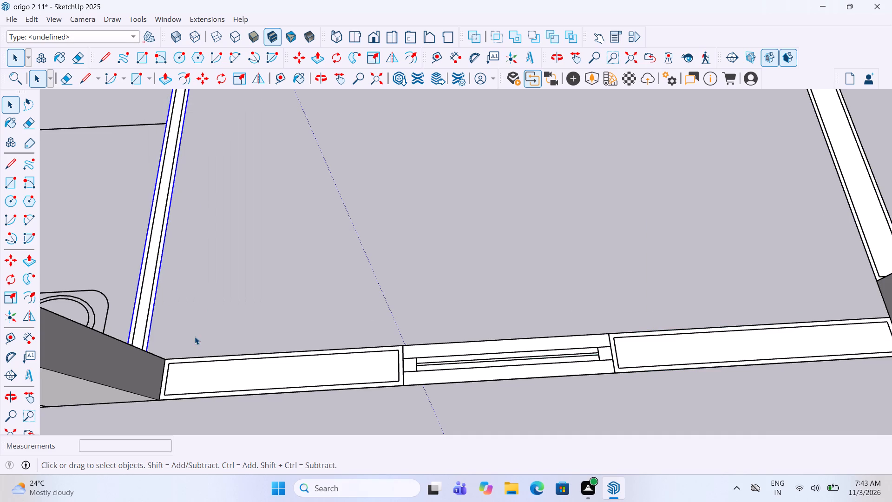
On the side with a middle column, make separate groups of the first window face and the wall face between it and that column.
{"action": "scroll", "coordinate": [193, 348], "scroll_direction": "down", "scroll_amount": 15}
{"action": "middle_click_drag", "start_coordinate": [460, 329], "coordinate": [235, 325]}
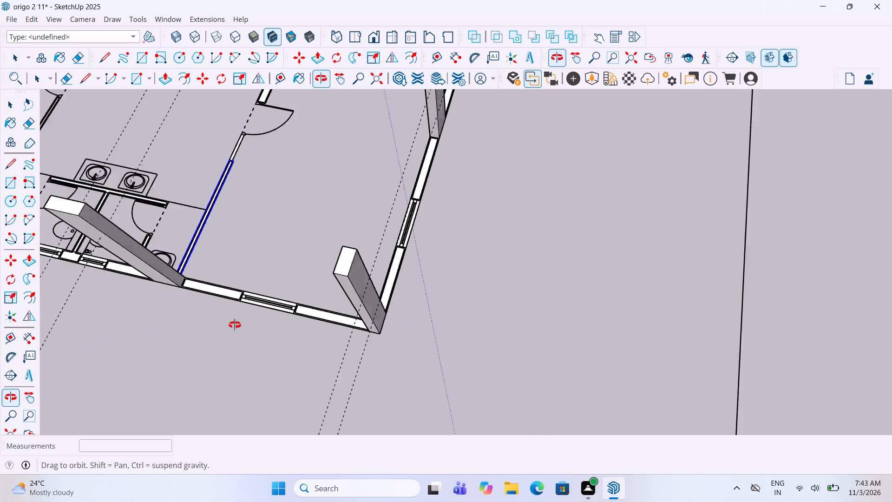
{"action": "middle_click_drag", "start_coordinate": [235, 325], "coordinate": [108, 320]}
{"action": "scroll", "coordinate": [132, 334], "scroll_direction": "down", "scroll_amount": 4}
{"action": "middle_click_drag", "start_coordinate": [289, 275], "coordinate": [280, 333]}
{"action": "scroll", "coordinate": [417, 225], "scroll_direction": "up", "scroll_amount": 3}
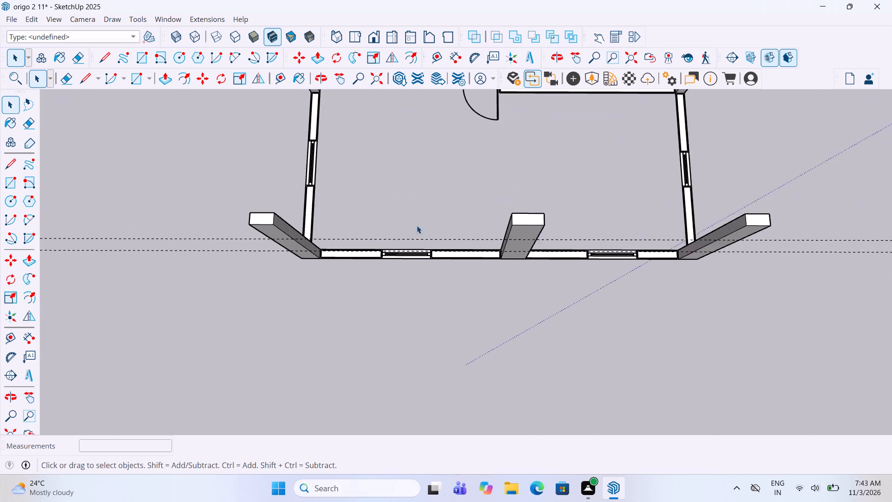
{"action": "scroll", "coordinate": [418, 258], "scroll_direction": "up", "scroll_amount": 9}
{"action": "left_click", "coordinate": [285, 259]}
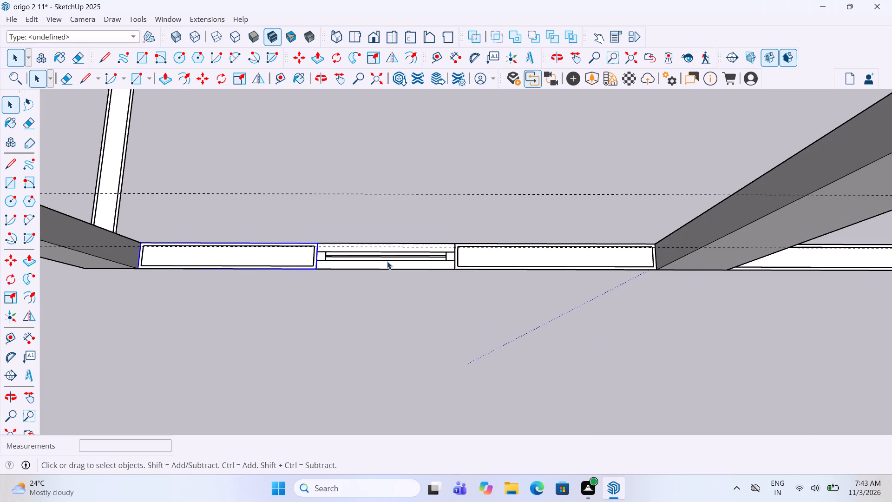
{"action": "scroll", "coordinate": [387, 261], "scroll_direction": "up", "scroll_amount": 4}
{"action": "left_click", "coordinate": [390, 264]}
{"action": "right_click", "coordinate": [390, 264]}
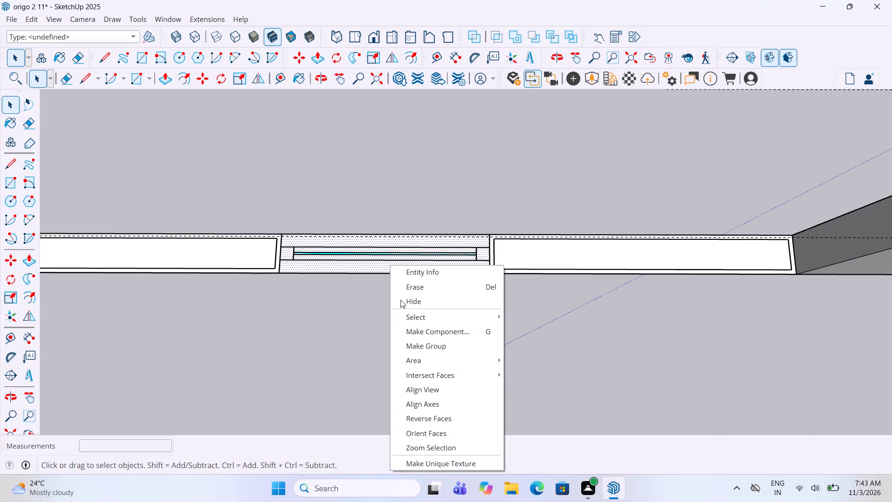
{"action": "left_click", "coordinate": [420, 349]}
{"action": "left_click", "coordinate": [537, 259]}
{"action": "right_click", "coordinate": [537, 259]}
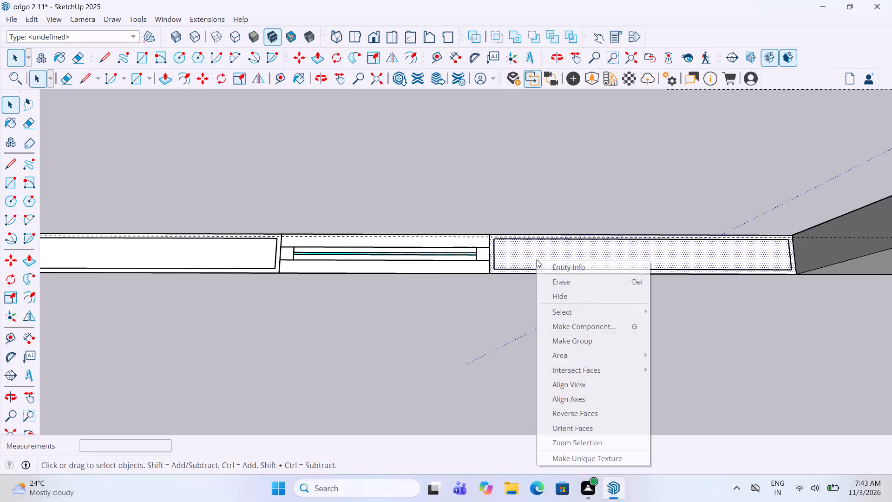
{"action": "left_click", "coordinate": [570, 339]}
Make separate groups of the outer wall face just past the middle column and the second window face on the same side.
{"action": "scroll", "coordinate": [246, 320], "scroll_direction": "down", "scroll_amount": 14}
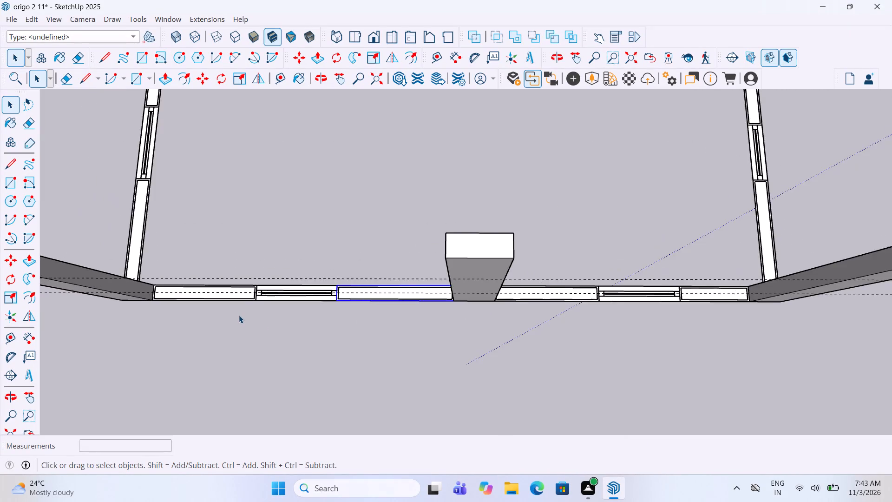
{"action": "scroll", "coordinate": [239, 315], "scroll_direction": "down", "scroll_amount": 3}
{"action": "scroll", "coordinate": [429, 315], "scroll_direction": "up", "scroll_amount": 15}
{"action": "left_click", "coordinate": [427, 294]}
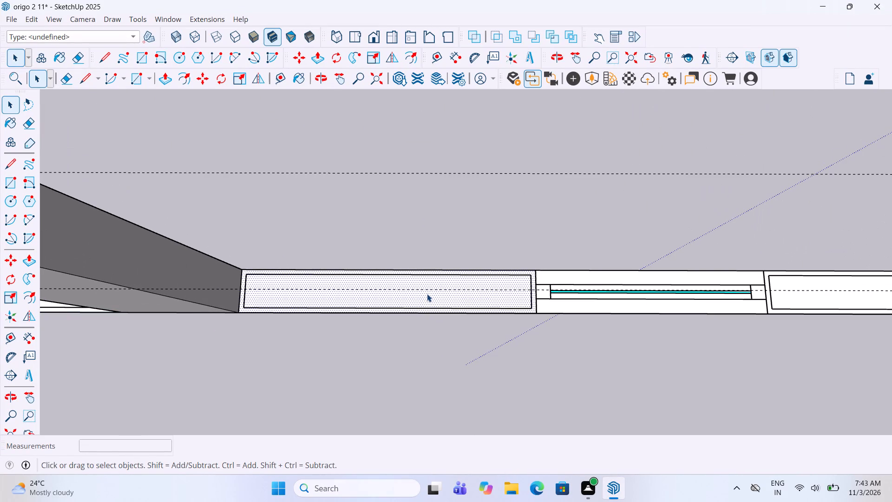
{"action": "right_click", "coordinate": [427, 294]}
{"action": "left_click", "coordinate": [473, 374]}
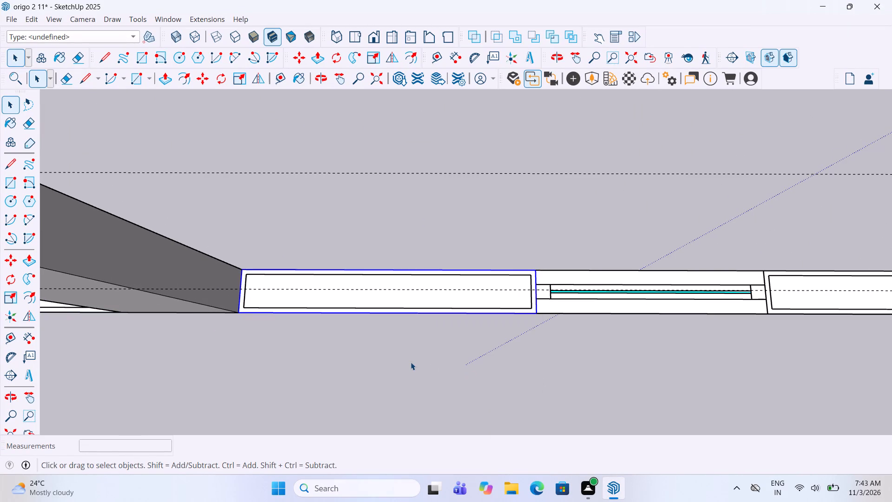
{"action": "left_click", "coordinate": [676, 305]}
{"action": "right_click", "coordinate": [676, 305]}
{"action": "left_click", "coordinate": [720, 181]}
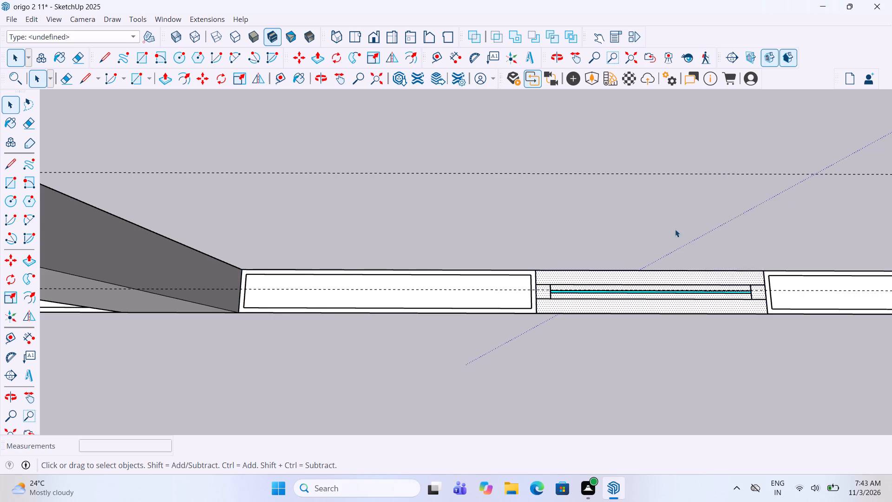
Make separate groups of the short wall face between the second window and the corner column and the outer wall face around that corner.
{"action": "scroll", "coordinate": [424, 314], "scroll_direction": "down", "scroll_amount": 9}
{"action": "scroll", "coordinate": [730, 269], "scroll_direction": "up", "scroll_amount": 3}
{"action": "scroll", "coordinate": [598, 323], "scroll_direction": "up", "scroll_amount": 3}
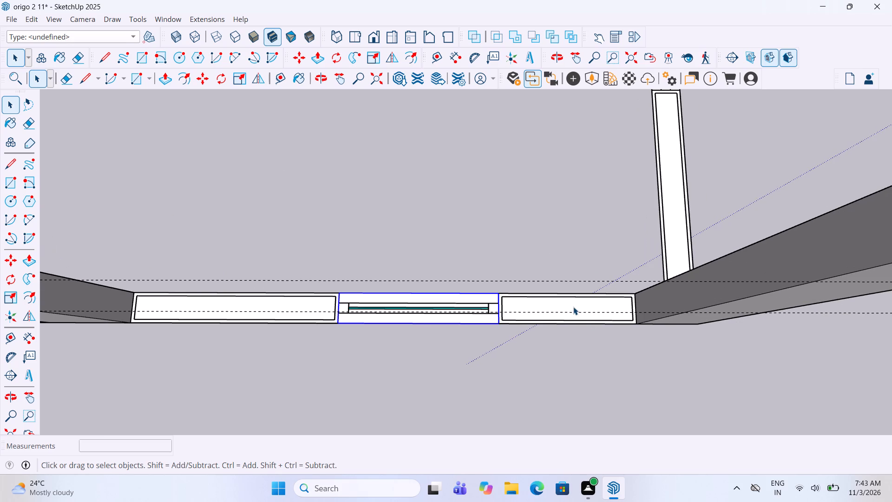
{"action": "left_click", "coordinate": [573, 307]}
{"action": "right_click", "coordinate": [573, 307]}
{"action": "left_click_drag", "start_coordinate": [627, 185], "coordinate": [622, 185]}
{"action": "left_click", "coordinate": [678, 218]}
{"action": "right_click", "coordinate": [678, 218]}
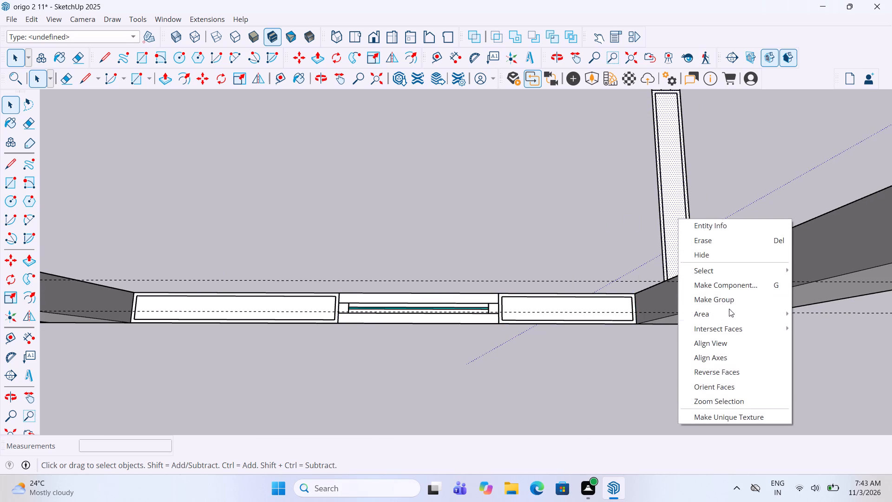
{"action": "left_click", "coordinate": [728, 299]}
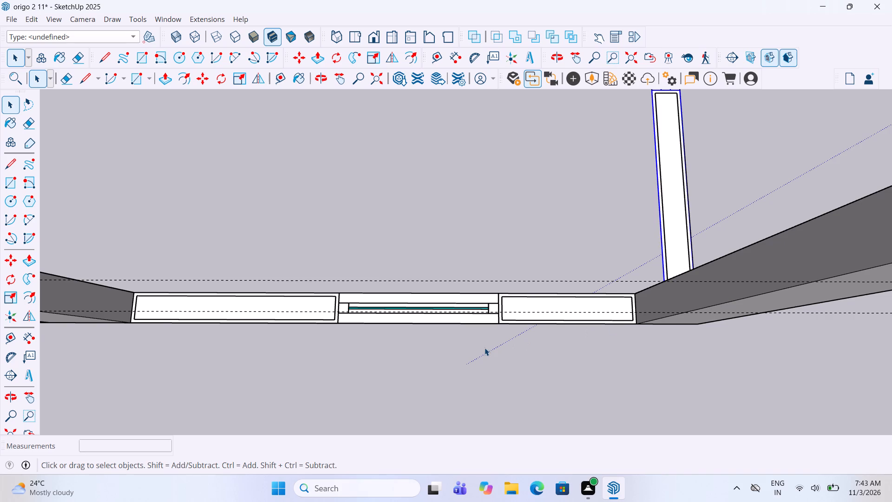
Make separate groups of the window face in the room beside the staircase and the outer wall face between it and the staircase column.
{"action": "scroll", "coordinate": [481, 339], "scroll_direction": "down", "scroll_amount": 10}
{"action": "middle_click_drag", "start_coordinate": [588, 326], "coordinate": [356, 302]}
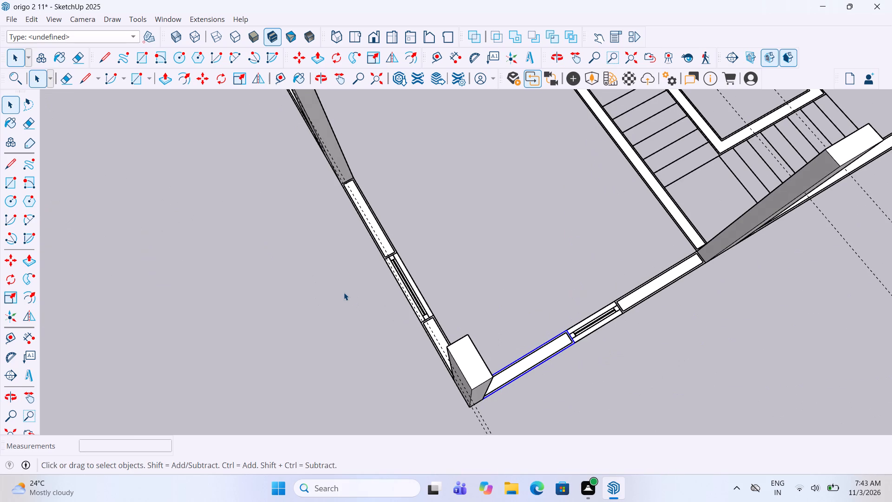
{"action": "scroll", "coordinate": [210, 287], "scroll_direction": "down", "scroll_amount": 3}
{"action": "middle_click_drag", "start_coordinate": [444, 292], "coordinate": [312, 291]}
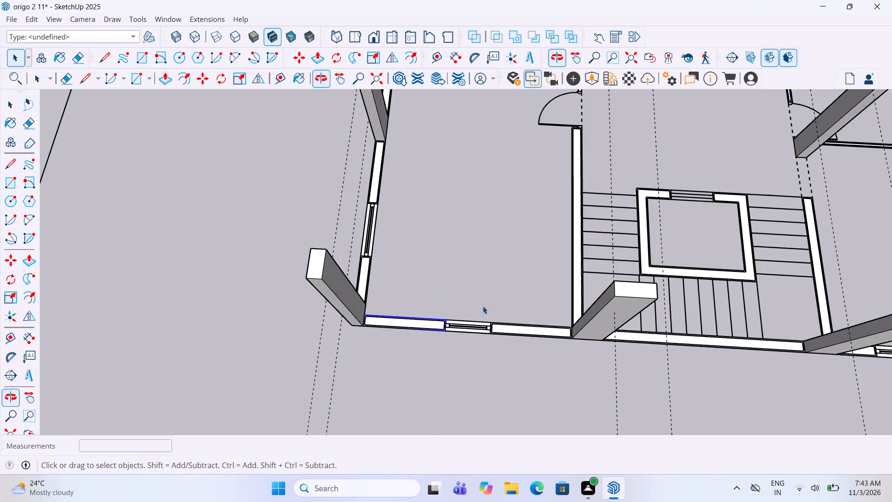
{"action": "scroll", "coordinate": [483, 306], "scroll_direction": "up", "scroll_amount": 13}
{"action": "left_click", "coordinate": [459, 344]}
{"action": "right_click", "coordinate": [459, 344]}
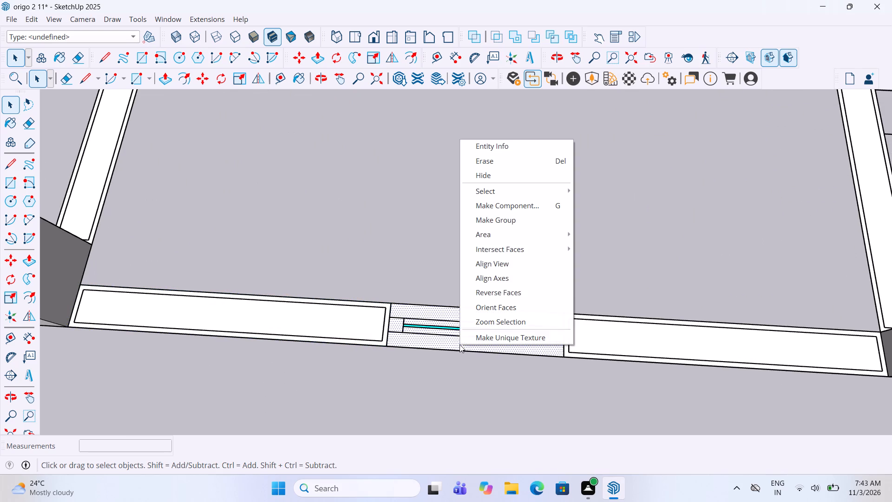
{"action": "left_click", "coordinate": [510, 220]}
{"action": "double_click", "coordinate": [596, 340]}
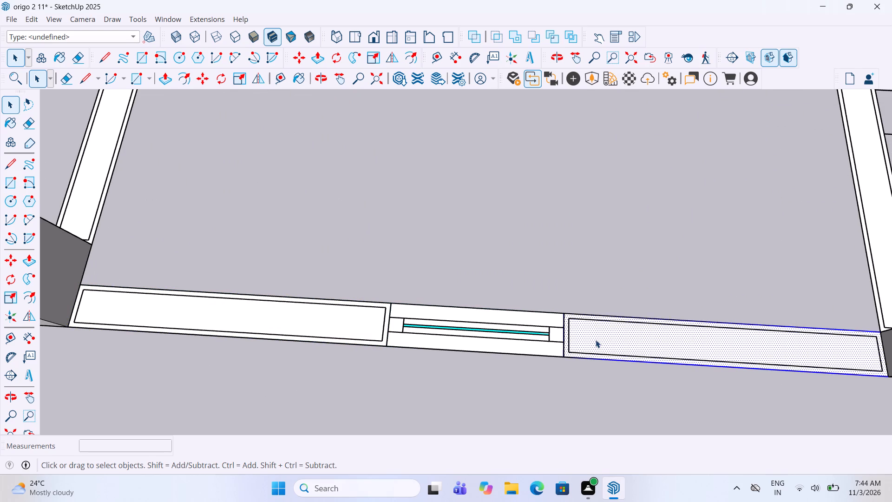
{"action": "right_click", "coordinate": [596, 340]}
{"action": "left_click", "coordinate": [622, 261]}
Make a group of the partition wall face between that corner room and the staircase.
{"action": "scroll", "coordinate": [410, 306], "scroll_direction": "down", "scroll_amount": 5}
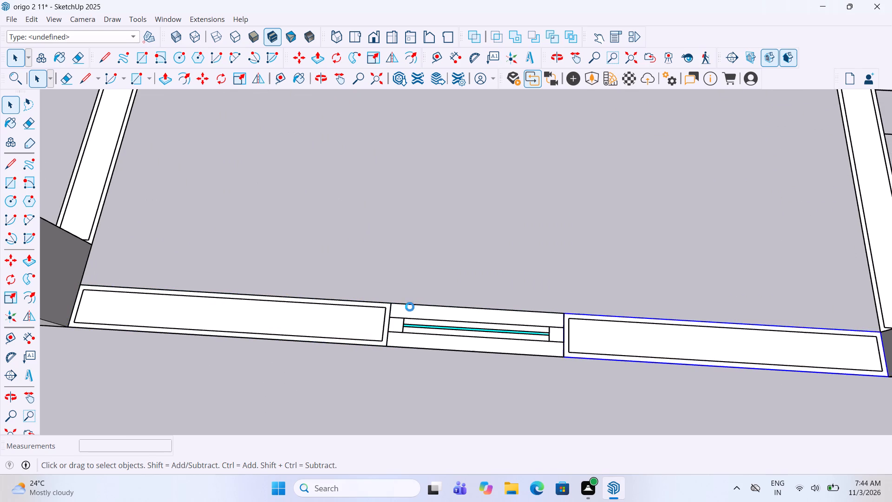
{"action": "scroll", "coordinate": [410, 307], "scroll_direction": "down", "scroll_amount": 9}
{"action": "scroll", "coordinate": [731, 340], "scroll_direction": "up", "scroll_amount": 5}
{"action": "left_click", "coordinate": [691, 331]}
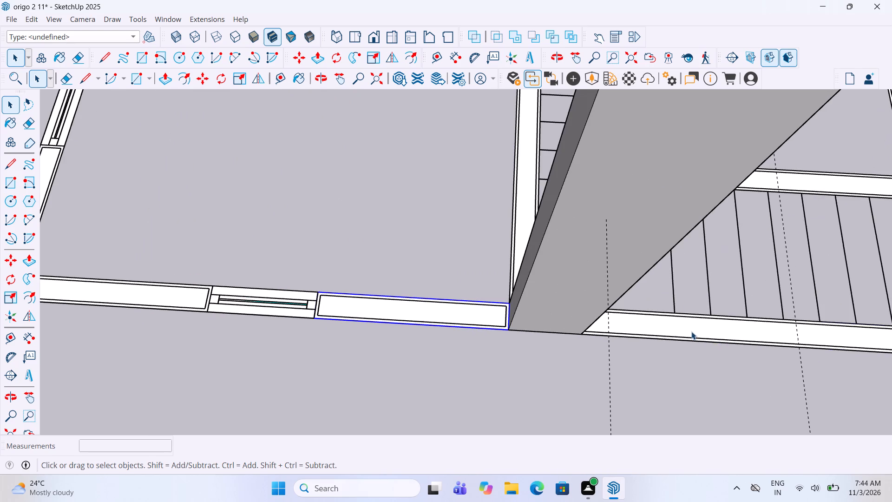
{"action": "right_click", "coordinate": [691, 331]}
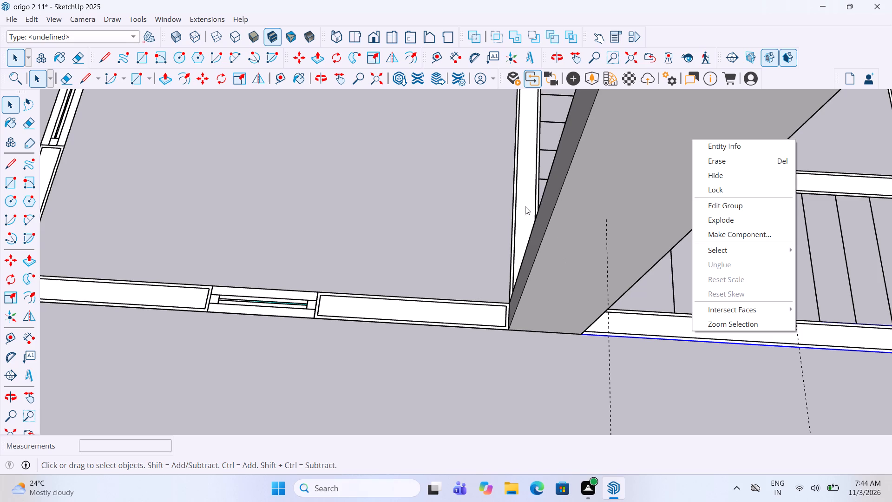
{"action": "left_click", "coordinate": [525, 206]}
{"action": "right_click", "coordinate": [525, 206]}
{"action": "left_click", "coordinate": [551, 289]}
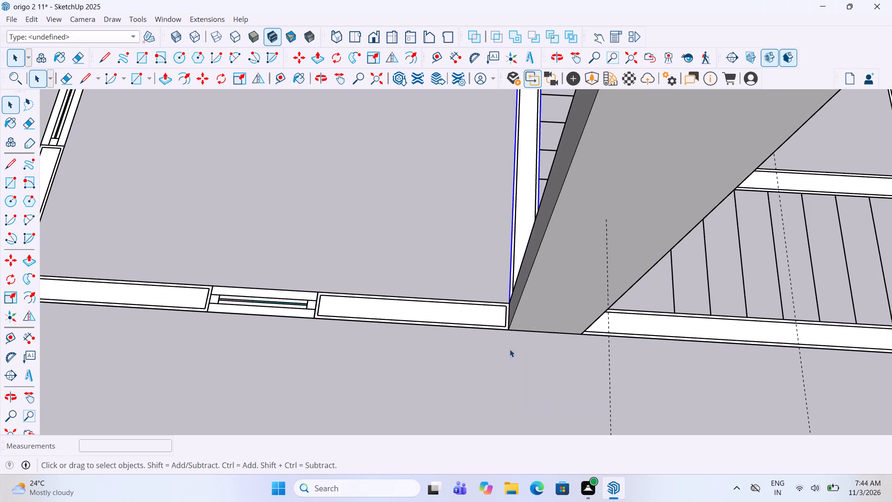
Check whether the remaining walls around the staircase and the shaft are already grouped.
{"action": "scroll", "coordinate": [504, 364], "scroll_direction": "down", "scroll_amount": 5}
{"action": "scroll", "coordinate": [455, 343], "scroll_direction": "down", "scroll_amount": 6}
{"action": "scroll", "coordinate": [787, 359], "scroll_direction": "up", "scroll_amount": 5}
{"action": "left_click", "coordinate": [816, 352]}
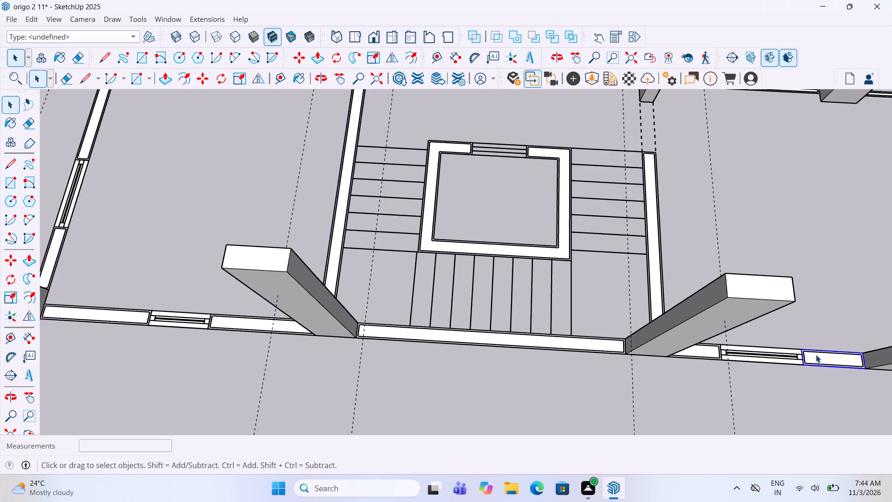
{"action": "left_click", "coordinate": [656, 293]}
{"action": "right_click", "coordinate": [656, 293]}
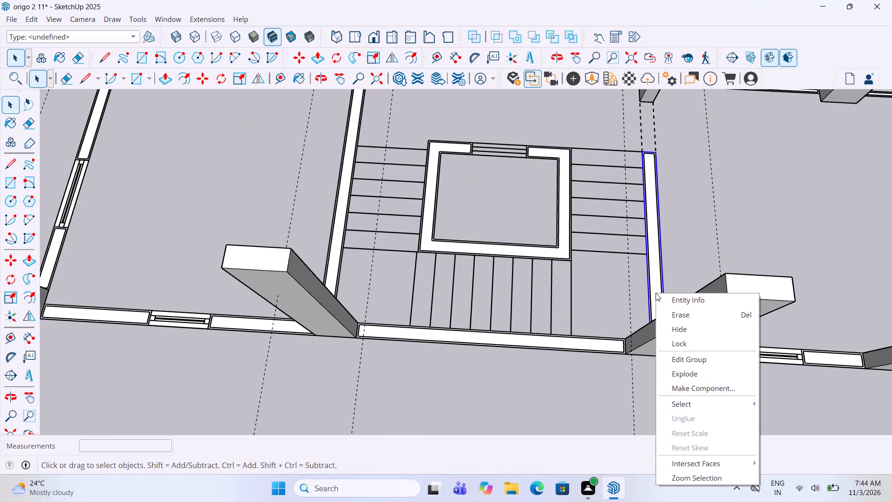
{"action": "left_click", "coordinate": [573, 304]}
{"action": "left_click", "coordinate": [553, 253]}
{"action": "scroll", "coordinate": [429, 425], "scroll_direction": "down", "scroll_amount": 2}
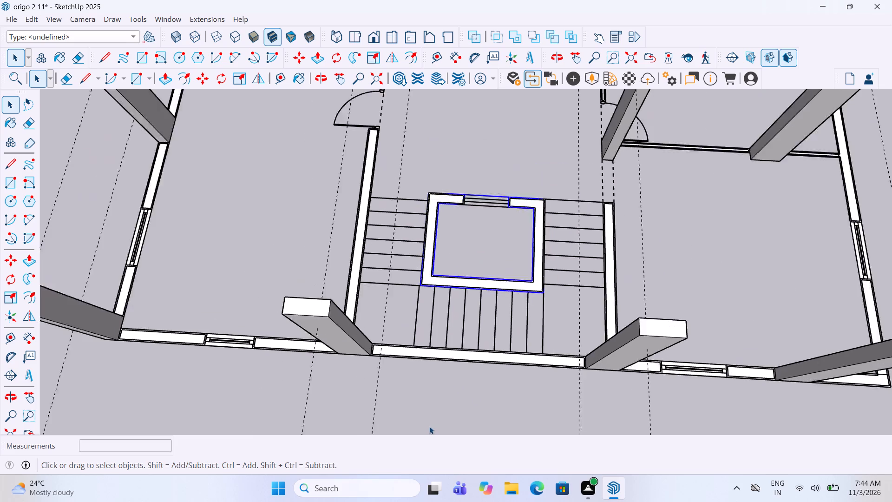
{"action": "scroll", "coordinate": [429, 426], "scroll_direction": "down", "scroll_amount": 8}
{"action": "scroll", "coordinate": [403, 223], "scroll_direction": "up", "scroll_amount": 10}
{"action": "scroll", "coordinate": [399, 177], "scroll_direction": "up", "scroll_amount": 4}
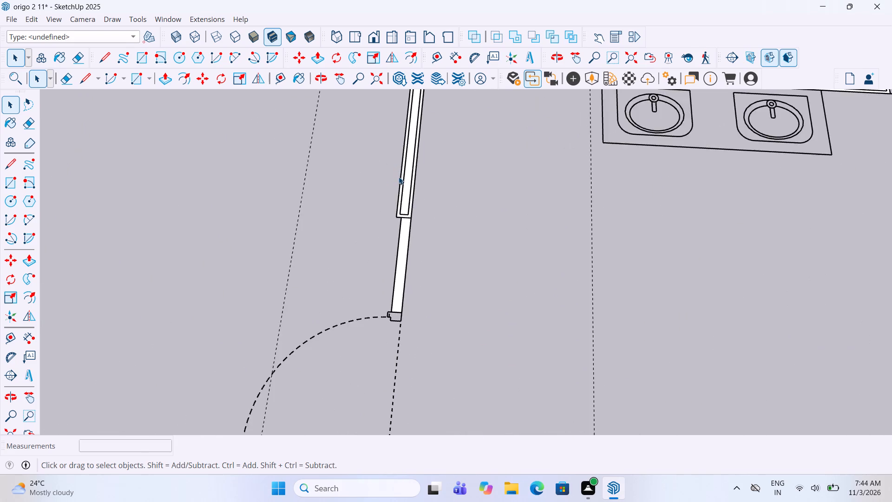
Make a group of the short partition wall face beside the door of the large room.
{"action": "scroll", "coordinate": [399, 177], "scroll_direction": "up", "scroll_amount": 4}
{"action": "left_click", "coordinate": [408, 199]}
{"action": "right_click", "coordinate": [408, 199]}
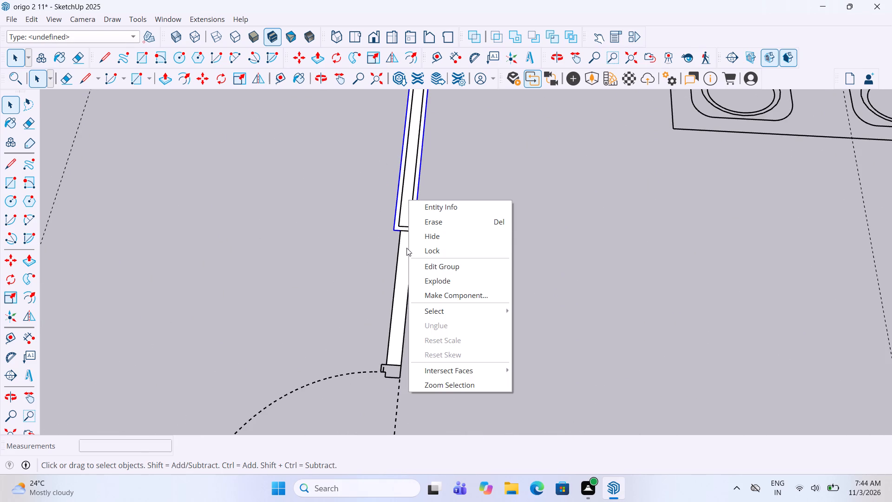
{"action": "left_click", "coordinate": [406, 252]}
{"action": "right_click", "coordinate": [403, 264]}
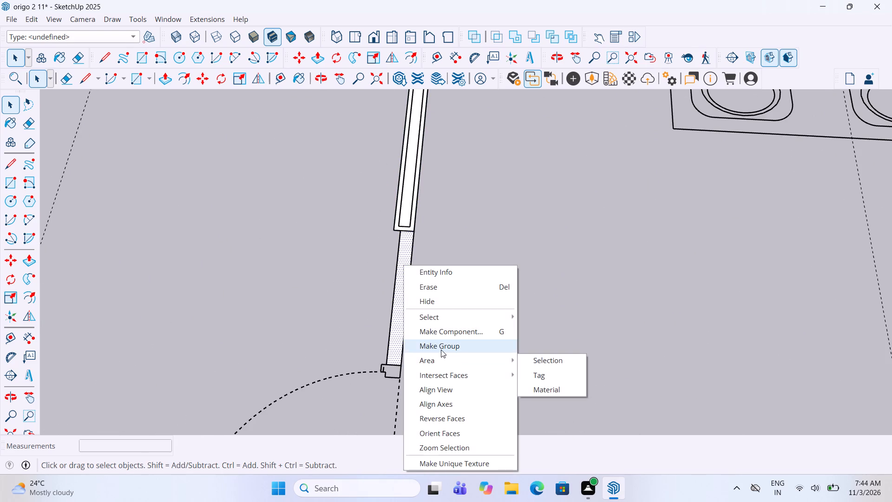
{"action": "left_click", "coordinate": [441, 350]}
{"action": "scroll", "coordinate": [371, 367], "scroll_direction": "down", "scroll_amount": 9}
{"action": "scroll", "coordinate": [475, 317], "scroll_direction": "down", "scroll_amount": 5}
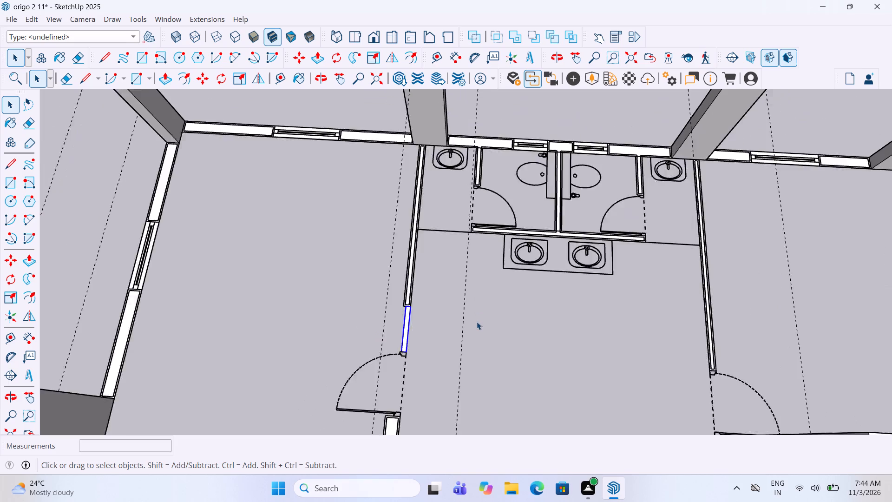
Make a group of the wall face between the two toilet cubicles and the double washbasin counter.
{"action": "scroll", "coordinate": [477, 158], "scroll_direction": "up", "scroll_amount": 10}
{"action": "scroll", "coordinate": [477, 226], "scroll_direction": "up", "scroll_amount": 2}
{"action": "left_click", "coordinate": [477, 231]}
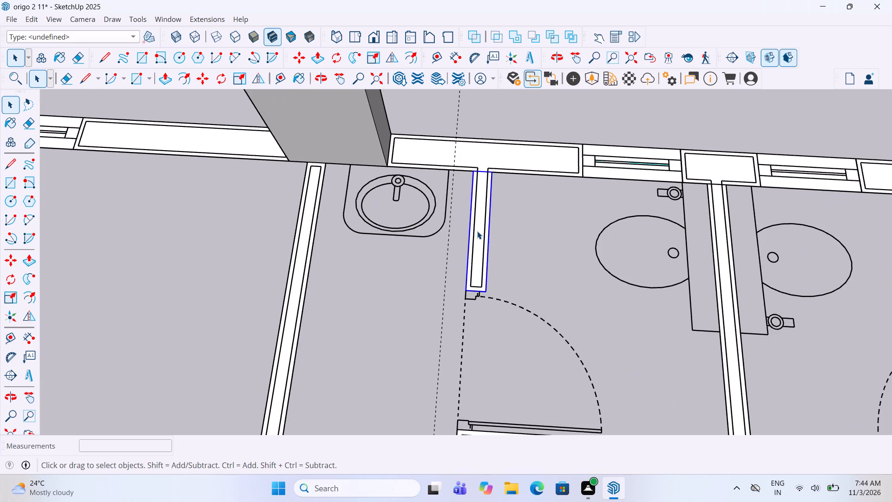
{"action": "scroll", "coordinate": [492, 247], "scroll_direction": "down", "scroll_amount": 2}
{"action": "left_click", "coordinate": [521, 407]}
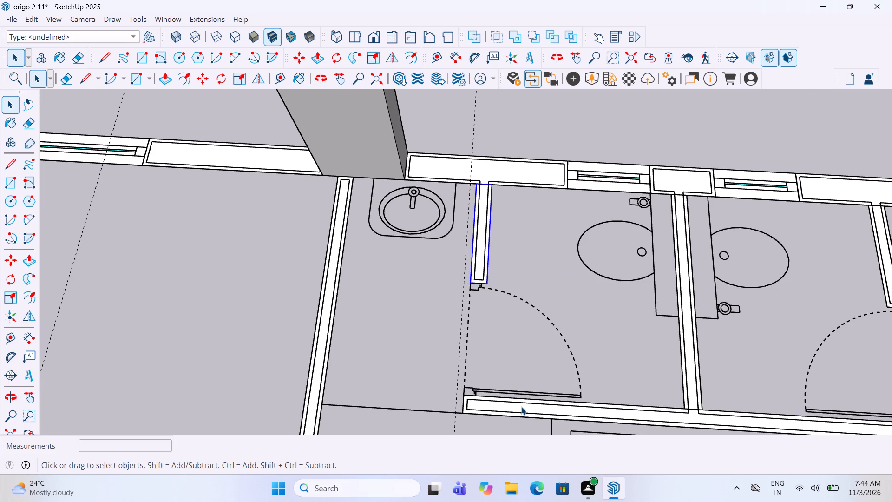
{"action": "right_click", "coordinate": [521, 407]}
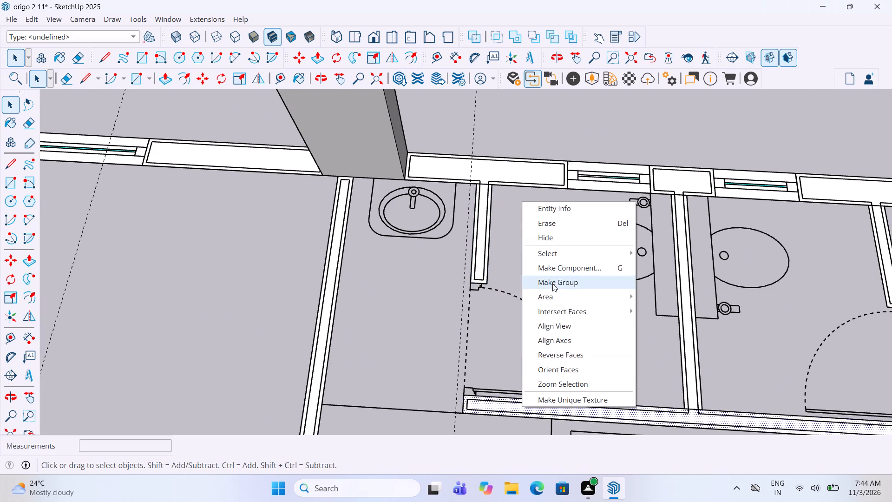
{"action": "left_click", "coordinate": [552, 284]}
Check whether the dividing wall between the toilet cubicles and the second cubicle's side wall are already grouped.
{"action": "left_click", "coordinate": [690, 375]}
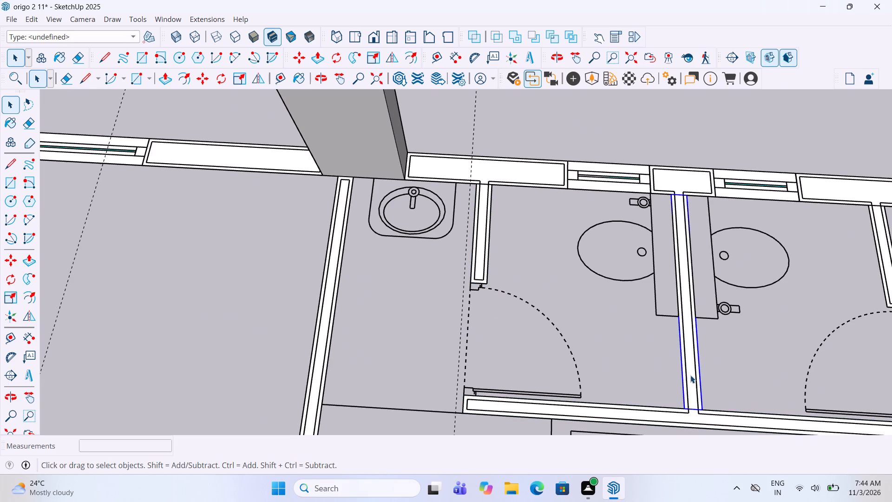
{"action": "scroll", "coordinate": [638, 366], "scroll_direction": "down", "scroll_amount": 5}
{"action": "scroll", "coordinate": [812, 384], "scroll_direction": "up", "scroll_amount": 4}
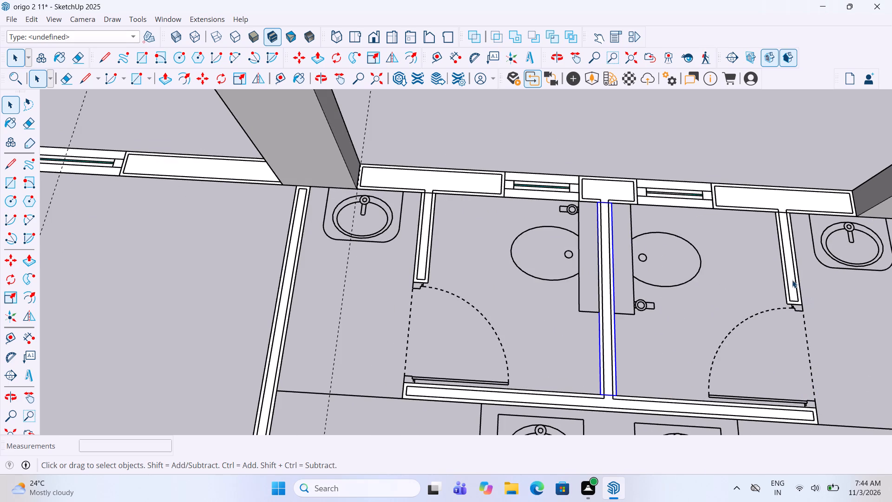
{"action": "left_click", "coordinate": [792, 280]}
{"action": "scroll", "coordinate": [792, 280], "scroll_direction": "down", "scroll_amount": 4}
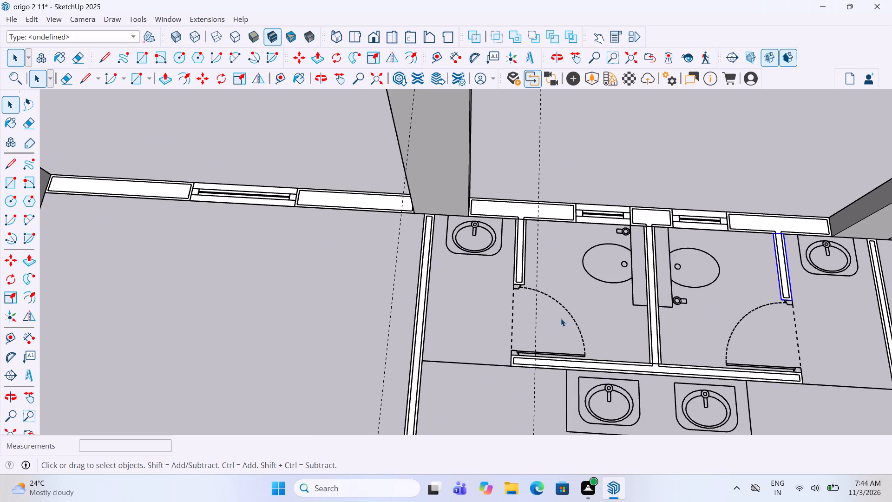
{"action": "scroll", "coordinate": [509, 317], "scroll_direction": "down", "scroll_amount": 17}
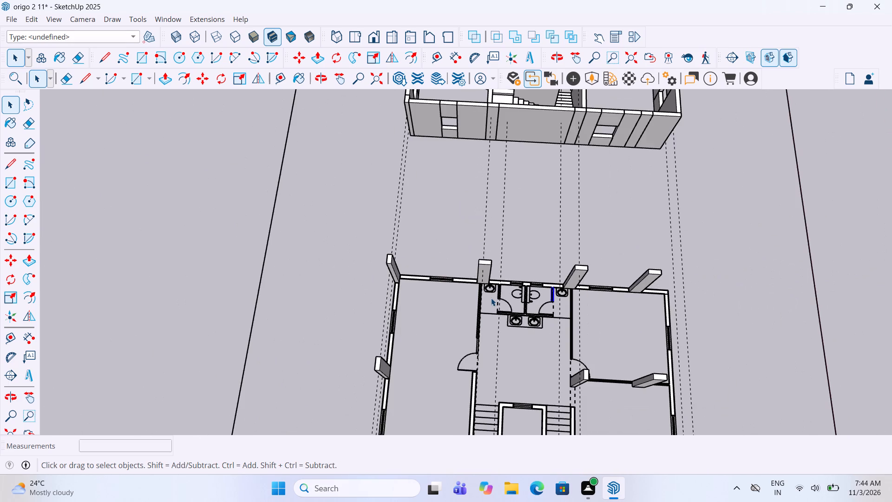
Make a group of the long partition wall face between the washroom area and the adjoining smaller room.
{"action": "scroll", "coordinate": [576, 356], "scroll_direction": "up", "scroll_amount": 20}
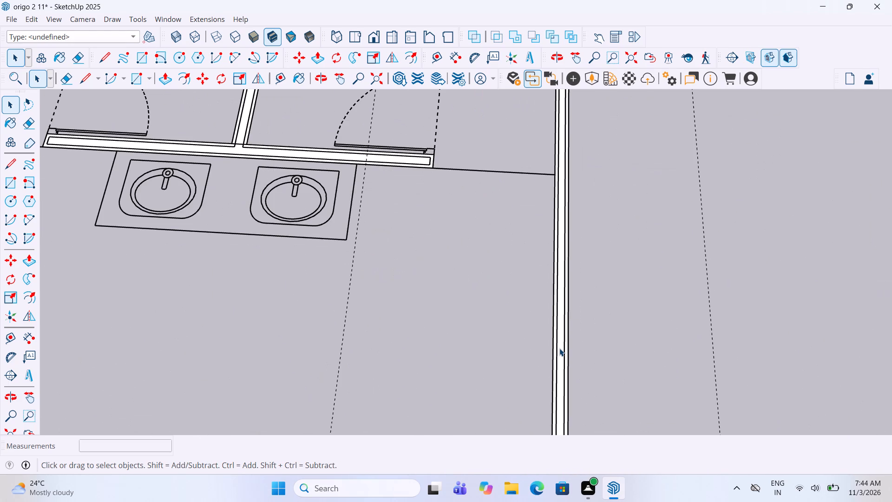
{"action": "left_click", "coordinate": [559, 348]}
{"action": "right_click", "coordinate": [559, 348]}
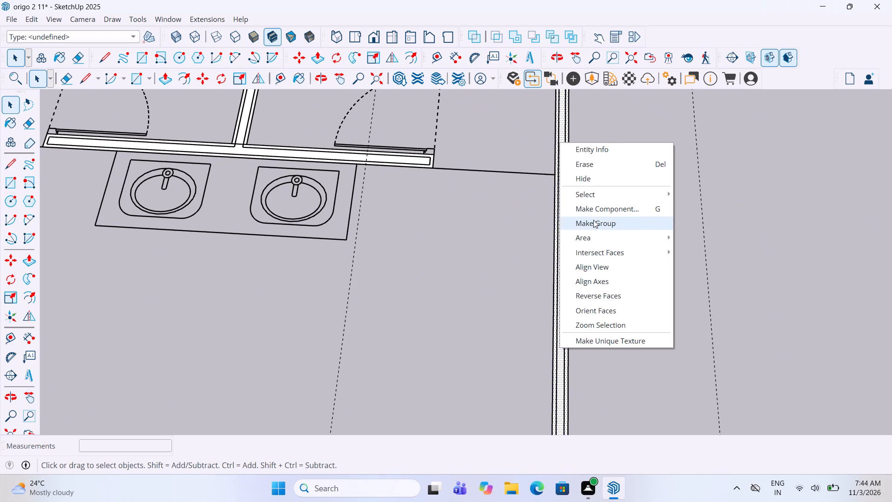
{"action": "left_click", "coordinate": [593, 220]}
{"action": "scroll", "coordinate": [514, 238], "scroll_direction": "down", "scroll_amount": 12}
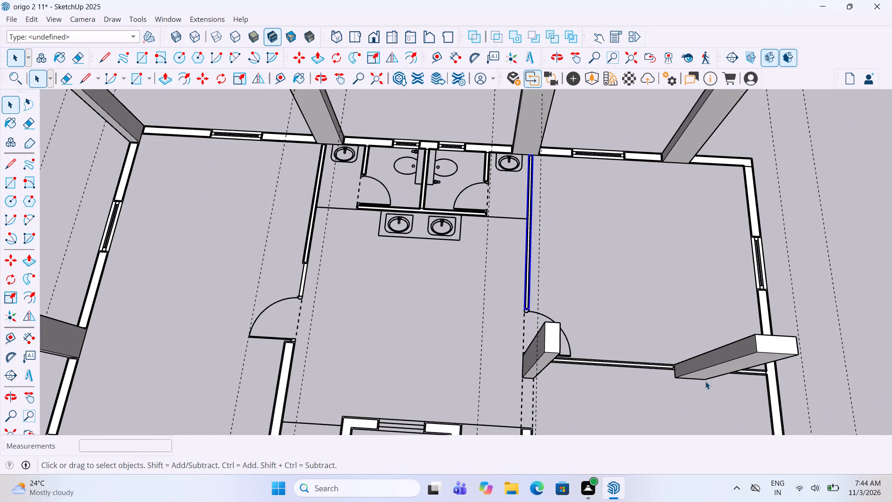
Make separate groups of the two partition wall faces between the two smaller rooms, on either side of the column.
{"action": "scroll", "coordinate": [705, 381], "scroll_direction": "up", "scroll_amount": 4}
{"action": "scroll", "coordinate": [645, 376], "scroll_direction": "up", "scroll_amount": 9}
{"action": "left_click", "coordinate": [616, 346]}
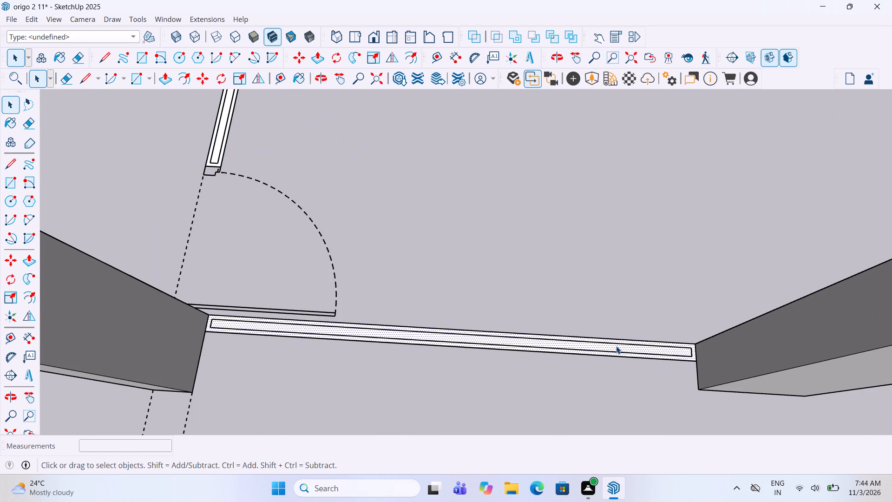
{"action": "right_click", "coordinate": [616, 346]}
{"action": "left_click", "coordinate": [661, 223]}
{"action": "scroll", "coordinate": [429, 349], "scroll_direction": "down", "scroll_amount": 3}
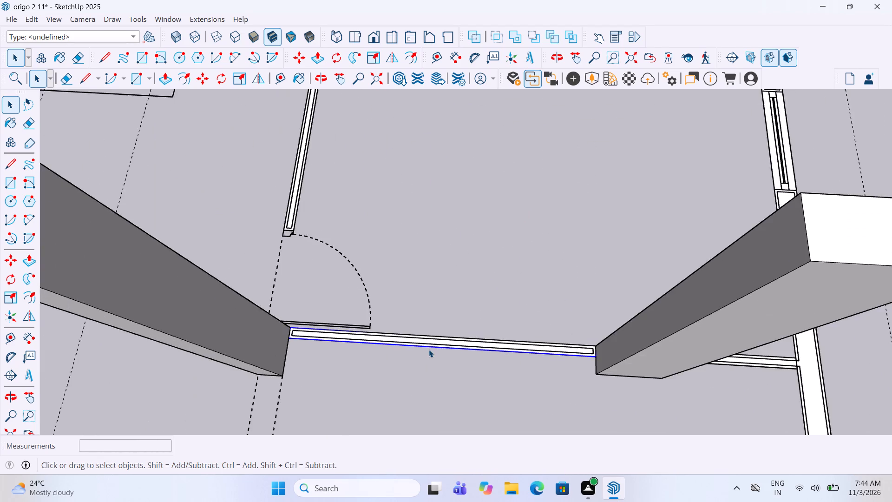
{"action": "scroll", "coordinate": [429, 350], "scroll_direction": "down", "scroll_amount": 7}
{"action": "scroll", "coordinate": [592, 373], "scroll_direction": "up", "scroll_amount": 4}
{"action": "scroll", "coordinate": [623, 345], "scroll_direction": "up", "scroll_amount": 9}
{"action": "left_click", "coordinate": [622, 354]}
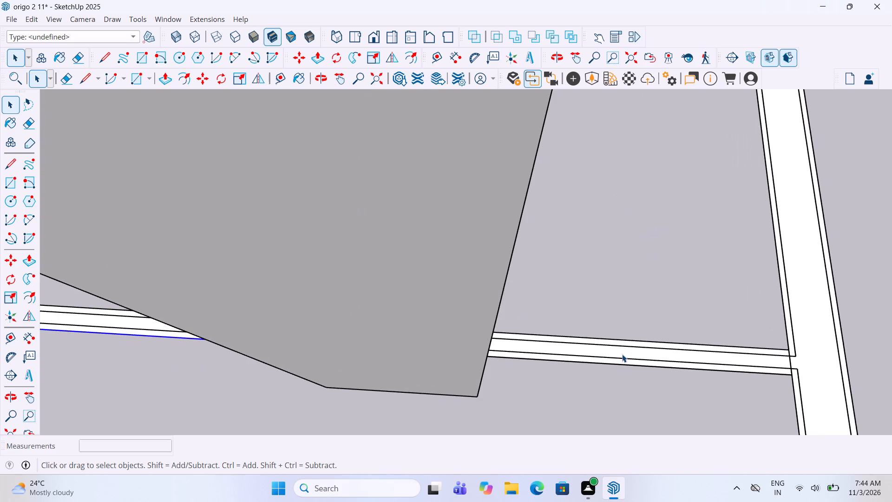
{"action": "right_click", "coordinate": [622, 354]}
{"action": "left_click", "coordinate": [635, 233]}
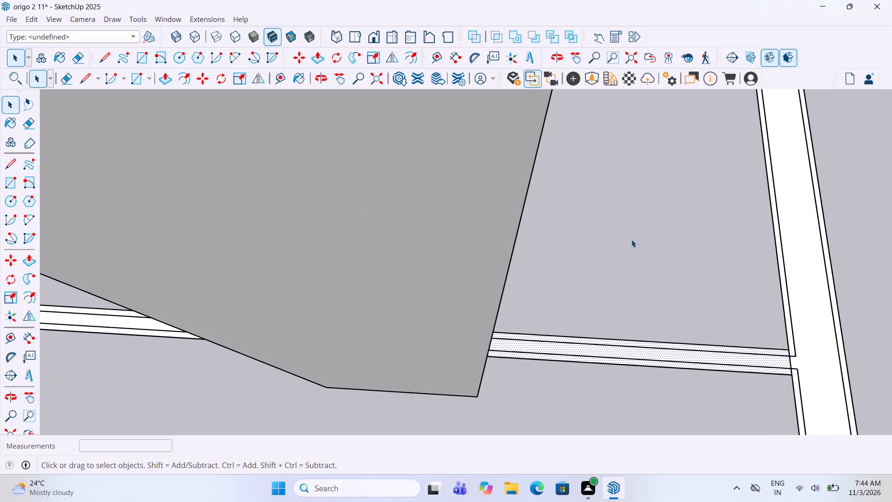
{"action": "scroll", "coordinate": [583, 291], "scroll_direction": "down", "scroll_amount": 20}
{"action": "scroll", "coordinate": [583, 291], "scroll_direction": "down", "scroll_amount": 8}
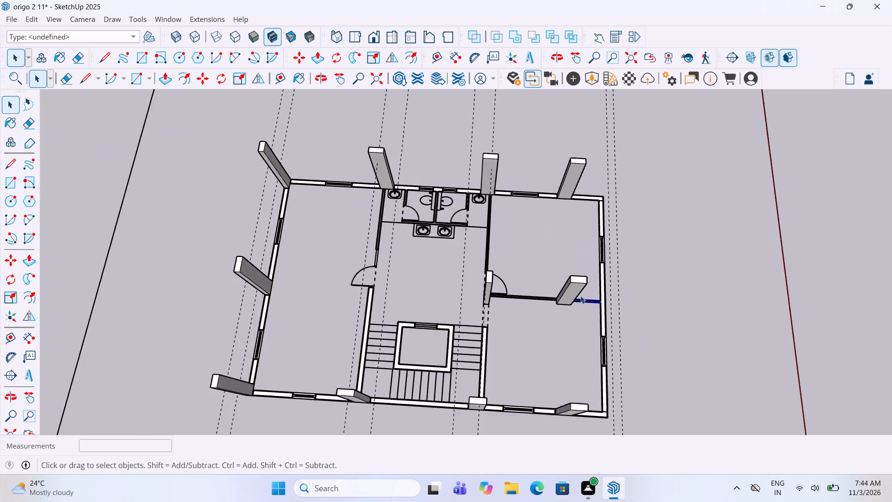
Extrude the large room's outer wall face between the washroom-side corner column and the first window to 11' inside its group.
{"action": "middle_click_drag", "start_coordinate": [363, 350], "coordinate": [408, 348]}
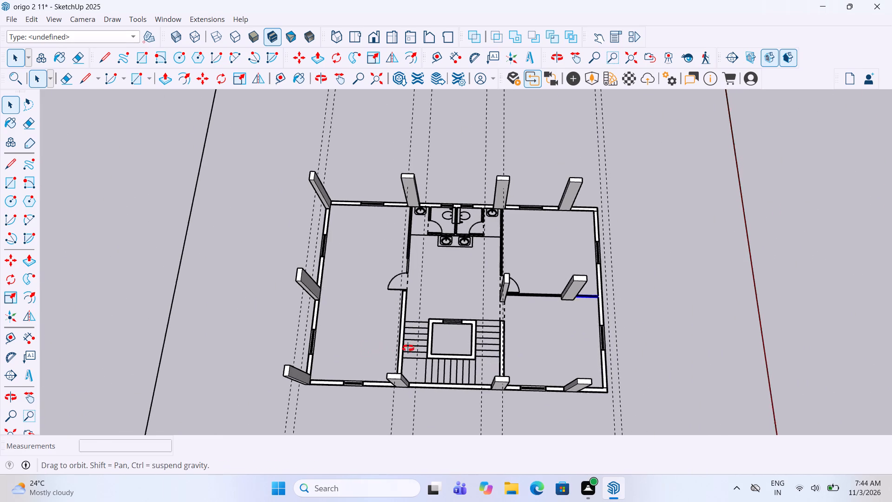
{"action": "middle_click_drag", "start_coordinate": [408, 348], "coordinate": [729, 347]}
{"action": "scroll", "coordinate": [555, 332], "scroll_direction": "down", "scroll_amount": 3}
{"action": "scroll", "coordinate": [525, 417], "scroll_direction": "up", "scroll_amount": 3}
{"action": "scroll", "coordinate": [561, 348], "scroll_direction": "down", "scroll_amount": 2}
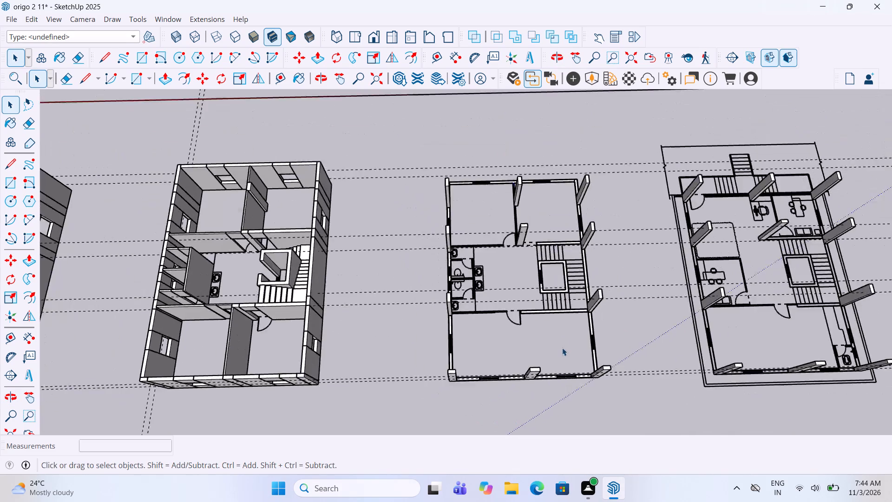
{"action": "scroll", "coordinate": [562, 348], "scroll_direction": "down", "scroll_amount": 8}
{"action": "scroll", "coordinate": [505, 382], "scroll_direction": "down", "scroll_amount": 6}
{"action": "scroll", "coordinate": [505, 382], "scroll_direction": "up", "scroll_amount": 5}
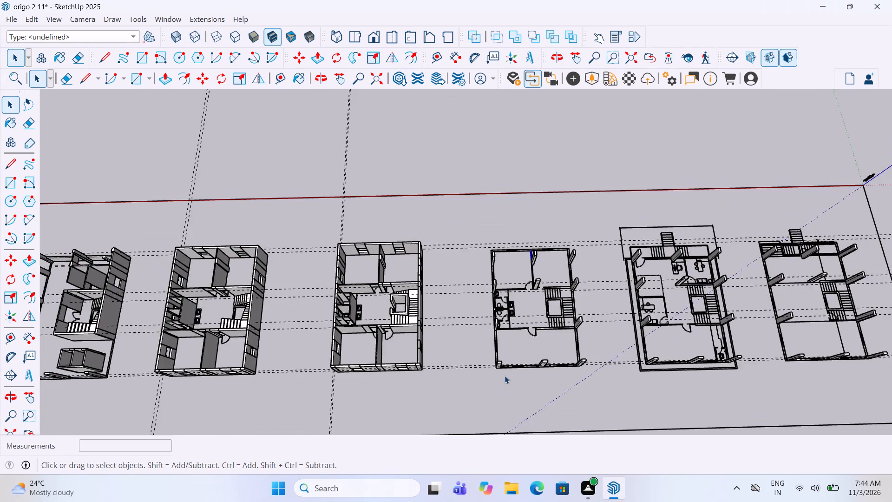
{"action": "scroll", "coordinate": [505, 376], "scroll_direction": "up", "scroll_amount": 18}
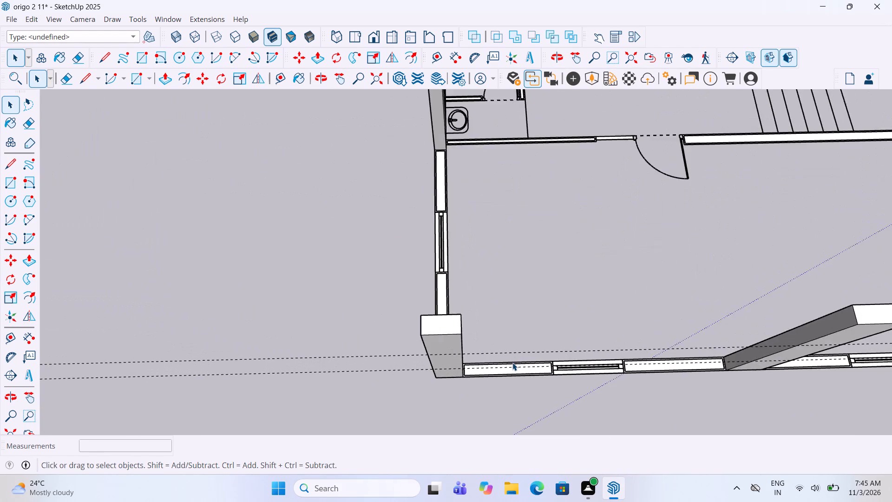
{"action": "scroll", "coordinate": [512, 363], "scroll_direction": "up", "scroll_amount": 9}
{"action": "double_click", "coordinate": [511, 370]}
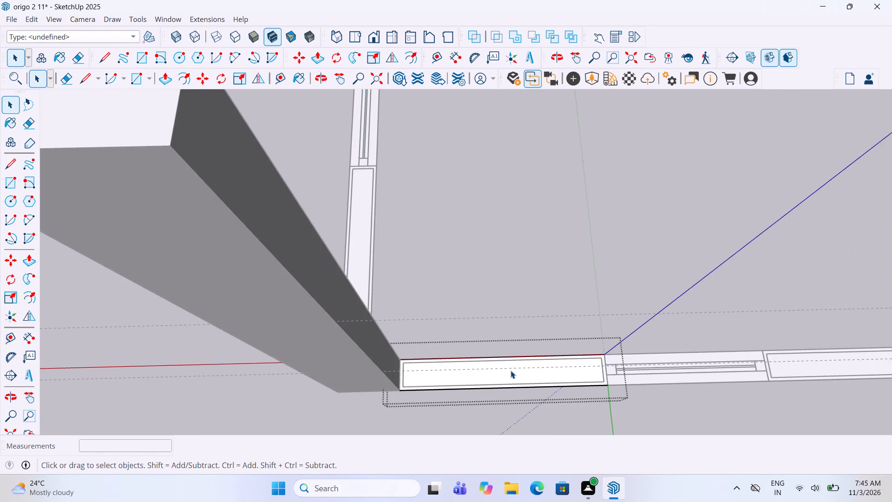
{"action": "key", "text": "p"}
{"action": "left_click", "coordinate": [511, 370]}
{"action": "type", "text": "11"}
{"action": "key", "text": "apostrophe"}
{"action": "key", "text": "Return"}
{"action": "key", "text": "space"}
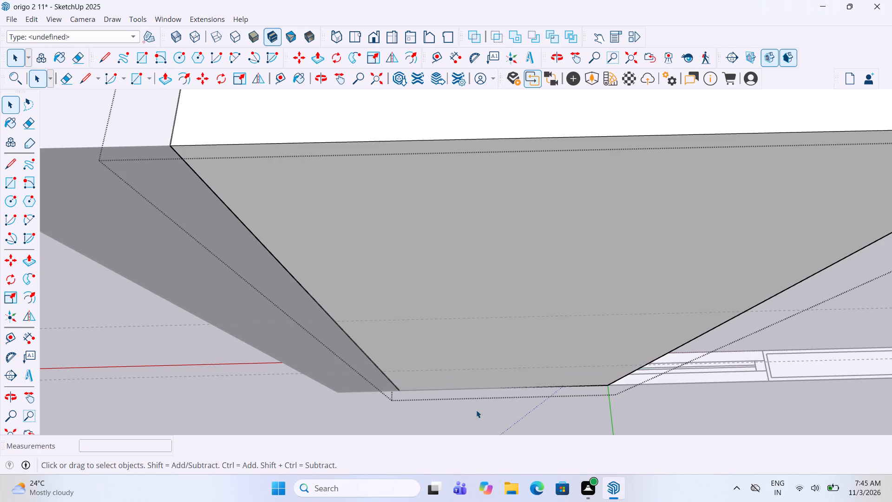
{"action": "left_click", "coordinate": [463, 427]}
Extrude the first window face of that outer wall inside its group, level with the adjoining 11' wall.
{"action": "scroll", "coordinate": [457, 404], "scroll_direction": "down", "scroll_amount": 6}
{"action": "middle_click_drag", "start_coordinate": [446, 396], "coordinate": [424, 360]}
{"action": "scroll", "coordinate": [535, 390], "scroll_direction": "up", "scroll_amount": 2}
{"action": "double_click", "coordinate": [594, 405]}
{"action": "key", "text": "p"}
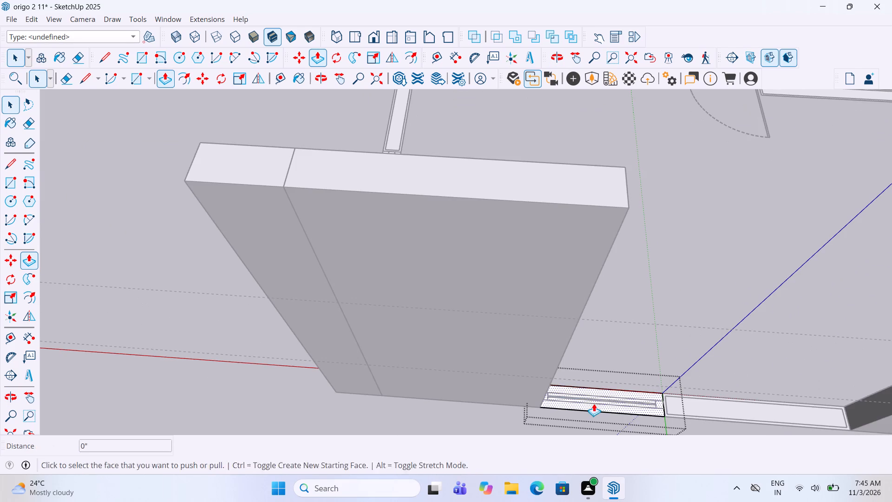
{"action": "double_click", "coordinate": [594, 403]}
{"action": "left_click", "coordinate": [595, 395]}
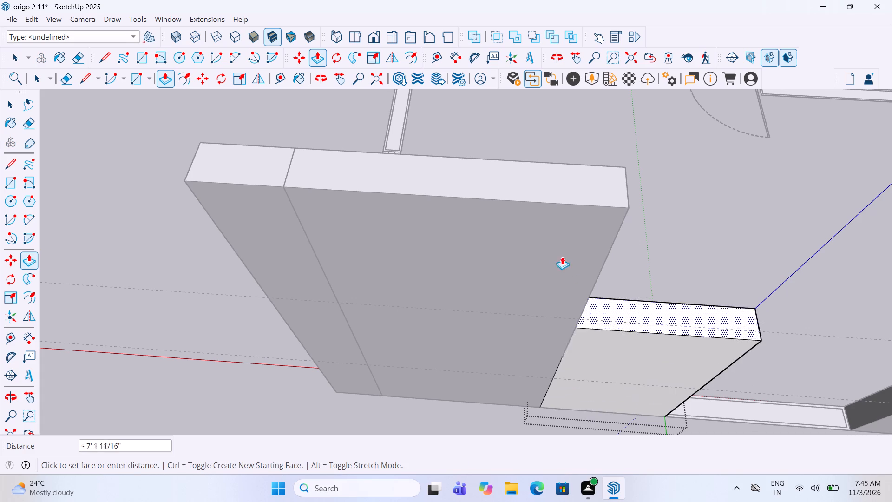
{"action": "left_click", "coordinate": [495, 179]}
{"action": "key", "text": "space"}
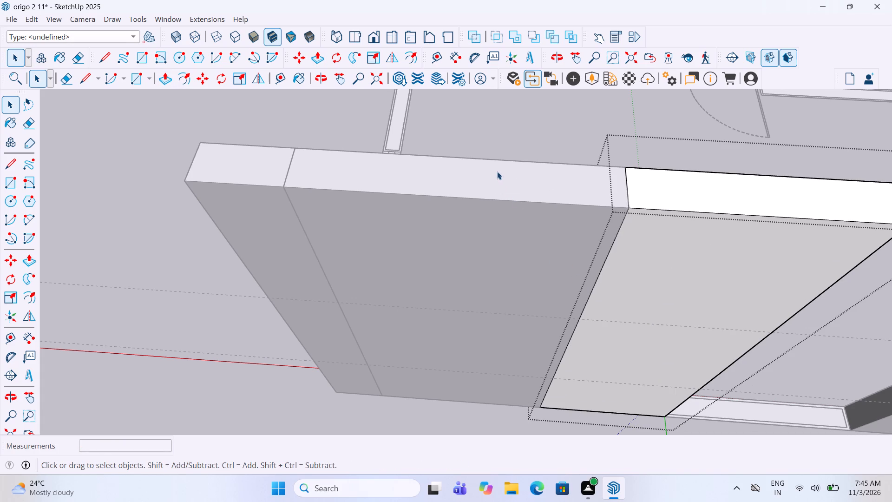
{"action": "left_click", "coordinate": [169, 258]}
Extrude the outer wall face between the first window and the middle column to 11' inside its group.
{"action": "scroll", "coordinate": [223, 281], "scroll_direction": "down", "scroll_amount": 4}
{"action": "scroll", "coordinate": [297, 287], "scroll_direction": "down", "scroll_amount": 4}
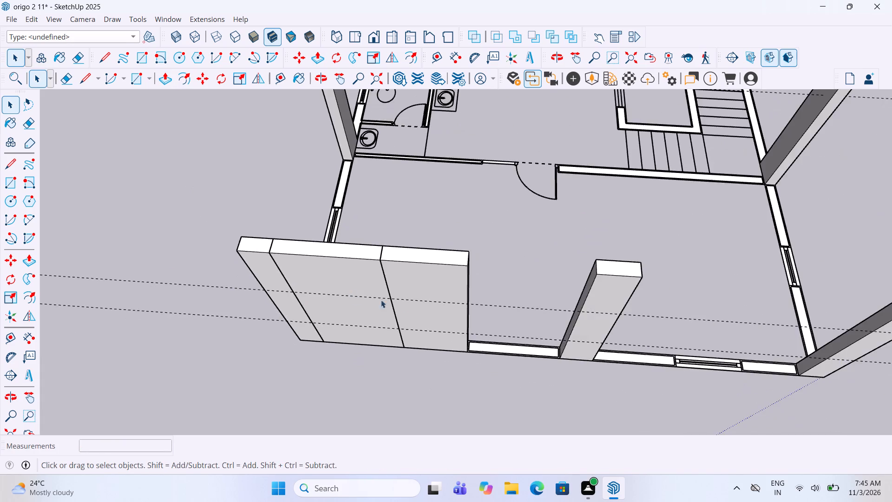
{"action": "scroll", "coordinate": [451, 345], "scroll_direction": "up", "scroll_amount": 6}
{"action": "double_click", "coordinate": [512, 352]}
{"action": "key", "text": "p"}
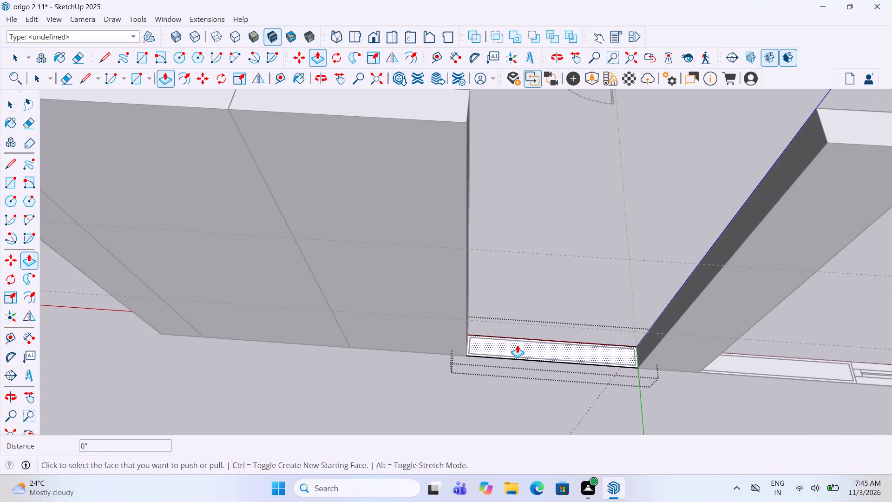
{"action": "left_click", "coordinate": [517, 345]}
{"action": "scroll", "coordinate": [518, 337], "scroll_direction": "down", "scroll_amount": 4}
{"action": "left_click", "coordinate": [408, 222]}
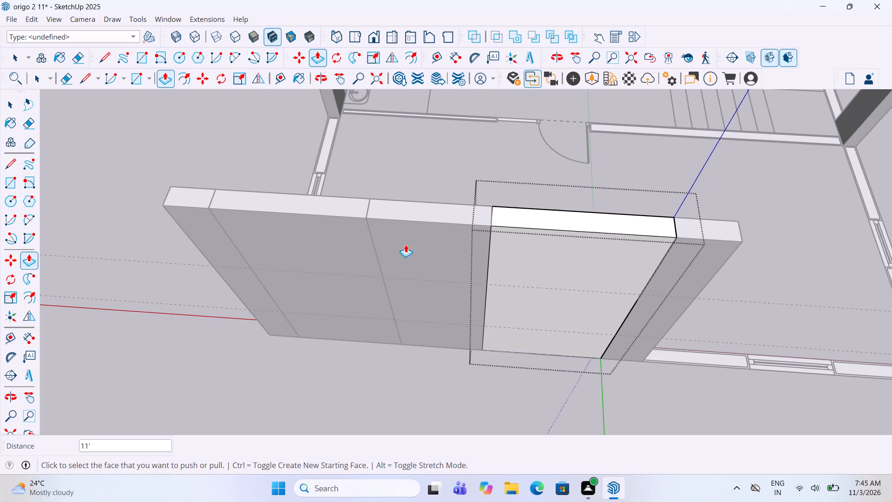
{"action": "key", "text": "space"}
{"action": "left_click", "coordinate": [314, 411]}
Extrude the outer wall face between the middle column and the second window inside its group, level with the raised 11' wall.
{"action": "scroll", "coordinate": [278, 269], "scroll_direction": "down", "scroll_amount": 5}
{"action": "scroll", "coordinate": [891, 377], "scroll_direction": "up", "scroll_amount": 4}
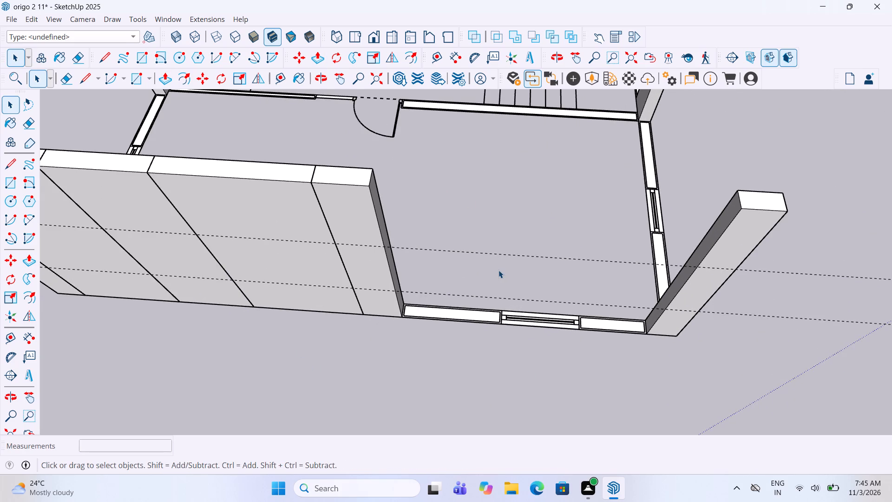
{"action": "scroll", "coordinate": [498, 270], "scroll_direction": "up", "scroll_amount": 3}
{"action": "key", "text": "p"}
{"action": "key", "text": "space"}
{"action": "double_click", "coordinate": [462, 329]}
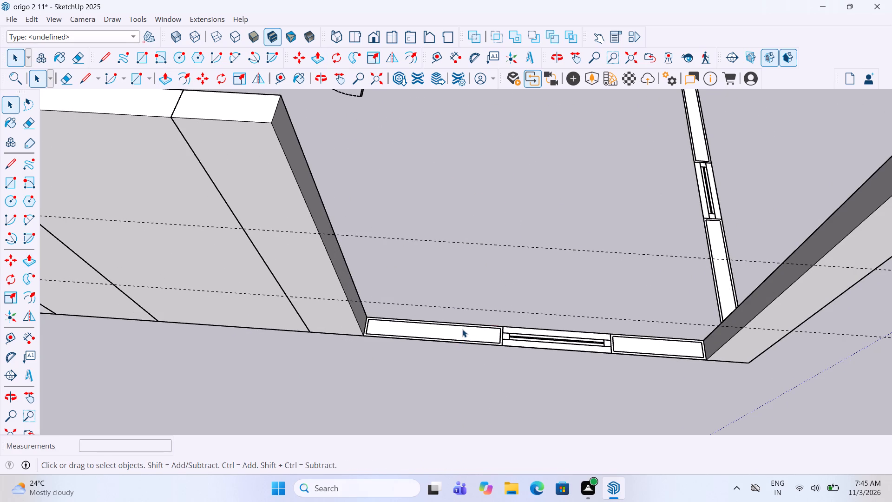
{"action": "key", "text": "p"}
{"action": "left_click", "coordinate": [462, 329]}
{"action": "scroll", "coordinate": [462, 329], "scroll_direction": "down", "scroll_amount": 3}
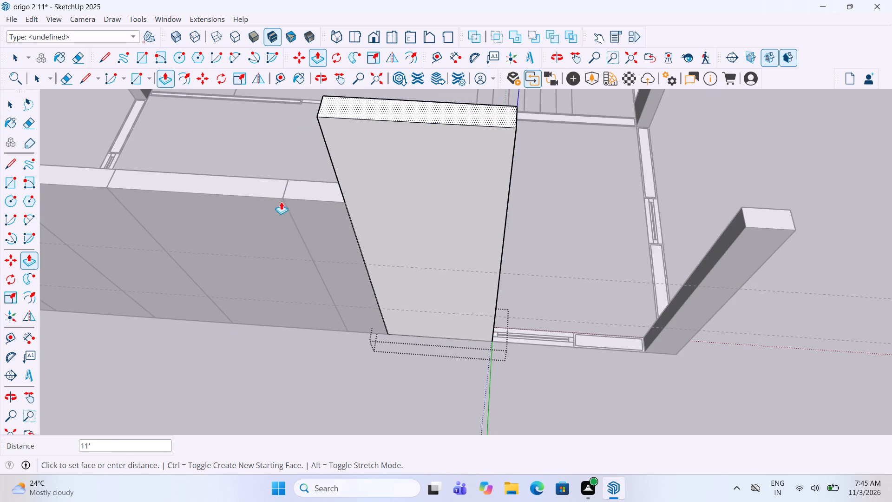
{"action": "left_click", "coordinate": [312, 200]}
{"action": "key", "text": "space"}
{"action": "left_click", "coordinate": [330, 375]}
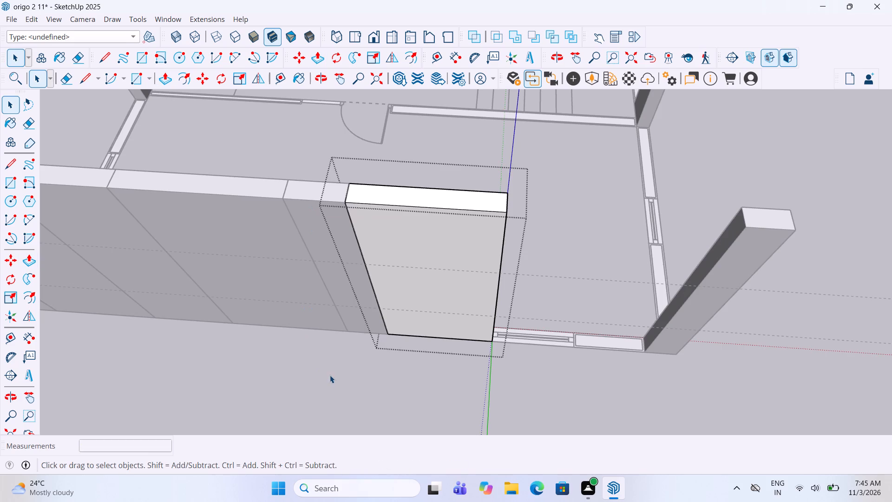
Extrude the second window face of the large room's outer wall inside its group, level with the adjoining 11' wall.
{"action": "scroll", "coordinate": [443, 364], "scroll_direction": "up", "scroll_amount": 3}
{"action": "left_click", "coordinate": [602, 327]}
{"action": "left_click", "coordinate": [602, 327]}
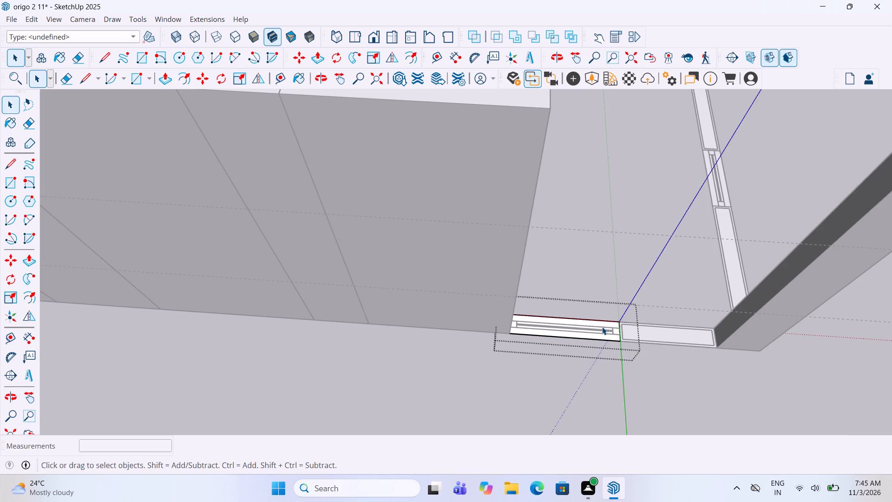
{"action": "key", "text": "p"}
{"action": "left_click", "coordinate": [585, 315]}
{"action": "double_click", "coordinate": [584, 328]}
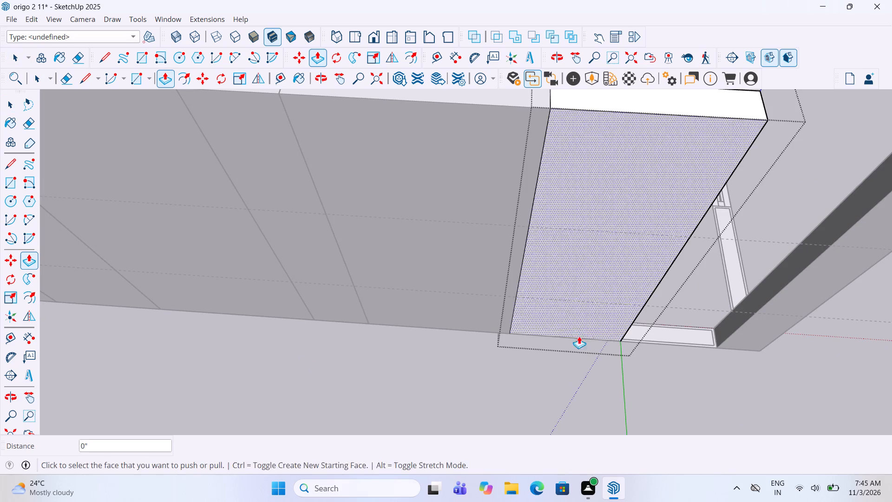
{"action": "key", "text": "space"}
{"action": "left_click", "coordinate": [480, 381]}
Extrude the outer wall face between the second window and the staircase-side corner column to 11' inside its group.
{"action": "scroll", "coordinate": [384, 371], "scroll_direction": "down", "scroll_amount": 5}
{"action": "scroll", "coordinate": [615, 369], "scroll_direction": "up", "scroll_amount": 4}
{"action": "double_click", "coordinate": [528, 339]}
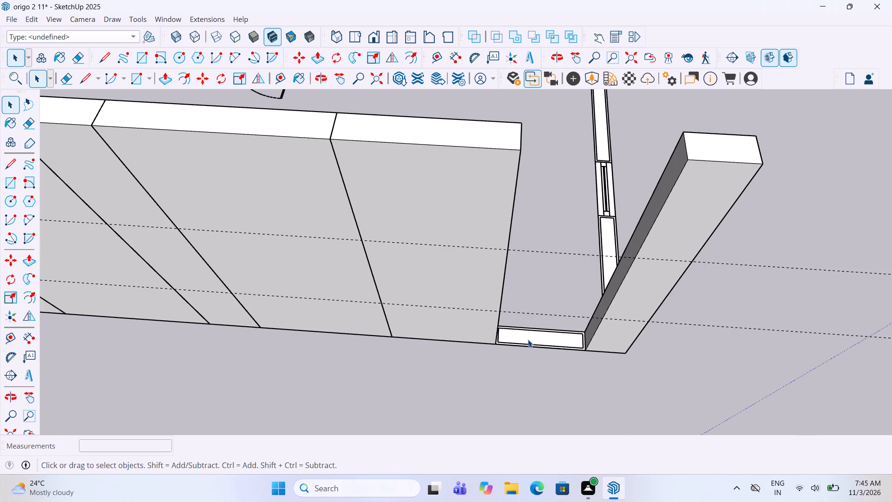
{"action": "key", "text": "p"}
{"action": "double_click", "coordinate": [530, 334]}
{"action": "key", "text": "space"}
{"action": "left_click", "coordinate": [463, 397]}
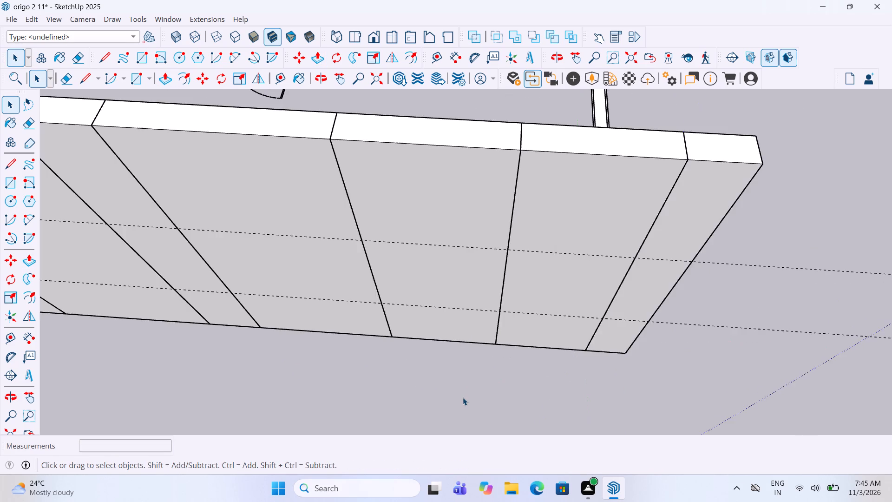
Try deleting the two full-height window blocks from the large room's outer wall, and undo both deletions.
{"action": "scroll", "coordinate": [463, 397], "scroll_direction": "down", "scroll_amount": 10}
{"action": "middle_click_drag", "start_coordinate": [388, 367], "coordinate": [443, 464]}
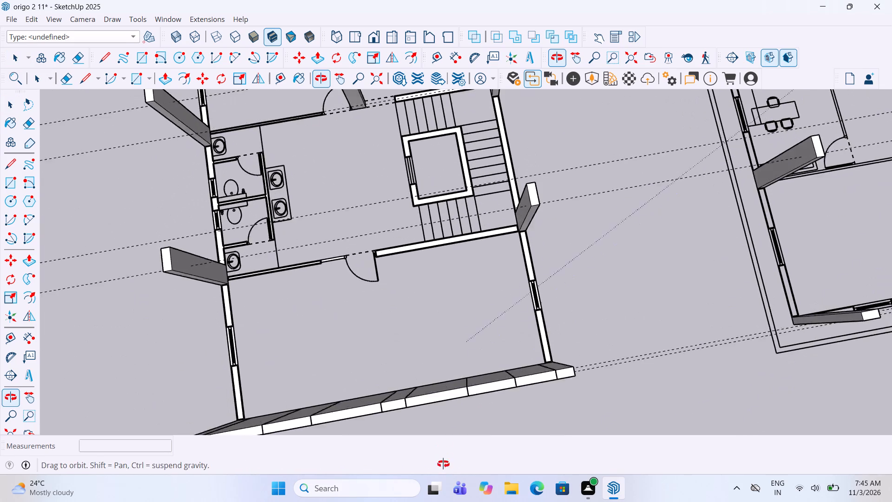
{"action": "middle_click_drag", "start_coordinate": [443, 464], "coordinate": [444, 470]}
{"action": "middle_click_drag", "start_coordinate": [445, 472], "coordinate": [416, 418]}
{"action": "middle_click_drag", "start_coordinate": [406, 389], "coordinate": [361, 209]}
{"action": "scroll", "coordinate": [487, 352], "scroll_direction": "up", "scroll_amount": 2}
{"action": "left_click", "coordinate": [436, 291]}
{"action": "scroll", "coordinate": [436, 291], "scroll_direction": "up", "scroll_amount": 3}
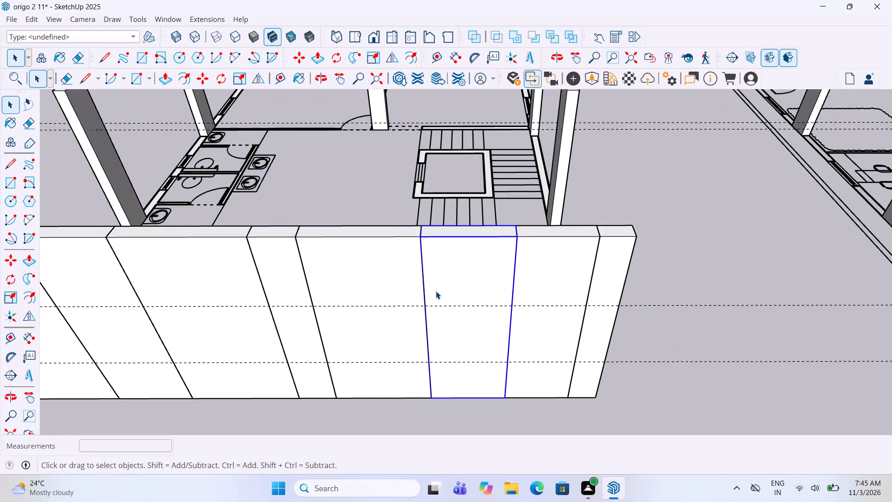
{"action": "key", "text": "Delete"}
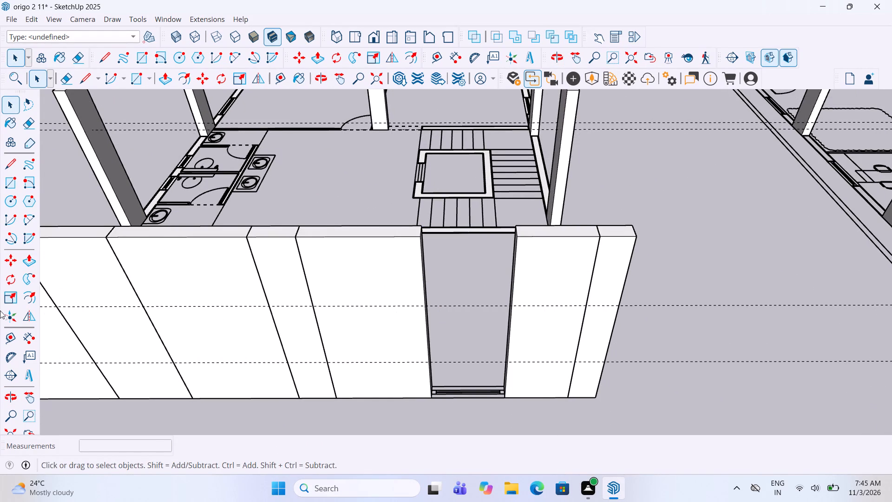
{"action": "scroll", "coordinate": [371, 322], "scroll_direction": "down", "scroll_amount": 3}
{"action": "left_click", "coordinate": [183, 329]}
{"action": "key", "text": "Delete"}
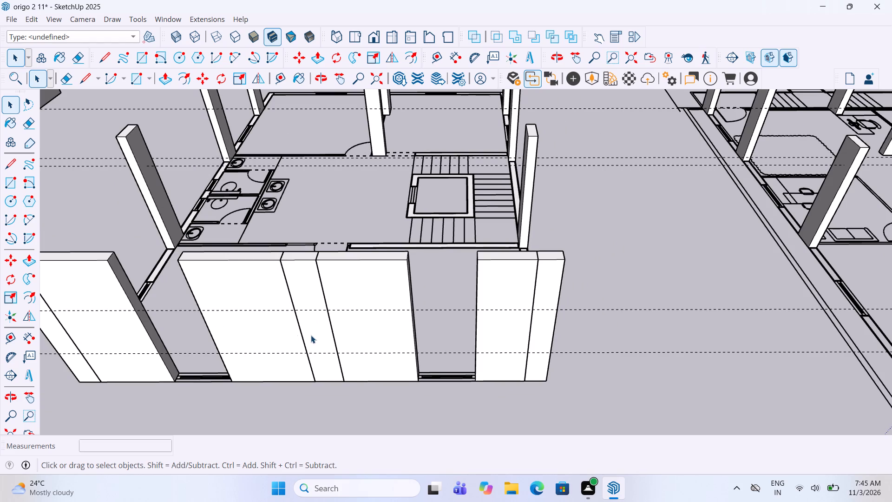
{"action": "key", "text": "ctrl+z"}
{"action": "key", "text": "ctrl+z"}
Open the staircase-side window block's group and draw a full-width rectangle on its outer face between the two horizontal guides.
{"action": "scroll", "coordinate": [508, 361], "scroll_direction": "up", "scroll_amount": 4}
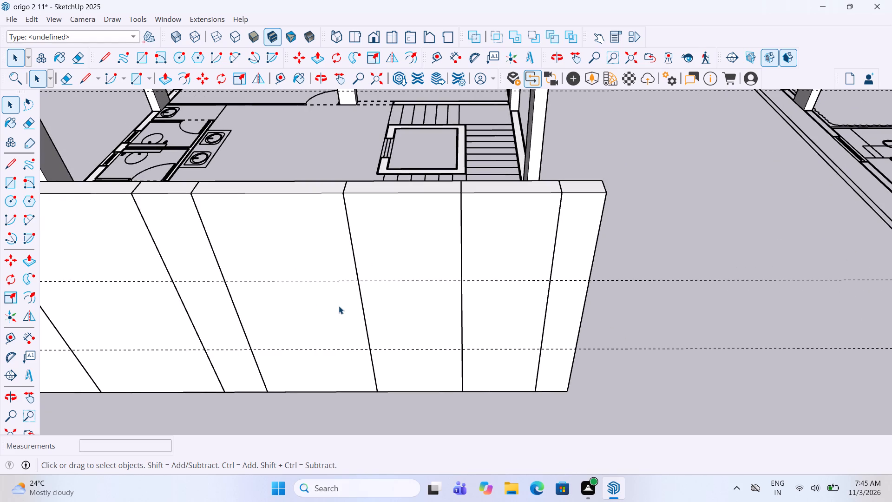
{"action": "left_click", "coordinate": [339, 306]}
{"action": "double_click", "coordinate": [426, 322]}
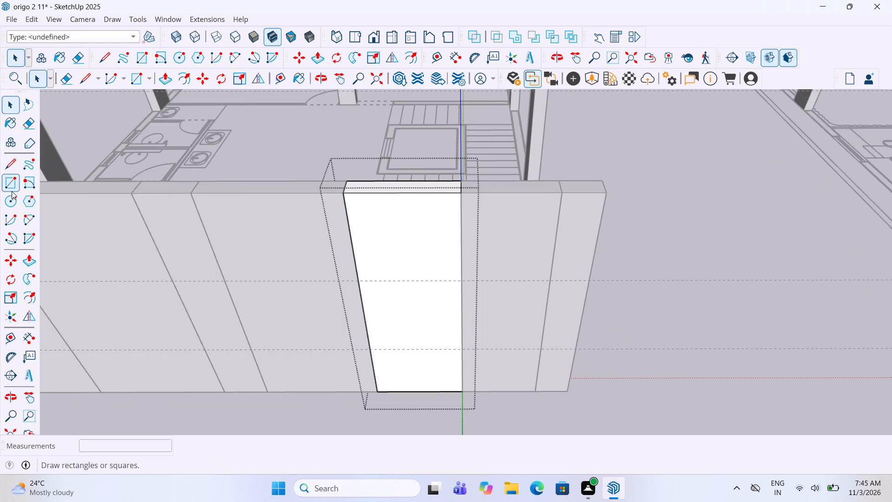
{"action": "left_click", "coordinate": [12, 191]}
{"action": "left_click", "coordinate": [369, 348]}
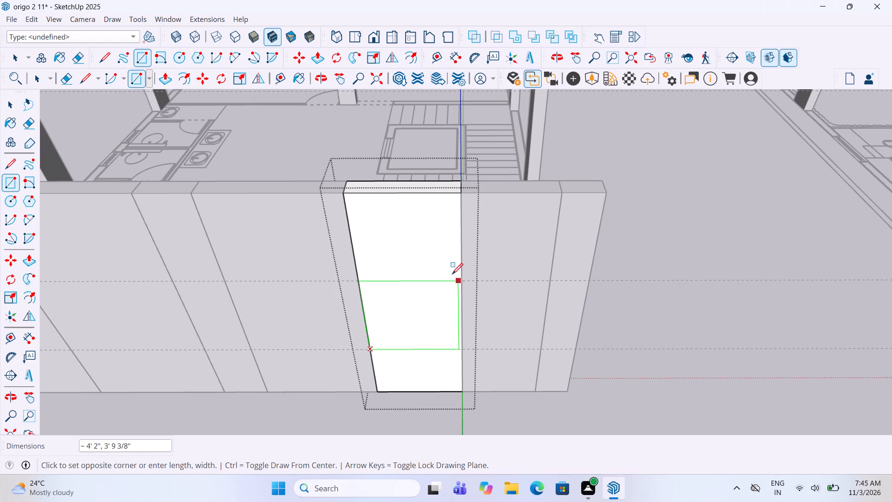
{"action": "scroll", "coordinate": [449, 274], "scroll_direction": "up", "scroll_amount": 5}
{"action": "left_click", "coordinate": [470, 286]}
Push the rectangle 9" through the staircase-side window block, clear its remaining face, and leave the group.
{"action": "key", "text": "p"}
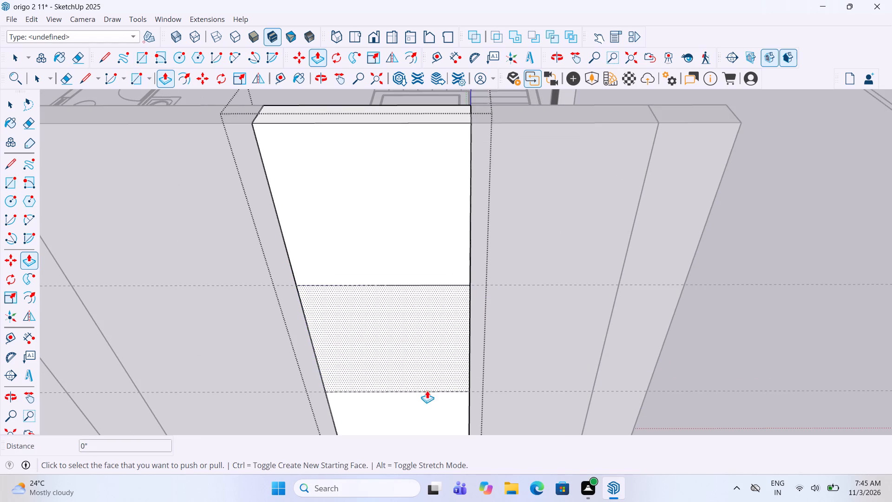
{"action": "left_click", "coordinate": [419, 380]}
{"action": "double_click", "coordinate": [407, 313]}
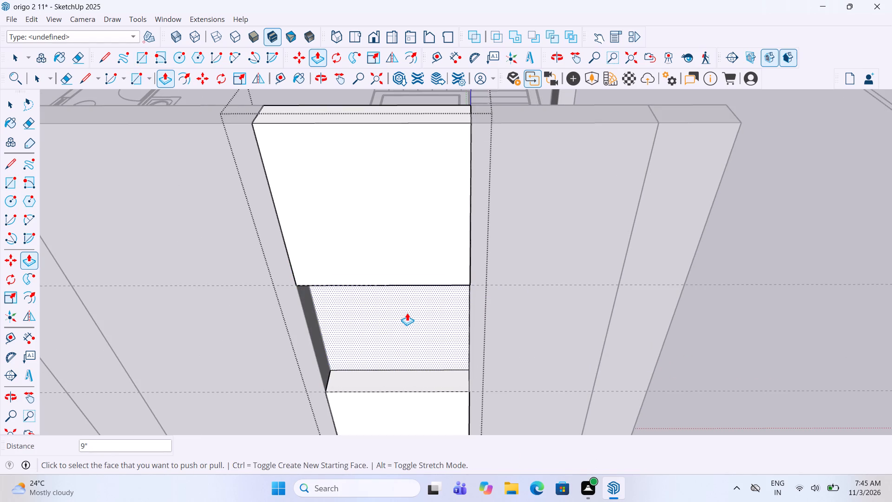
{"action": "left_click", "coordinate": [407, 313]}
{"action": "key", "text": "Delete"}
{"action": "key", "text": "space"}
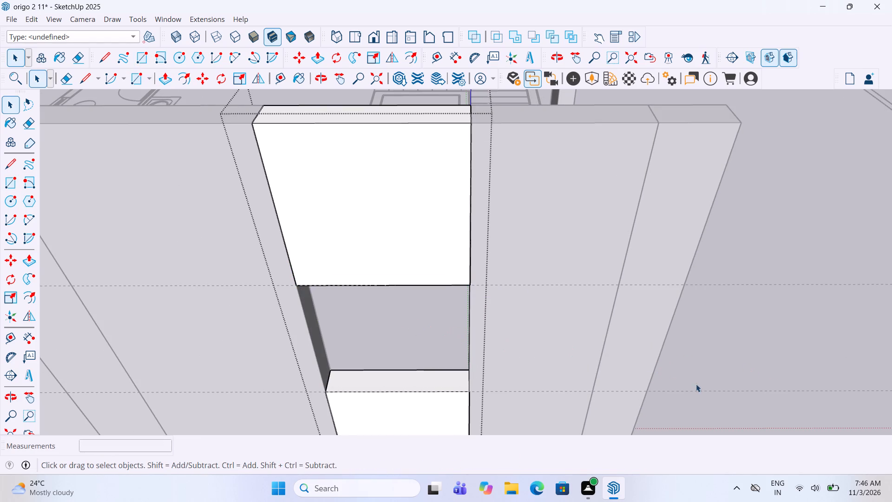
{"action": "scroll", "coordinate": [477, 299], "scroll_direction": "down", "scroll_amount": 10}
{"action": "left_click", "coordinate": [363, 448]}
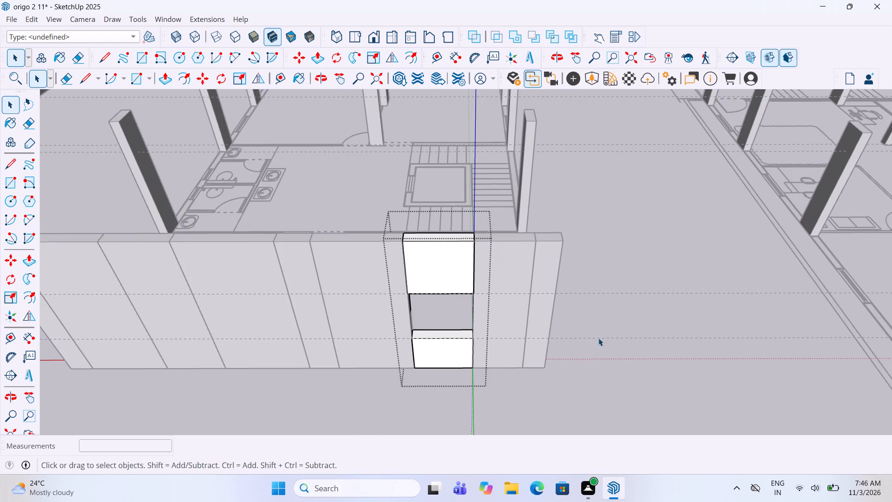
{"action": "scroll", "coordinate": [598, 338], "scroll_direction": "down", "scroll_amount": 3}
{"action": "left_click", "coordinate": [608, 373]}
Inside the washroom-side window block's group, draw a 4' by about 3' 11" rectangle between the two guides.
{"action": "scroll", "coordinate": [12, 269], "scroll_direction": "up", "scroll_amount": 4}
{"action": "scroll", "coordinate": [224, 287], "scroll_direction": "up", "scroll_amount": 7}
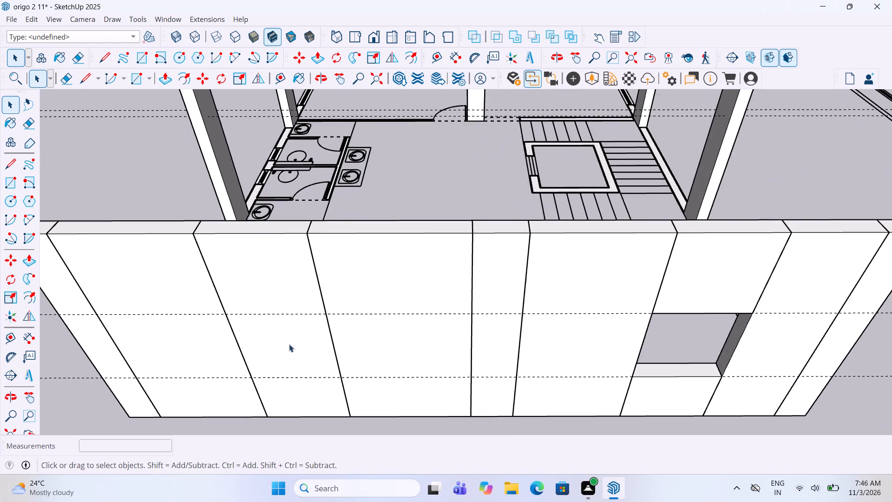
{"action": "double_click", "coordinate": [324, 370]}
{"action": "left_click", "coordinate": [10, 191]}
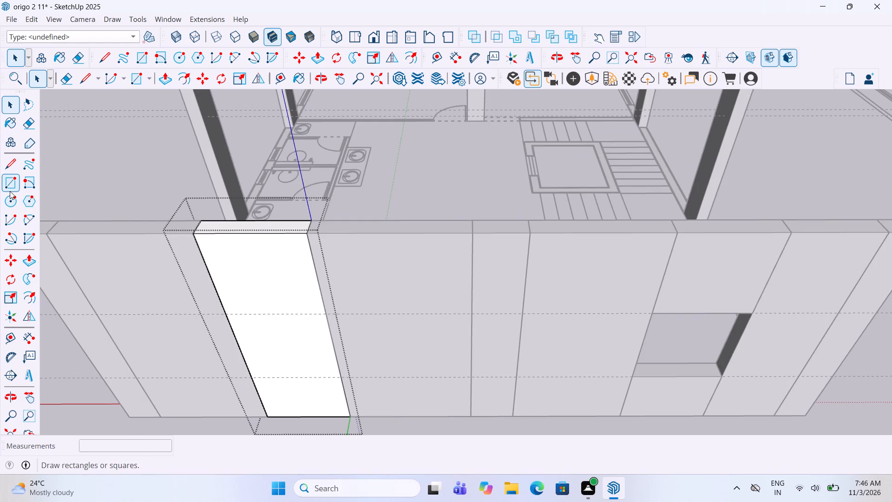
{"action": "left_click", "coordinate": [252, 381]}
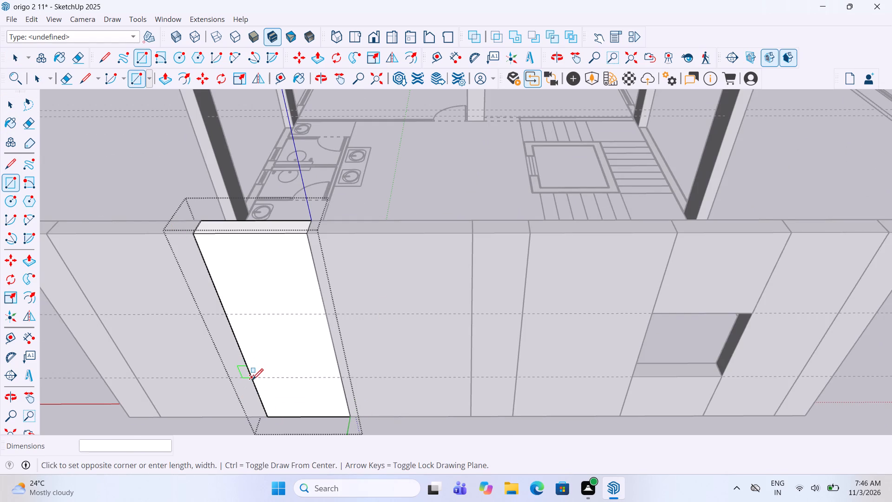
{"action": "left_click", "coordinate": [329, 312]}
Push the rectangle 9" through the washroom-side window block to cut its opening, and leave the group.
{"action": "key", "text": "p"}
{"action": "left_click", "coordinate": [281, 360]}
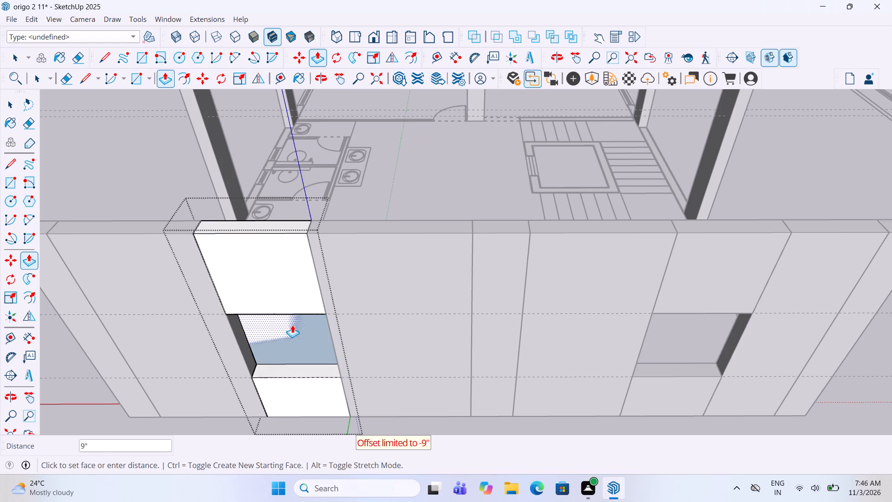
{"action": "double_click", "coordinate": [292, 325]}
{"action": "key", "text": "Delete"}
{"action": "key", "text": "space"}
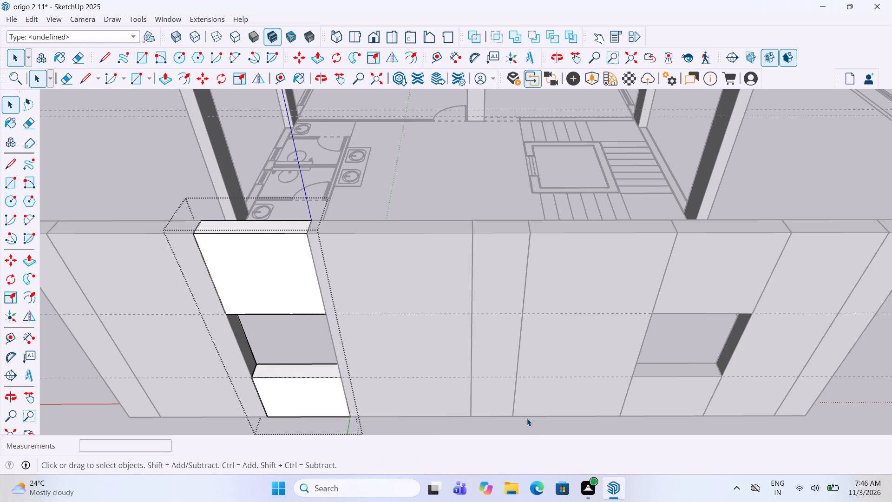
{"action": "left_click", "coordinate": [527, 418]}
Extrude the large room's washroom-side wall face between its window and the outer corner column up to the column's top, inside its group.
{"action": "scroll", "coordinate": [527, 418], "scroll_direction": "down", "scroll_amount": 9}
{"action": "middle_click_drag", "start_coordinate": [13, 285], "coordinate": [629, 347]}
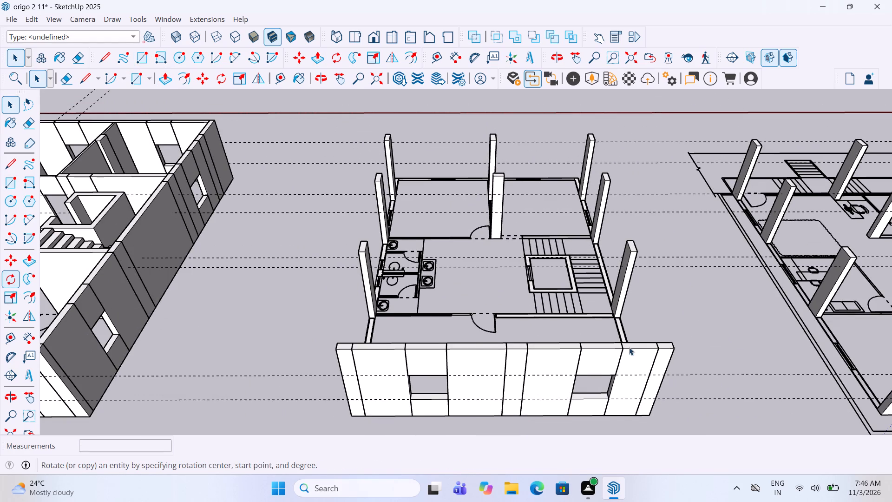
{"action": "scroll", "coordinate": [626, 343], "scroll_direction": "up", "scroll_amount": 1}
{"action": "scroll", "coordinate": [575, 334], "scroll_direction": "down", "scroll_amount": 4}
{"action": "middle_click_drag", "start_coordinate": [146, 315], "coordinate": [722, 322]}
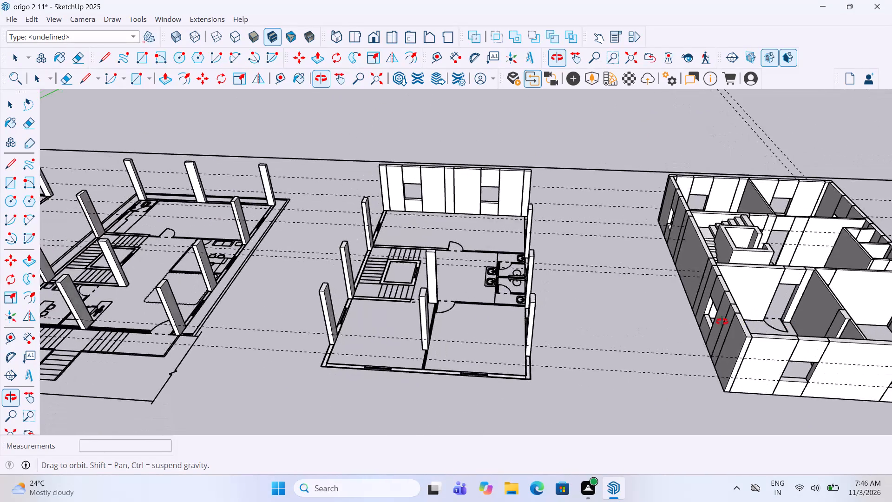
{"action": "middle_click_drag", "start_coordinate": [722, 322], "coordinate": [535, 333]}
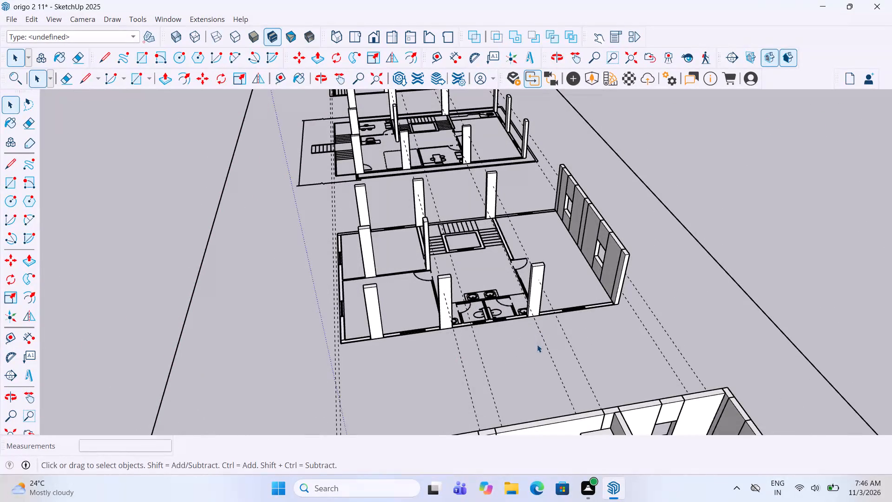
{"action": "scroll", "coordinate": [554, 316], "scroll_direction": "up", "scroll_amount": 3}
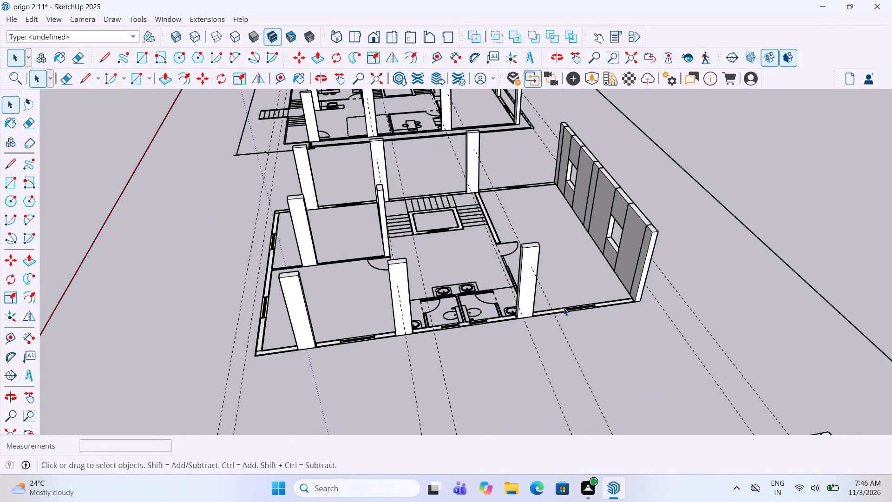
{"action": "scroll", "coordinate": [607, 298], "scroll_direction": "up", "scroll_amount": 5}
{"action": "middle_click_drag", "start_coordinate": [607, 296], "coordinate": [550, 379]}
{"action": "scroll", "coordinate": [634, 350], "scroll_direction": "up", "scroll_amount": 3}
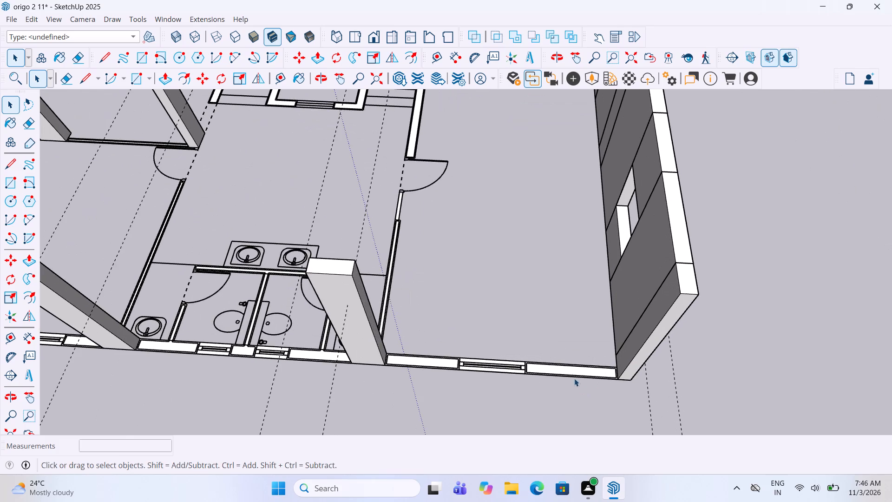
{"action": "scroll", "coordinate": [566, 369], "scroll_direction": "up", "scroll_amount": 5}
{"action": "double_click", "coordinate": [561, 372]}
{"action": "key", "text": "p"}
{"action": "double_click", "coordinate": [561, 366]}
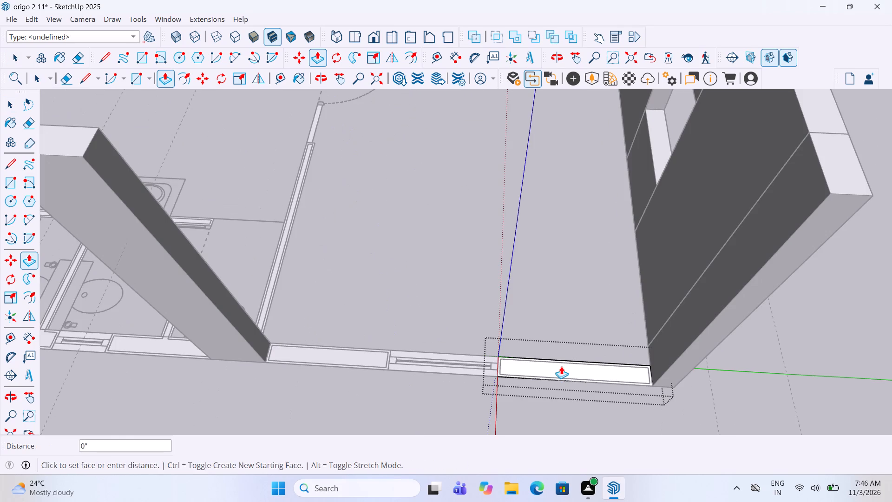
{"action": "key", "text": "ctrl+z"}
{"action": "left_click", "coordinate": [561, 366], "text": "ctrl"}
{"action": "scroll", "coordinate": [562, 354], "scroll_direction": "down", "scroll_amount": 4}
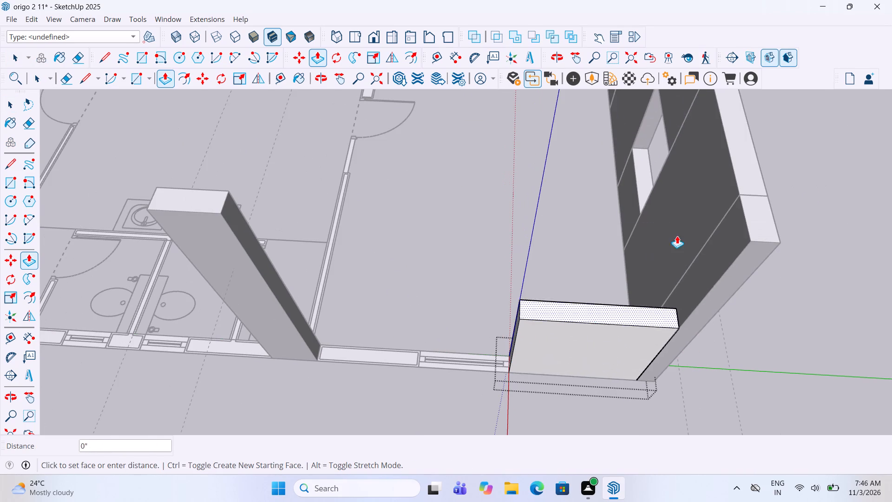
{"action": "left_click", "coordinate": [764, 238]}
{"action": "key", "text": "space"}
{"action": "left_click", "coordinate": [321, 427]}
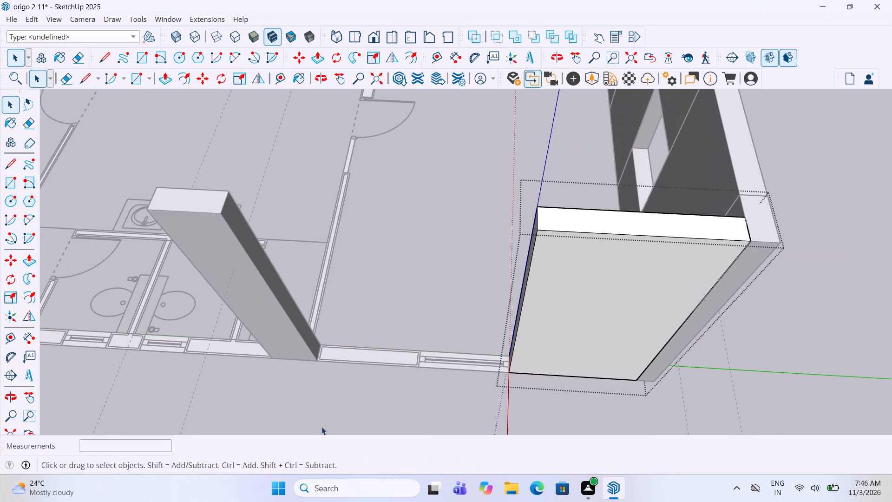
Extrude the side wall face between the washroom column and the window to the same height inside its group.
{"action": "scroll", "coordinate": [398, 363], "scroll_direction": "up", "scroll_amount": 3}
{"action": "double_click", "coordinate": [392, 353]}
{"action": "key", "text": "p"}
{"action": "double_click", "coordinate": [387, 347]}
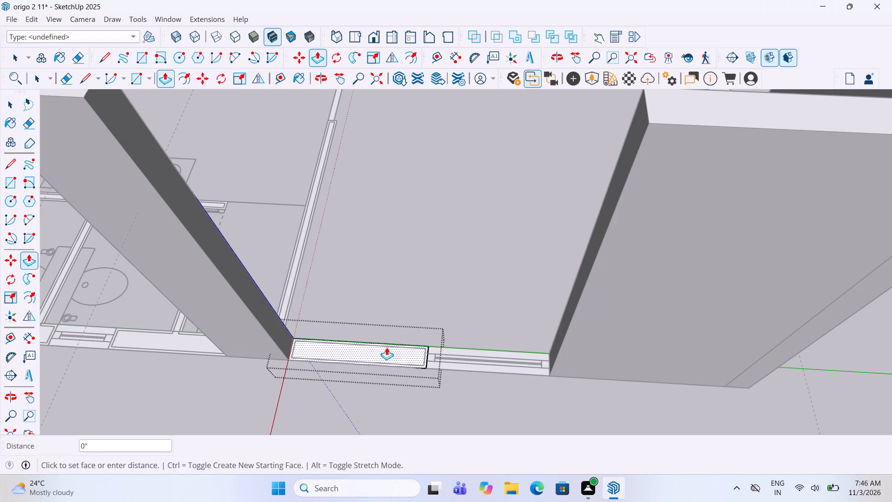
{"action": "key", "text": "space"}
{"action": "left_click", "coordinate": [415, 401]}
Extrude the side wall's window face inside its group, level with the raised walls on both sides.
{"action": "scroll", "coordinate": [480, 384], "scroll_direction": "down", "scroll_amount": 3}
{"action": "scroll", "coordinate": [485, 361], "scroll_direction": "up", "scroll_amount": 2}
{"action": "double_click", "coordinate": [481, 374]}
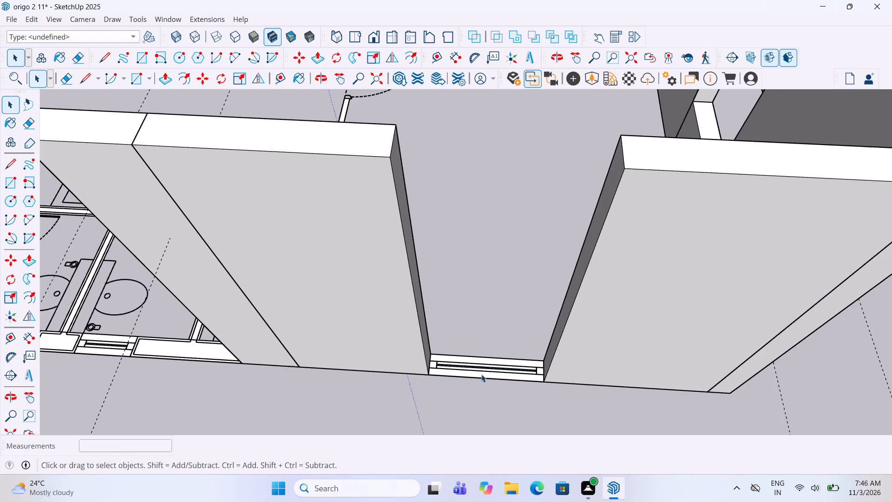
{"action": "key", "text": "p"}
{"action": "double_click", "coordinate": [482, 366]}
{"action": "key", "text": "space"}
{"action": "left_click", "coordinate": [438, 410]}
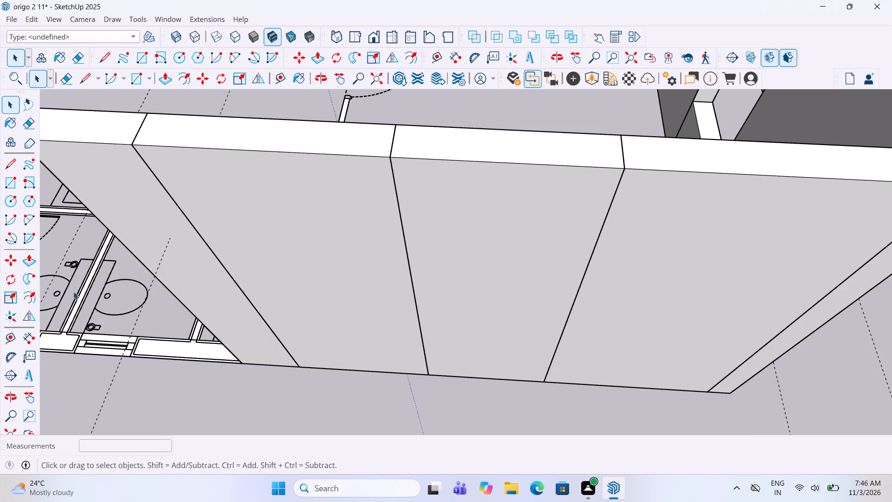
Place a horizontal guide 3' above the base edge of the side wall's window block.
{"action": "left_click", "coordinate": [14, 337]}
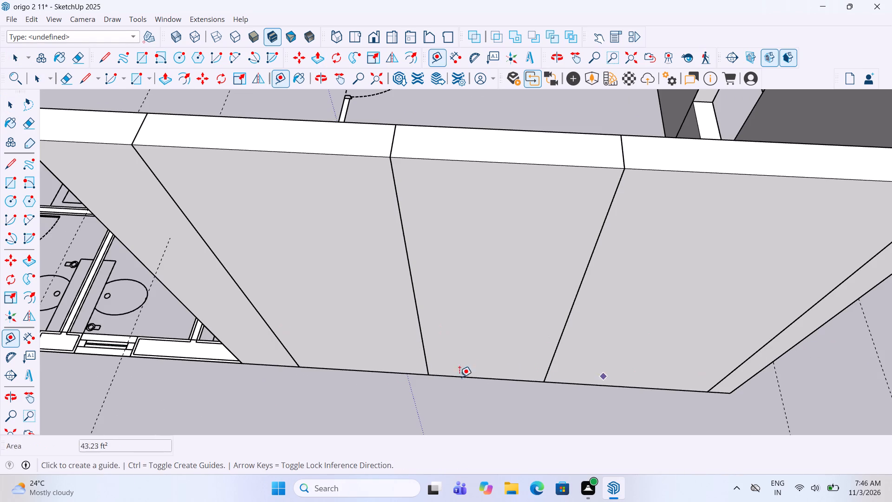
{"action": "left_click", "coordinate": [448, 374]}
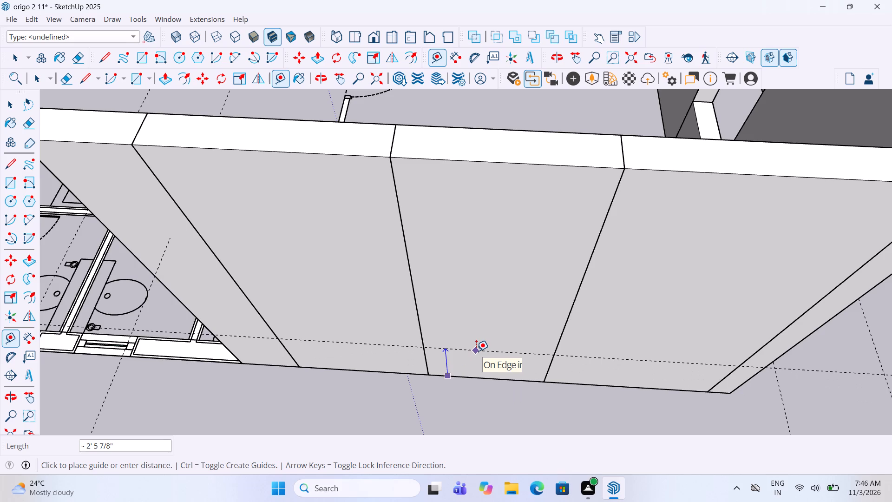
{"action": "type", "text": "3'"}
{"action": "key", "text": "Return"}
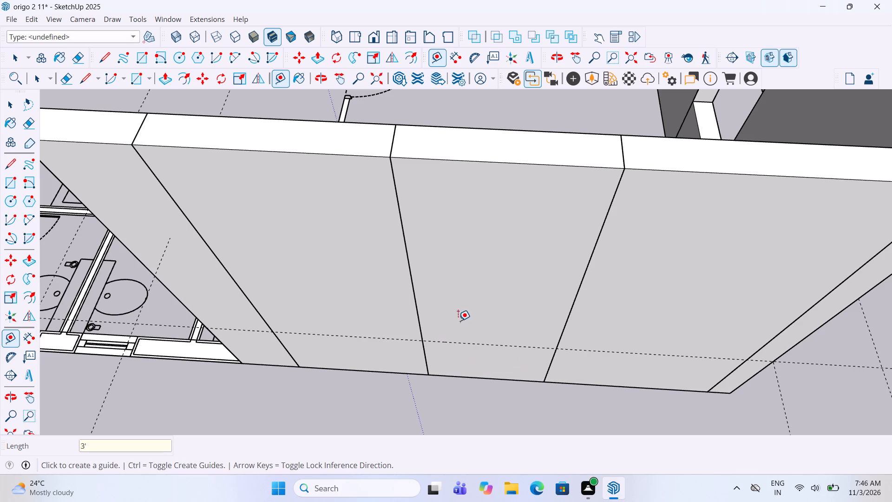
Place a second horizontal guide 4' above the existing guide on the side wall's window block.
{"action": "left_click", "coordinate": [449, 342]}
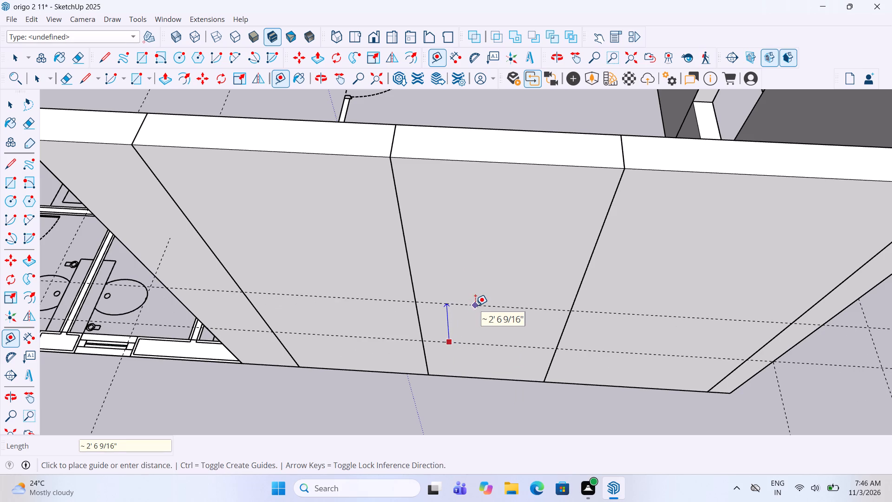
{"action": "type", "text": "4'"}
{"action": "key", "text": "Return"}
{"action": "key", "text": "space"}
Draw a 4' high, about 3' 11 3/16" wide rectangle between the two guides inside the large room's side window block.
{"action": "left_click", "coordinate": [475, 305]}
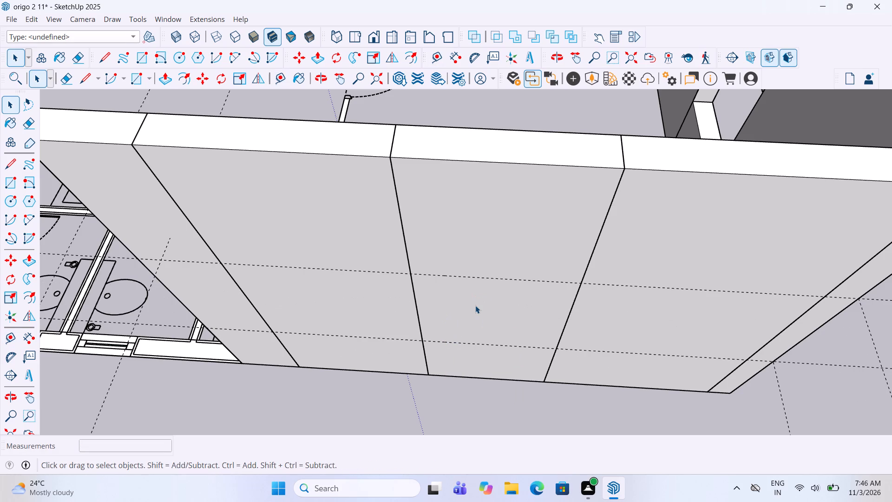
{"action": "left_click", "coordinate": [475, 305]}
{"action": "left_click", "coordinate": [11, 183]}
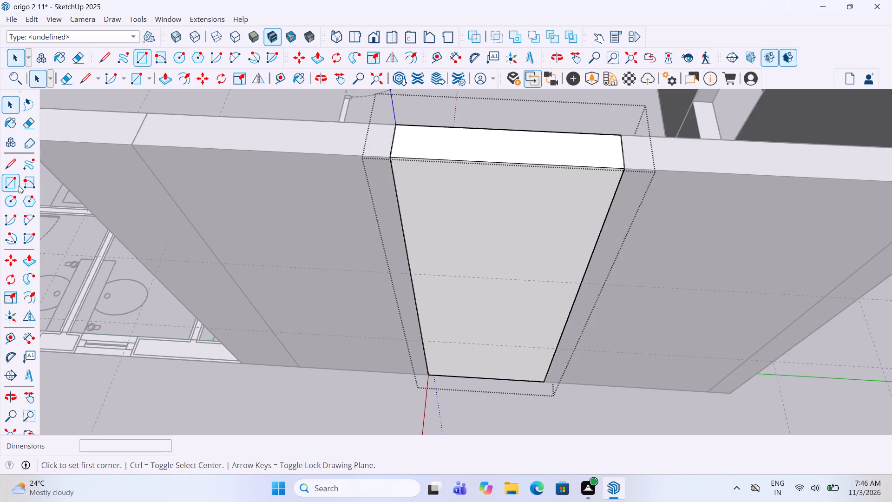
{"action": "left_click", "coordinate": [422, 342]}
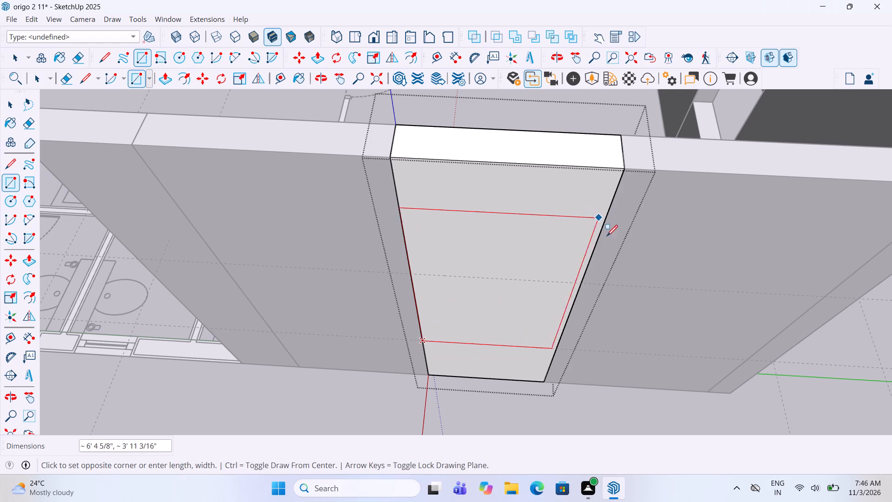
{"action": "left_click", "coordinate": [580, 282]}
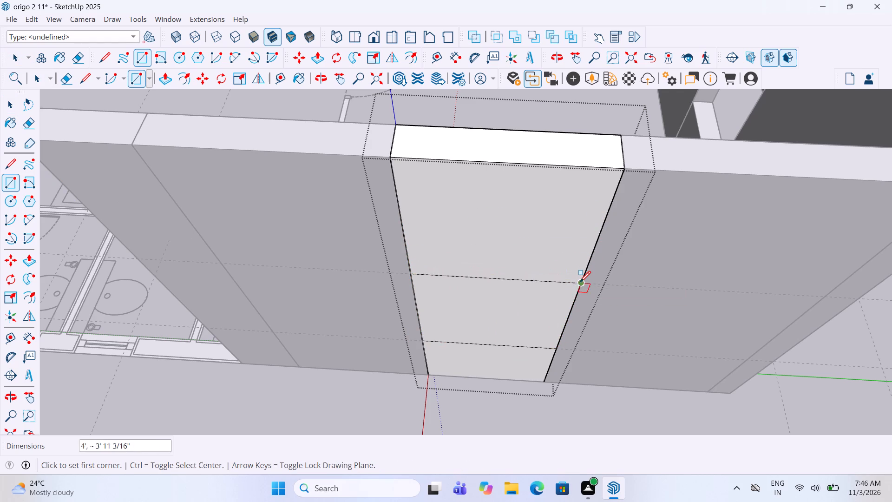
Push the rectangle 9" through the wall and delete its remaining face to open the large room's side window.
{"action": "key", "text": "p"}
{"action": "left_click", "coordinate": [522, 330]}
{"action": "left_click", "coordinate": [494, 289]}
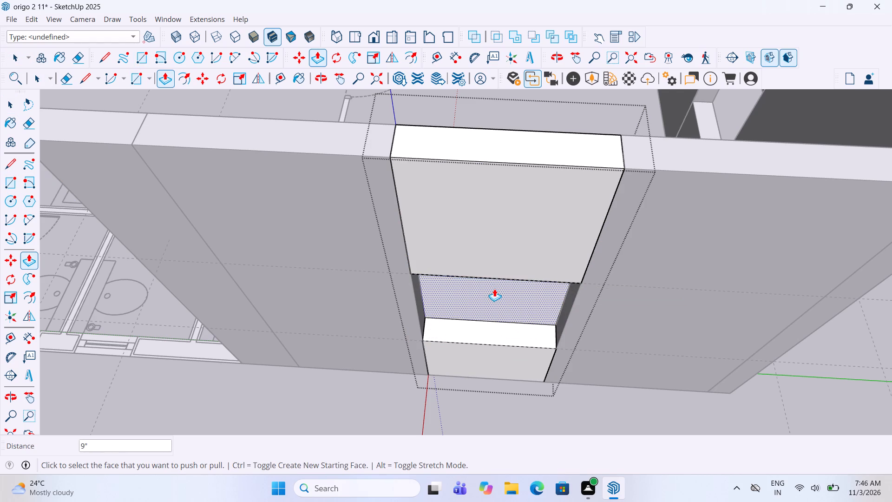
{"action": "left_click", "coordinate": [494, 289]}
{"action": "key", "text": "Delete"}
{"action": "key", "text": "space"}
{"action": "left_click", "coordinate": [558, 411]}
Extrude the washroom's outer wall face beside the raised washroom column up to the column's top, inside its group.
{"action": "scroll", "coordinate": [488, 317], "scroll_direction": "down", "scroll_amount": 2}
{"action": "middle_click_drag", "start_coordinate": [281, 256], "coordinate": [354, 232]}
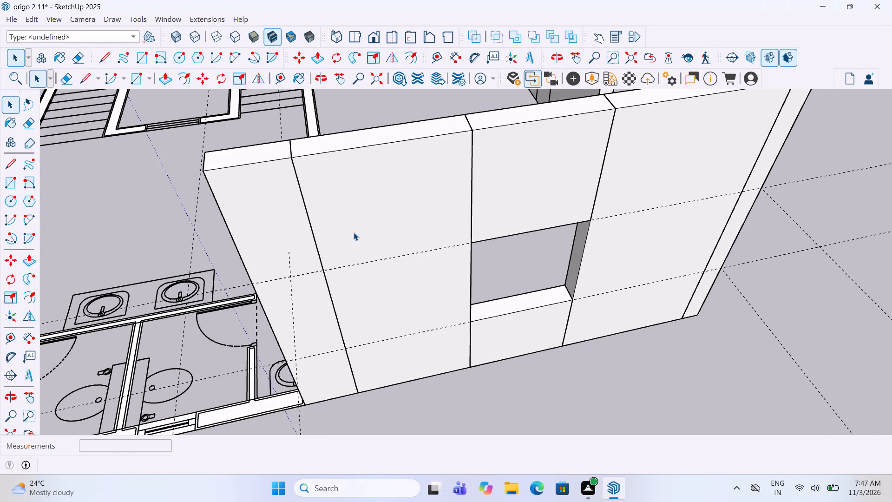
{"action": "scroll", "coordinate": [546, 248], "scroll_direction": "down", "scroll_amount": 2}
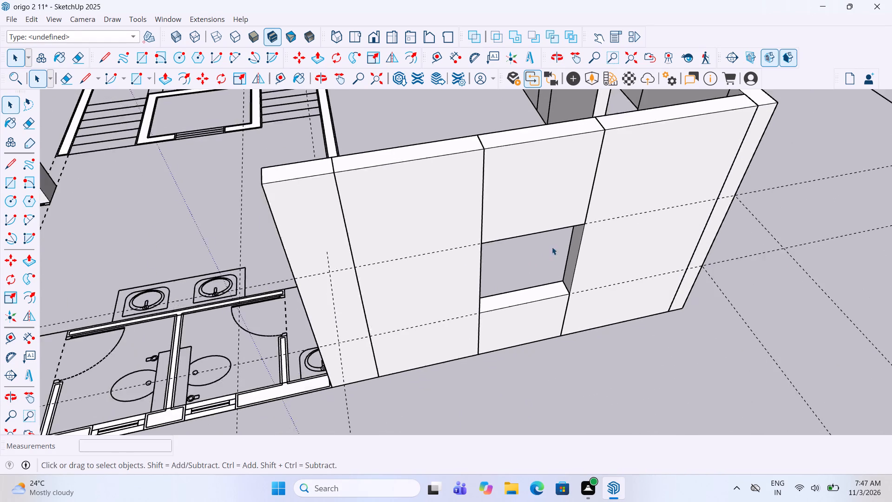
{"action": "scroll", "coordinate": [552, 247], "scroll_direction": "down", "scroll_amount": 5}
{"action": "scroll", "coordinate": [376, 315], "scroll_direction": "up", "scroll_amount": 4}
{"action": "scroll", "coordinate": [471, 313], "scroll_direction": "up", "scroll_amount": 5}
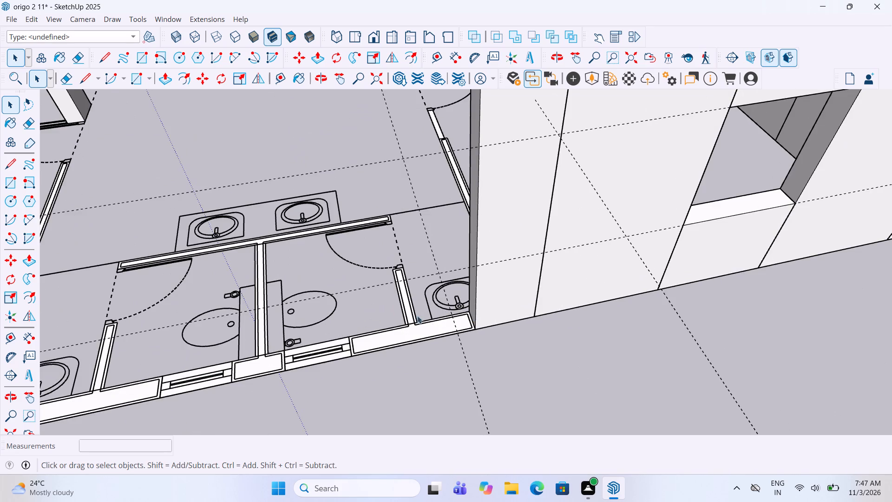
{"action": "scroll", "coordinate": [411, 310], "scroll_direction": "up", "scroll_amount": 7}
{"action": "double_click", "coordinate": [412, 345]}
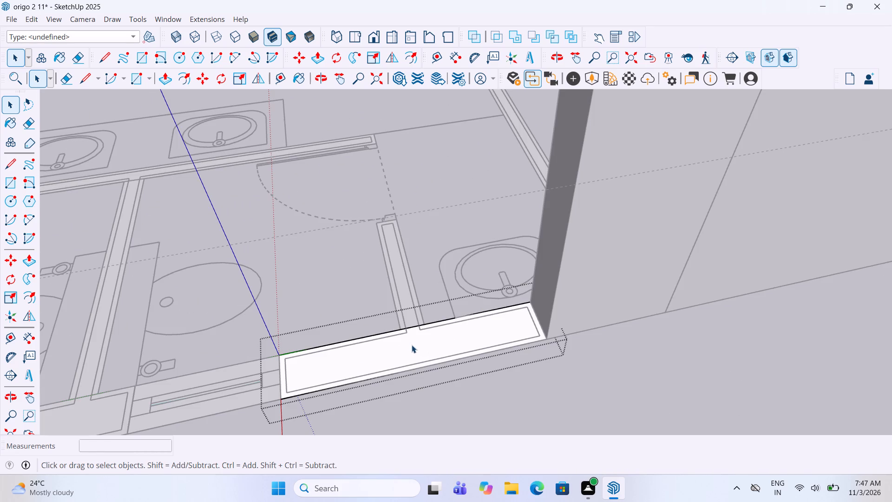
{"action": "key", "text": "p"}
{"action": "double_click", "coordinate": [423, 338]}
{"action": "key", "text": "ctrl+z"}
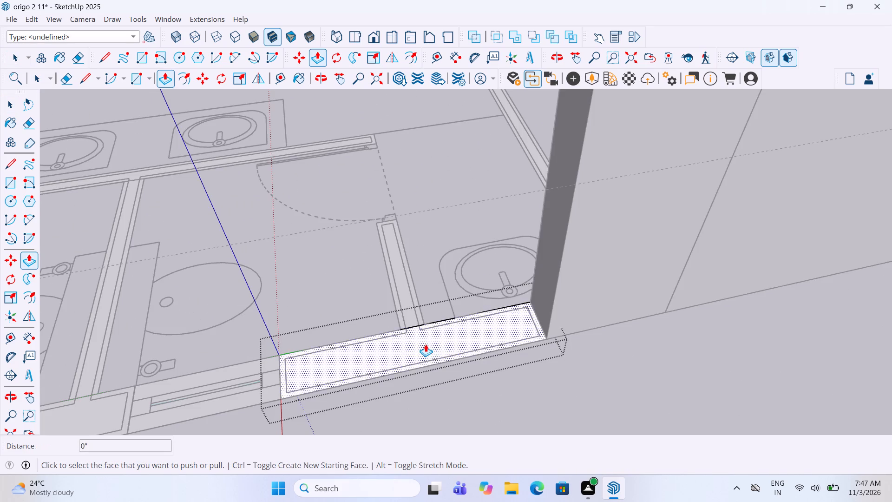
{"action": "left_click", "coordinate": [426, 344]}
{"action": "scroll", "coordinate": [427, 335], "scroll_direction": "down", "scroll_amount": 13}
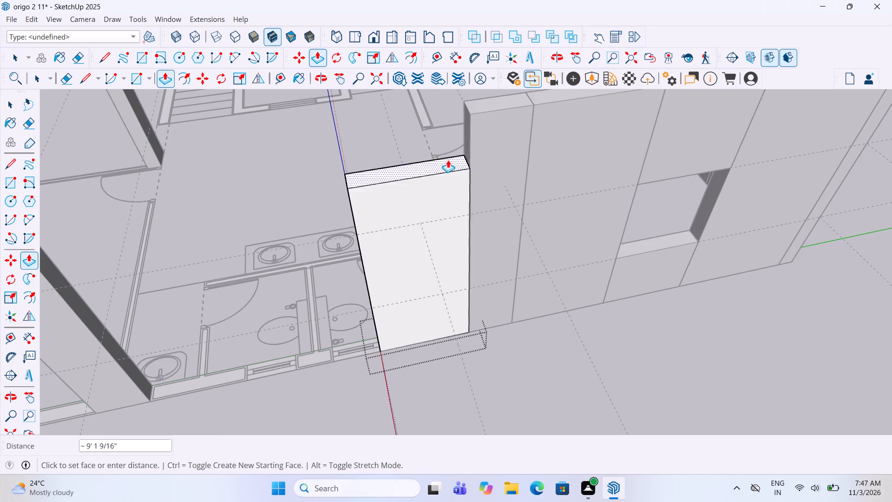
{"action": "left_click", "coordinate": [492, 107]}
{"action": "key", "text": "space"}
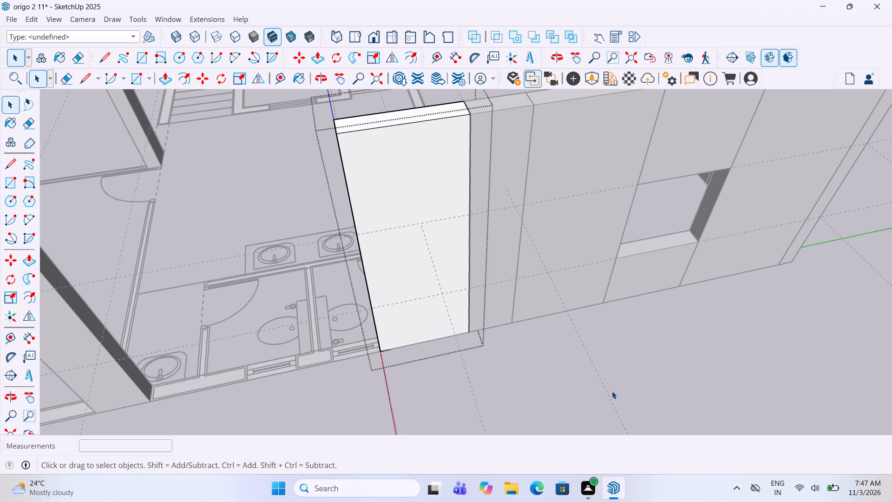
{"action": "left_click", "coordinate": [612, 391]}
Extrude the short outer wall face between the two washroom windows to the same height inside its group.
{"action": "scroll", "coordinate": [843, 251], "scroll_direction": "down", "scroll_amount": 3}
{"action": "middle_click_drag", "start_coordinate": [818, 234], "coordinate": [792, 217]}
{"action": "scroll", "coordinate": [421, 336], "scroll_direction": "up", "scroll_amount": 4}
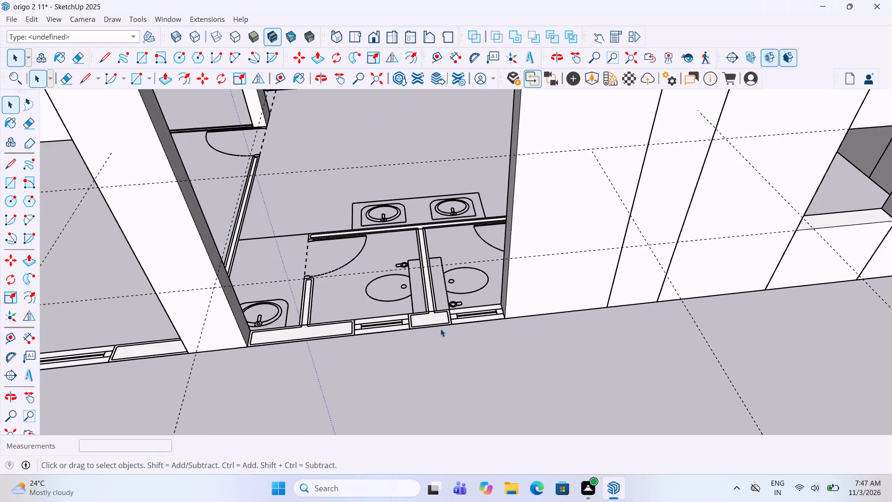
{"action": "scroll", "coordinate": [421, 317], "scroll_direction": "up", "scroll_amount": 5}
{"action": "double_click", "coordinate": [423, 321]}
{"action": "key", "text": "p"}
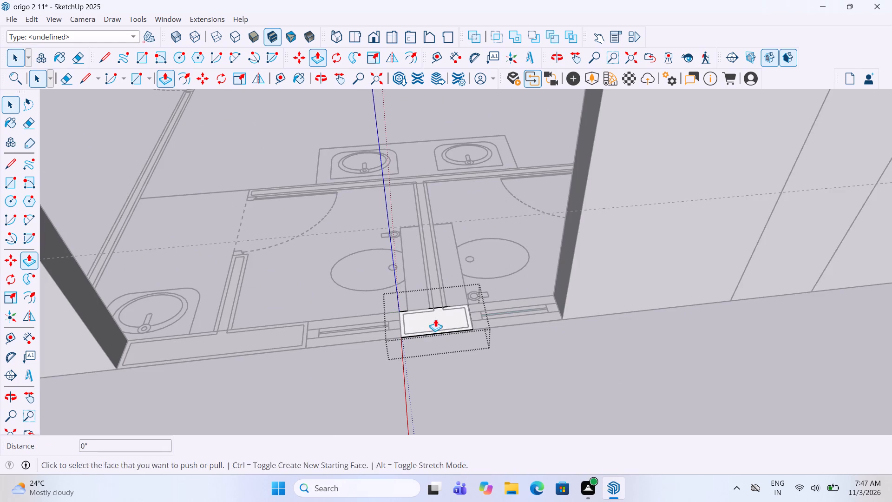
{"action": "double_click", "coordinate": [435, 319]}
{"action": "key", "text": "space"}
{"action": "left_click", "coordinate": [669, 412]}
Extrude the outer wall face between the second washroom window and the far washroom column to the same height inside its group.
{"action": "scroll", "coordinate": [663, 407], "scroll_direction": "down", "scroll_amount": 5}
{"action": "scroll", "coordinate": [359, 350], "scroll_direction": "up", "scroll_amount": 4}
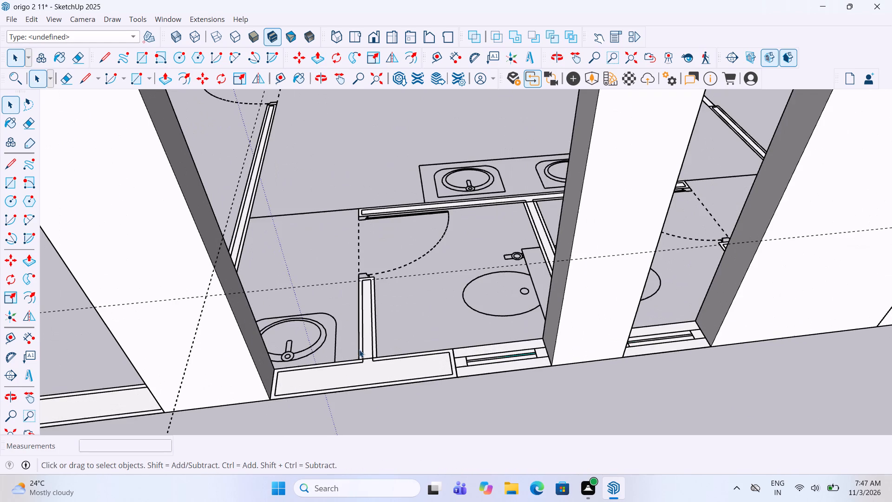
{"action": "double_click", "coordinate": [358, 375]}
{"action": "key", "text": "p"}
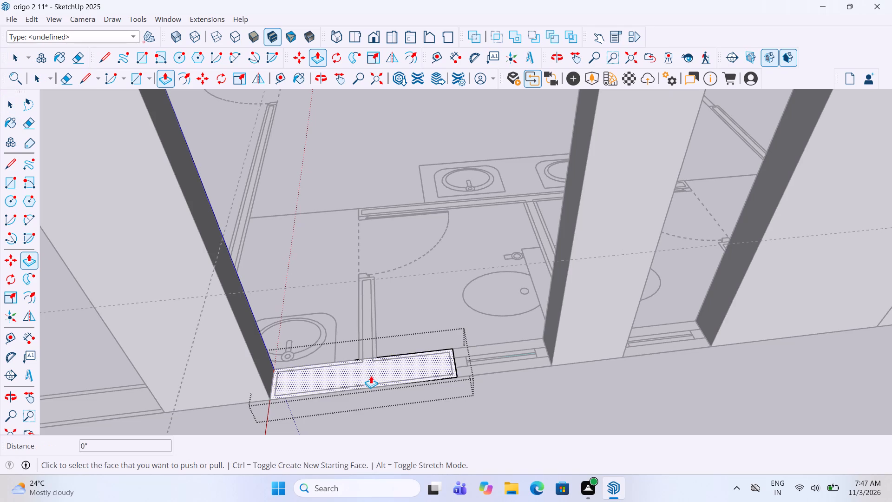
{"action": "double_click", "coordinate": [371, 376]}
{"action": "key", "text": "space"}
{"action": "left_click", "coordinate": [472, 394]}
Extrude the washroom window face nearer the far column inside its group, level with the raised walls on both sides.
{"action": "scroll", "coordinate": [394, 357], "scroll_direction": "down", "scroll_amount": 3}
{"action": "middle_click_drag", "start_coordinate": [515, 349], "coordinate": [469, 370]}
{"action": "middle_click", "coordinate": [469, 370]}
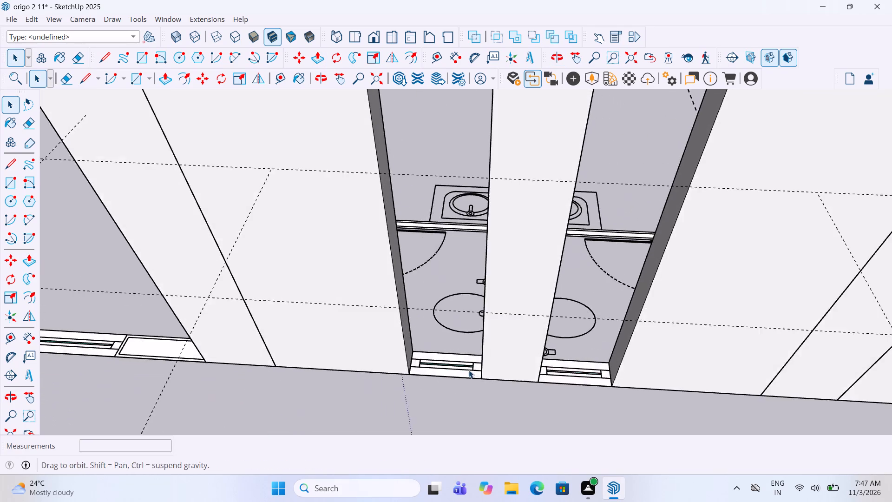
{"action": "scroll", "coordinate": [469, 369], "scroll_direction": "up", "scroll_amount": 3}
{"action": "double_click", "coordinate": [452, 374]}
{"action": "key", "text": "p"}
{"action": "double_click", "coordinate": [452, 372]}
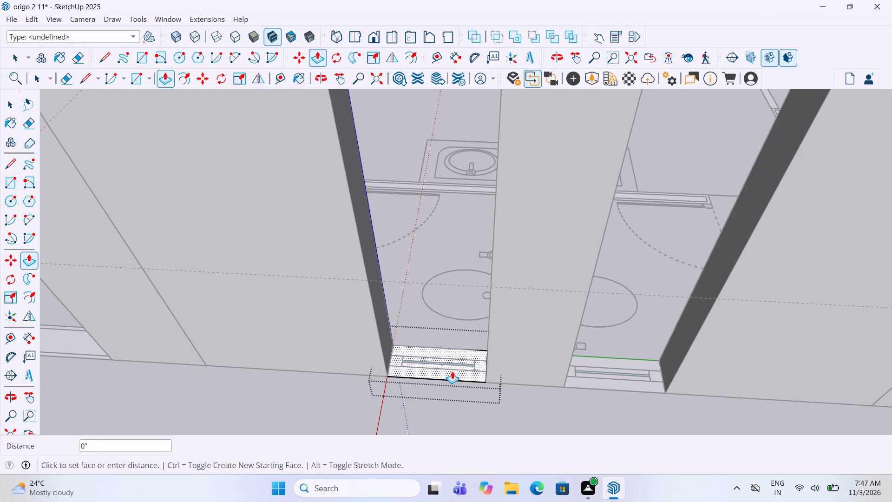
{"action": "key", "text": "space"}
{"action": "left_click", "coordinate": [502, 402]}
Extrude the other washroom window face inside its group to the same height, closing the gap in the washroom wall.
{"action": "left_click", "coordinate": [643, 368]}
{"action": "left_click_drag", "start_coordinate": [636, 369], "coordinate": [712, 351]}
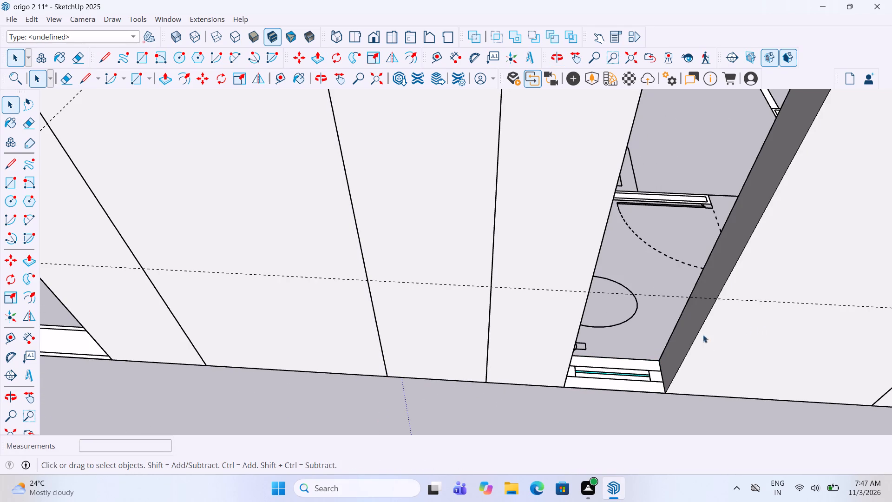
{"action": "double_click", "coordinate": [655, 374]}
{"action": "key", "text": "p"}
{"action": "double_click", "coordinate": [630, 380]}
{"action": "key", "text": "space"}
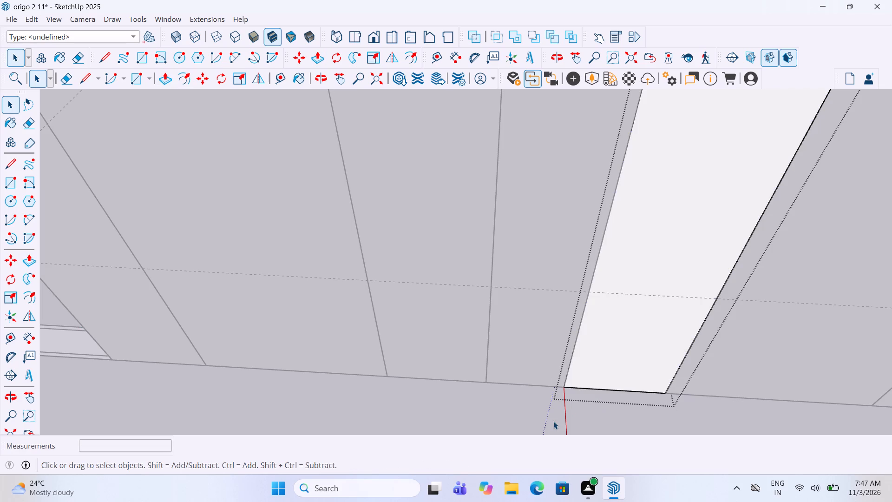
{"action": "left_click", "coordinate": [553, 421]}
Extrude the window face of the room beyond the washrooms, on the same outer wall, to the same height inside its group.
{"action": "scroll", "coordinate": [515, 387], "scroll_direction": "down", "scroll_amount": 4}
{"action": "middle_click_drag", "start_coordinate": [513, 389], "coordinate": [527, 371]}
{"action": "scroll", "coordinate": [507, 350], "scroll_direction": "down", "scroll_amount": 7}
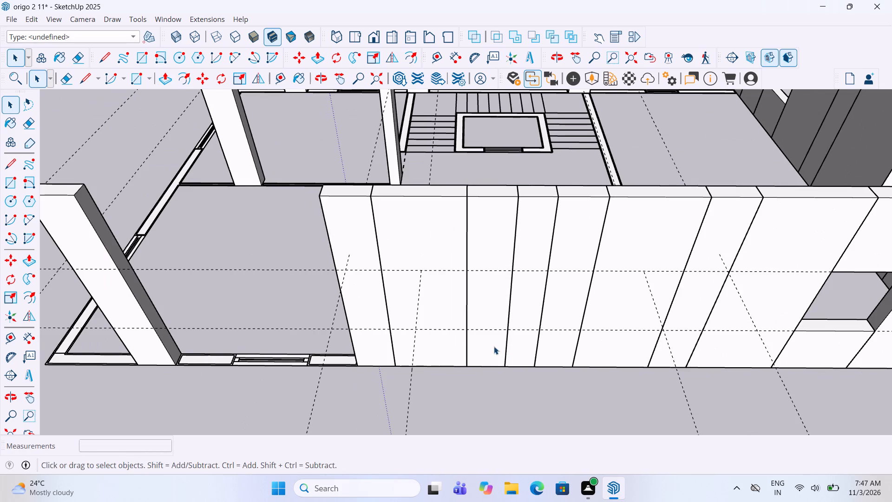
{"action": "middle_click_drag", "start_coordinate": [298, 289], "coordinate": [308, 295]}
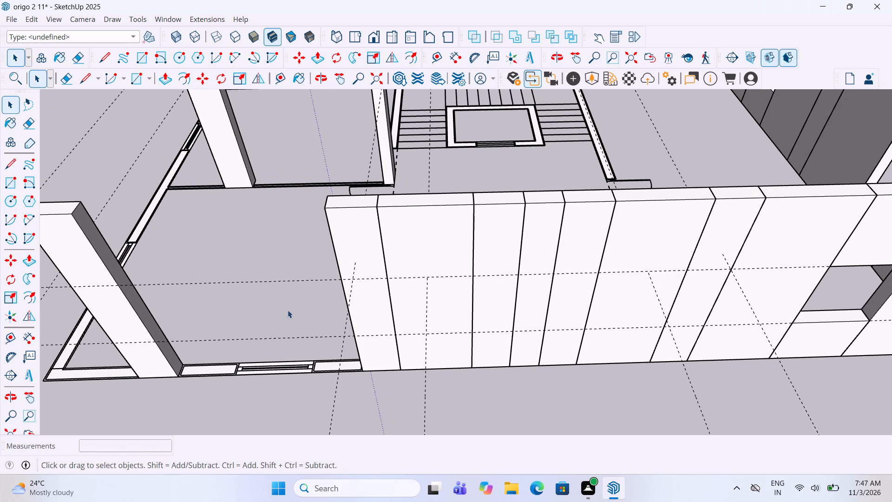
{"action": "scroll", "coordinate": [257, 387], "scroll_direction": "up", "scroll_amount": 8}
{"action": "double_click", "coordinate": [267, 365]}
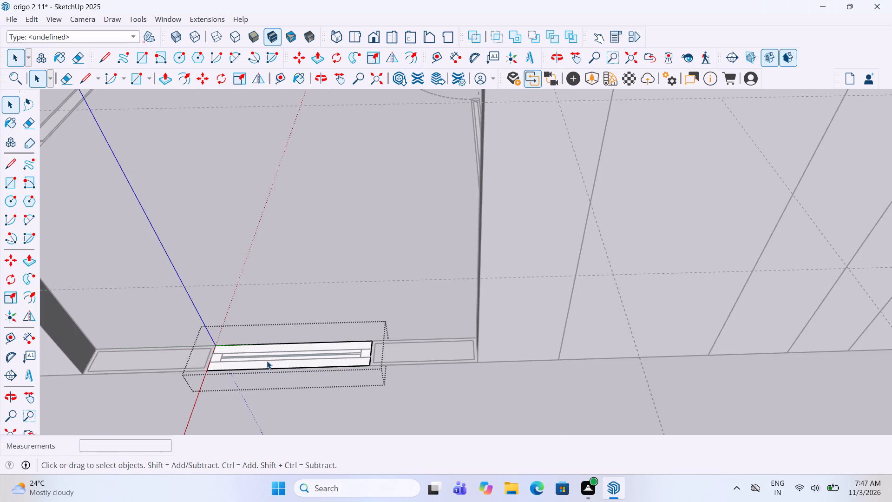
{"action": "key", "text": "p"}
{"action": "double_click", "coordinate": [265, 359]}
{"action": "key", "text": "space"}
{"action": "left_click", "coordinate": [370, 430]}
Draw a 4' high, about 3' 11 3/8" wide rectangle between the two guides inside that room's raised window block.
{"action": "scroll", "coordinate": [490, 360], "scroll_direction": "down", "scroll_amount": 3}
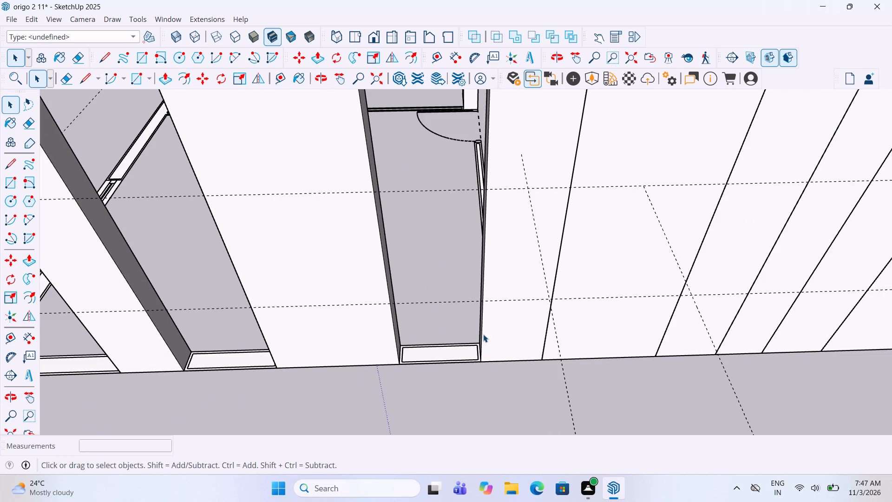
{"action": "double_click", "coordinate": [262, 201]}
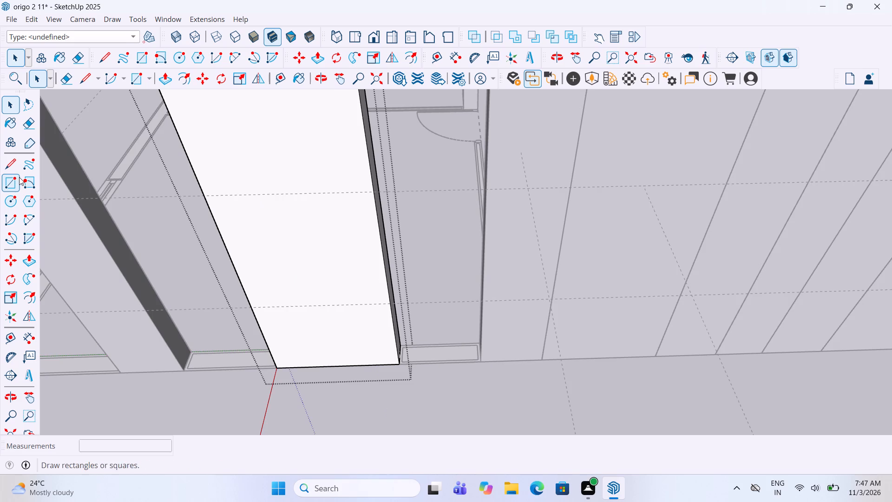
{"action": "left_click", "coordinate": [19, 177]}
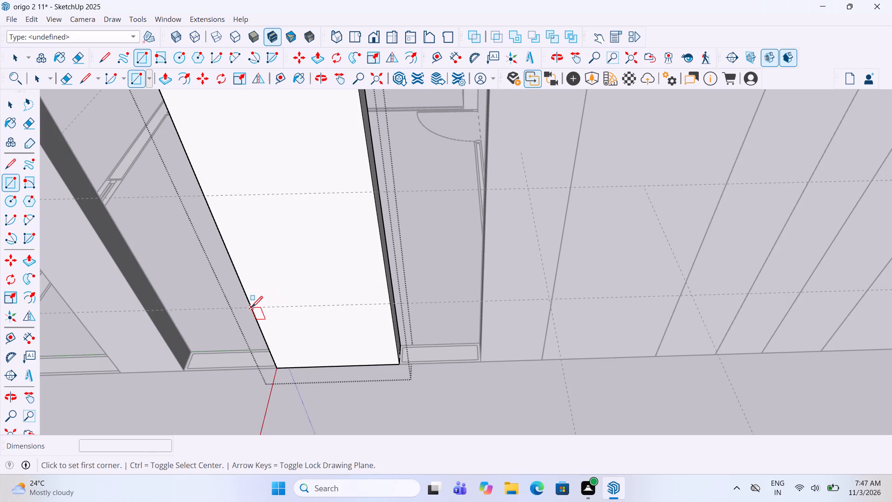
{"action": "left_click", "coordinate": [252, 308]}
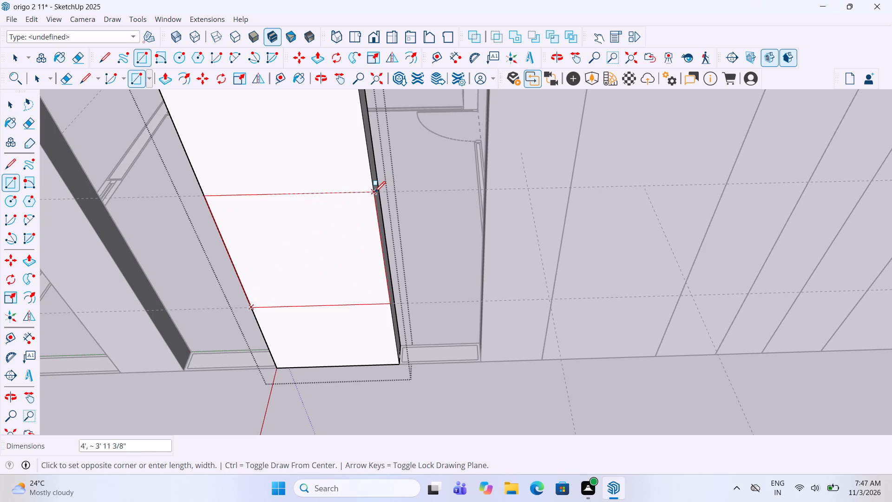
{"action": "left_click", "coordinate": [374, 193]}
Push the rectangle through the window block, delete the leftover face and both vertical edges to clear the opening, and exit the group.
{"action": "key", "text": "p"}
{"action": "left_click", "coordinate": [293, 290]}
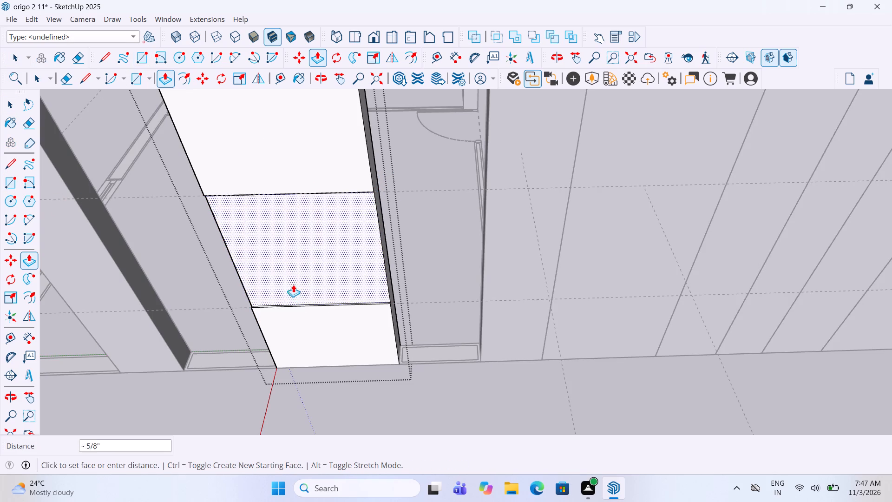
{"action": "left_click_drag", "start_coordinate": [336, 174], "coordinate": [324, 209]}
{"action": "left_click", "coordinate": [329, 223]}
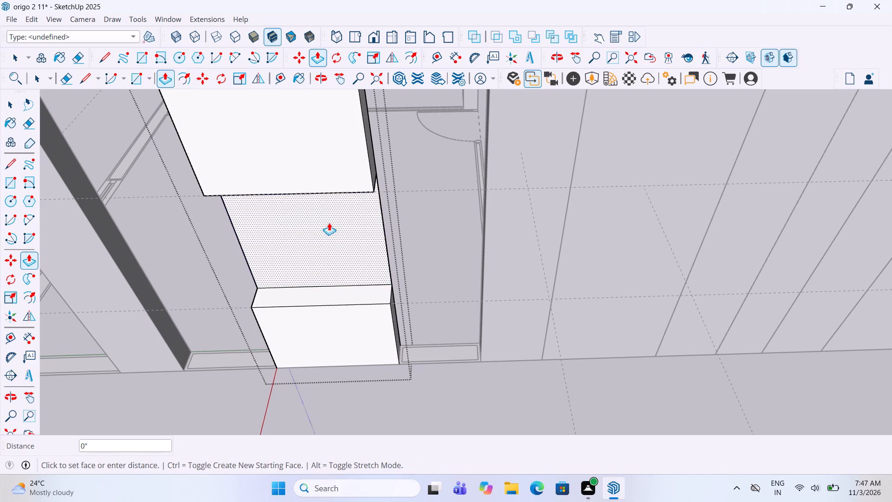
{"action": "key", "text": "Delete"}
{"action": "key", "text": "space"}
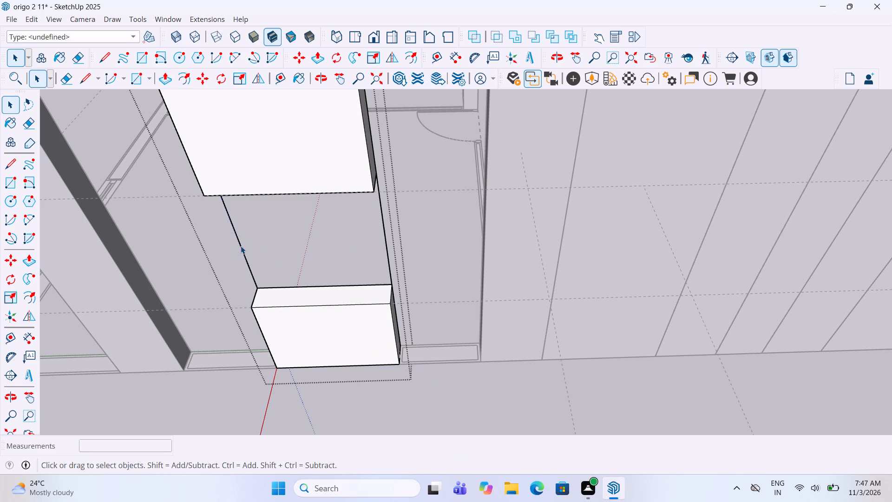
{"action": "left_click", "coordinate": [241, 246]}
{"action": "key", "text": "Delete"}
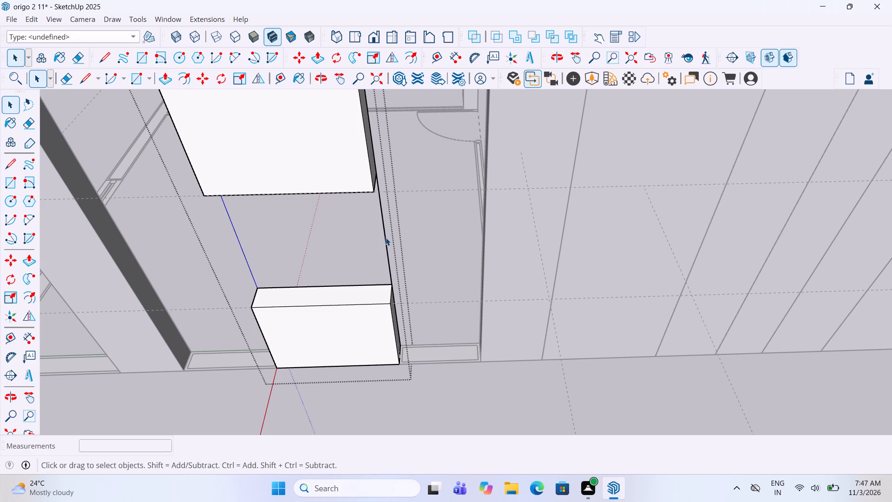
{"action": "left_click", "coordinate": [385, 237]}
{"action": "key", "text": "Delete"}
{"action": "scroll", "coordinate": [382, 297], "scroll_direction": "down", "scroll_amount": 4}
{"action": "middle_click_drag", "start_coordinate": [113, 235], "coordinate": [775, 292]}
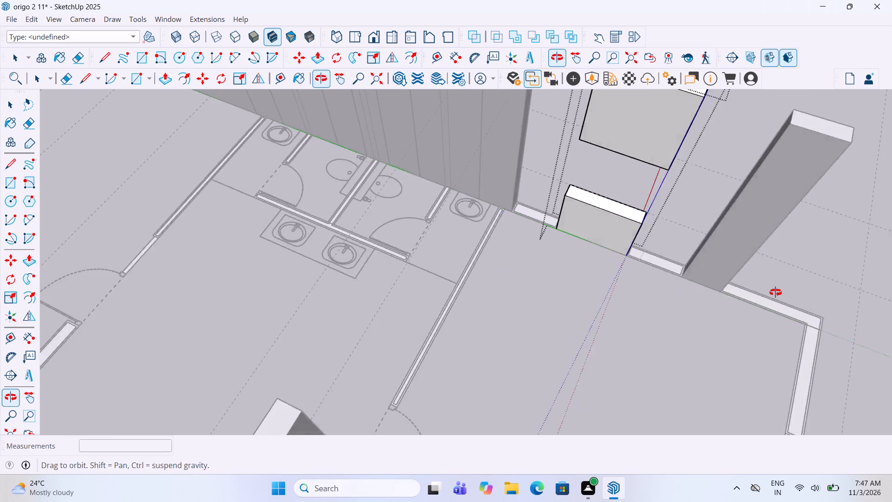
{"action": "middle_click_drag", "start_coordinate": [775, 292], "coordinate": [699, 299]}
{"action": "scroll", "coordinate": [262, 273], "scroll_direction": "down", "scroll_amount": 3}
{"action": "middle_click_drag", "start_coordinate": [635, 293], "coordinate": [633, 293]}
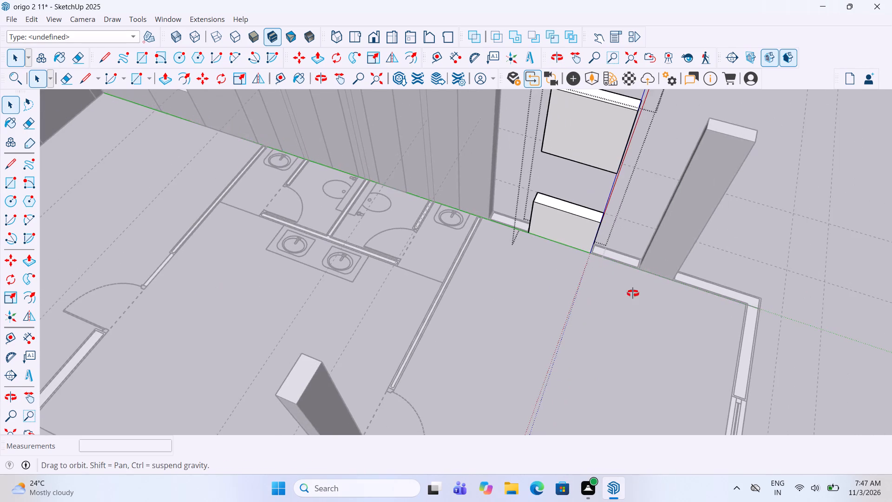
{"action": "middle_click_drag", "start_coordinate": [633, 293], "coordinate": [0, 245]}
{"action": "scroll", "coordinate": [0, 245], "scroll_direction": "down", "scroll_amount": 3}
{"action": "left_click", "coordinate": [603, 404]}
{"action": "scroll", "coordinate": [603, 404], "scroll_direction": "down", "scroll_amount": 3}
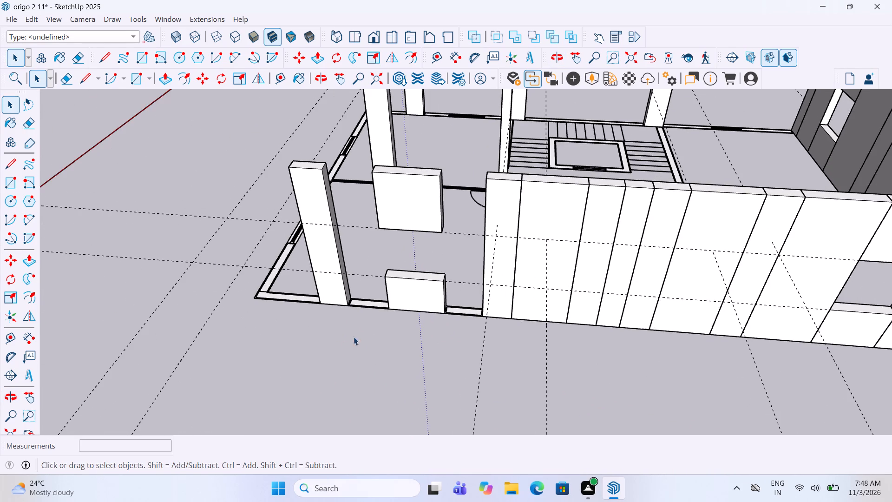
Delete the two horizontal guides crossing the outer side wall's window openings.
{"action": "left_click_drag", "start_coordinate": [146, 272], "coordinate": [124, 192]}
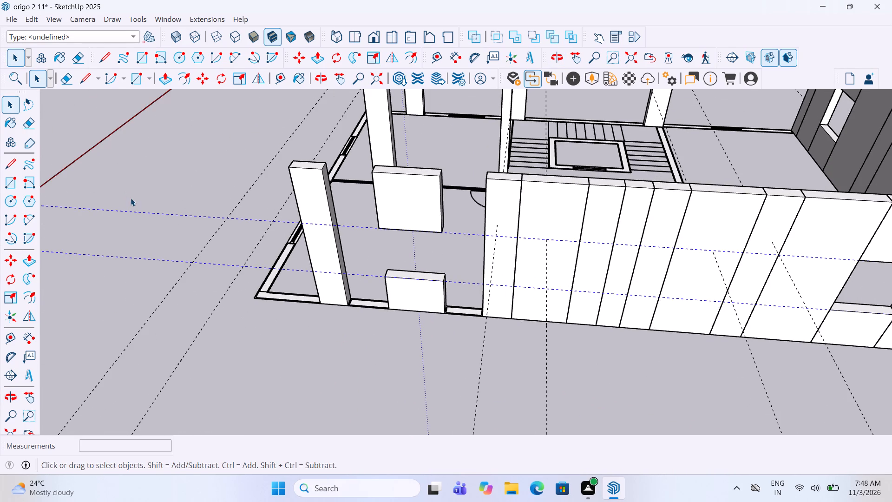
{"action": "key", "text": "Delete"}
Place a horizontal guide 5' above the washroom wall's base edge and another 2' above that guide.
{"action": "scroll", "coordinate": [133, 206], "scroll_direction": "down", "scroll_amount": 4}
{"action": "scroll", "coordinate": [389, 266], "scroll_direction": "up", "scroll_amount": 4}
{"action": "scroll", "coordinate": [491, 213], "scroll_direction": "up", "scroll_amount": 3}
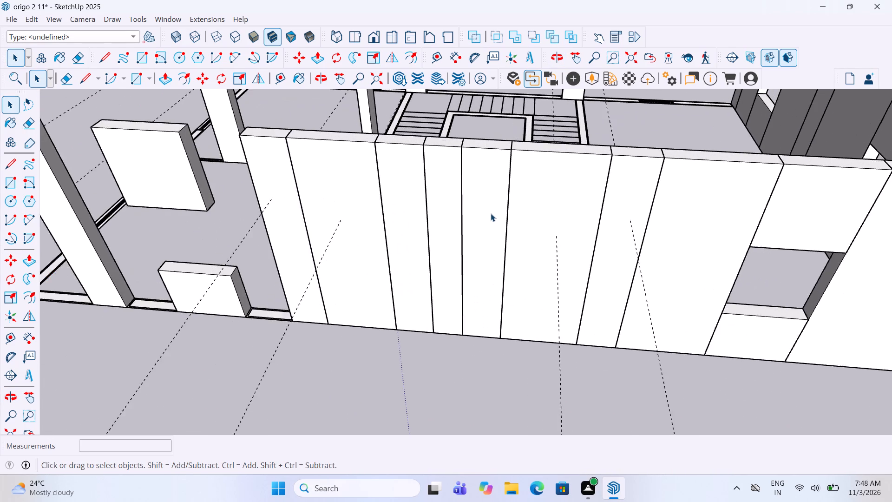
{"action": "scroll", "coordinate": [491, 213], "scroll_direction": "up", "scroll_amount": 1}
{"action": "middle_click_drag", "start_coordinate": [491, 213], "coordinate": [515, 240]}
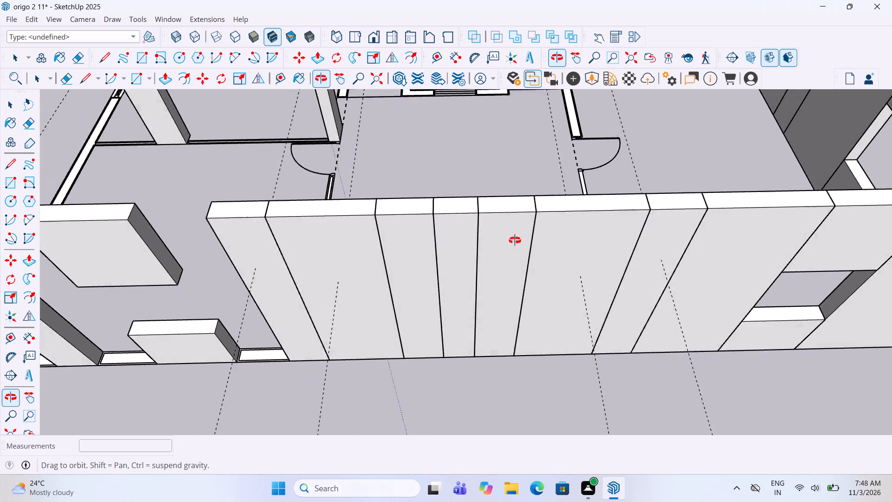
{"action": "middle_click_drag", "start_coordinate": [515, 240], "coordinate": [494, 204]}
{"action": "left_click", "coordinate": [11, 338]}
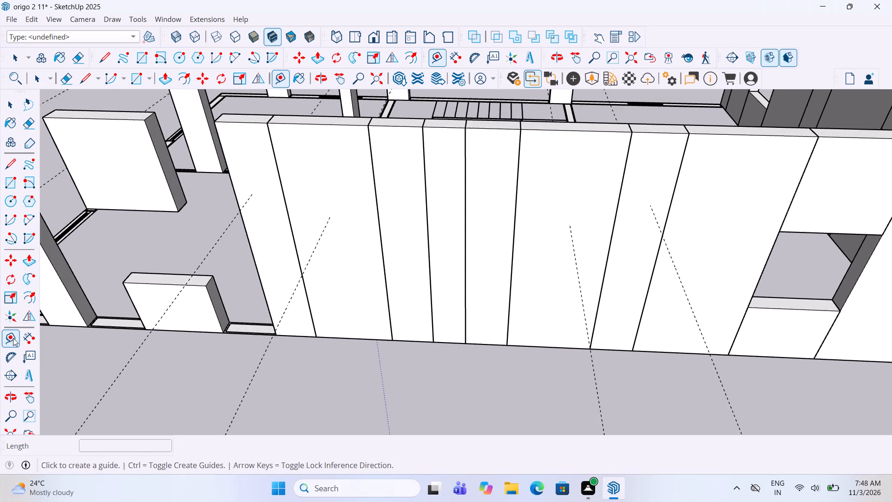
{"action": "scroll", "coordinate": [418, 302], "scroll_direction": "up", "scroll_amount": 3}
{"action": "left_click", "coordinate": [400, 353]}
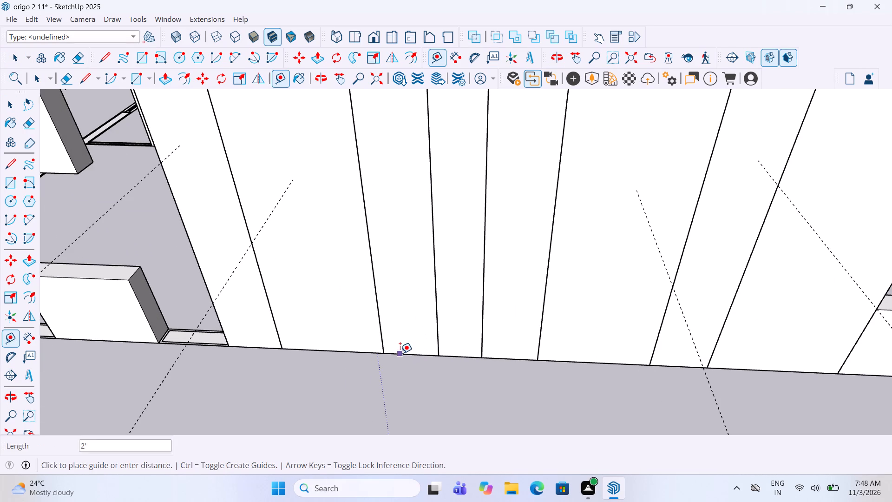
{"action": "type", "text": "5'"}
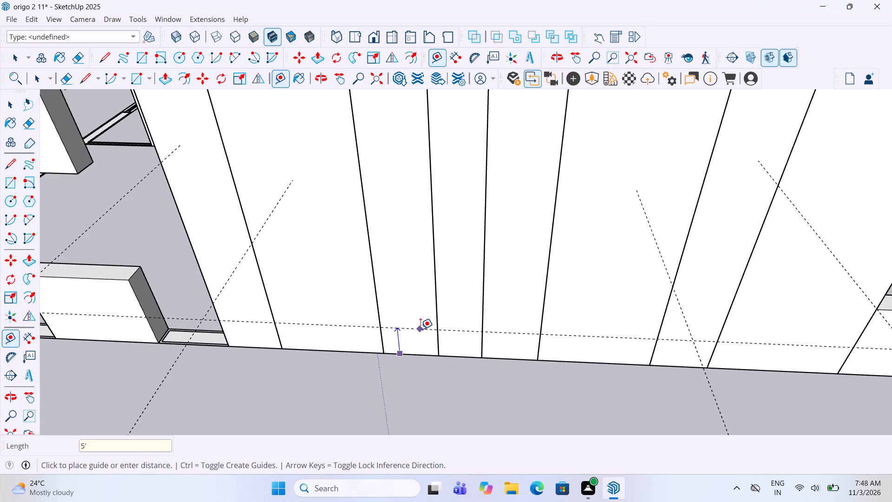
{"action": "key", "text": "Return"}
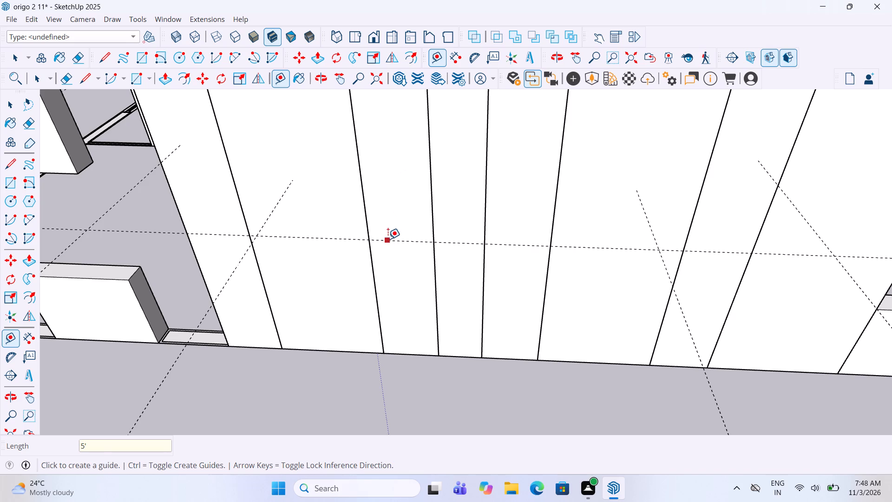
{"action": "left_click", "coordinate": [388, 239]}
{"action": "type", "text": "2'"}
{"action": "key", "text": "Return"}
{"action": "key", "text": "space"}
Draw a 2' by 2' rectangle between the guides inside the first washroom window block's group.
{"action": "scroll", "coordinate": [406, 215], "scroll_direction": "down", "scroll_amount": 4}
{"action": "middle_click_drag", "start_coordinate": [419, 244], "coordinate": [447, 255]}
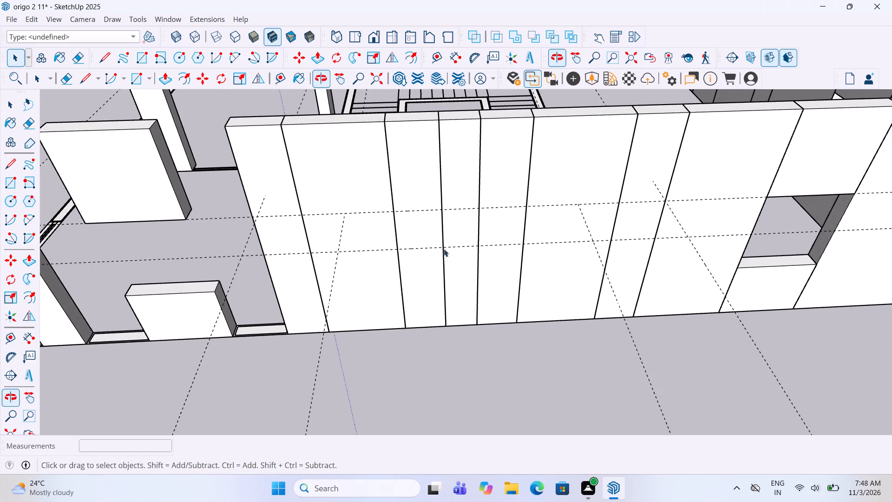
{"action": "double_click", "coordinate": [433, 258]}
{"action": "left_click", "coordinate": [7, 182]}
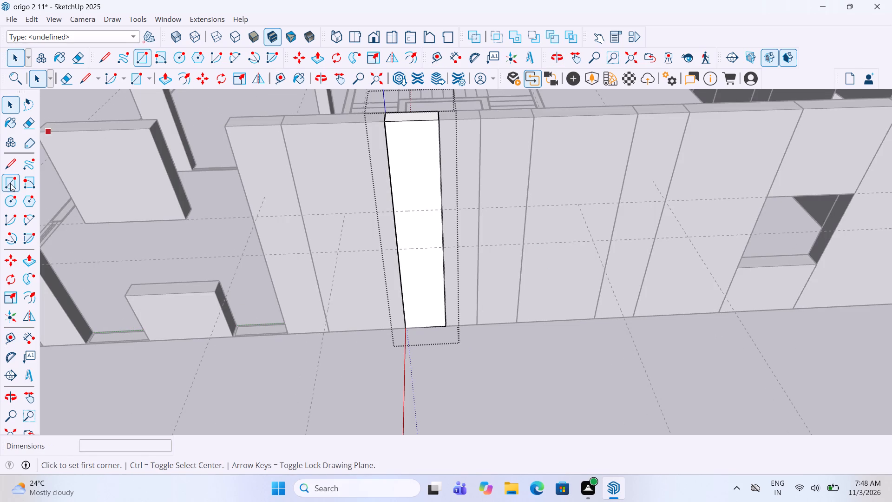
{"action": "scroll", "coordinate": [554, 148], "scroll_direction": "up", "scroll_amount": 3}
{"action": "scroll", "coordinate": [303, 260], "scroll_direction": "up", "scroll_amount": 2}
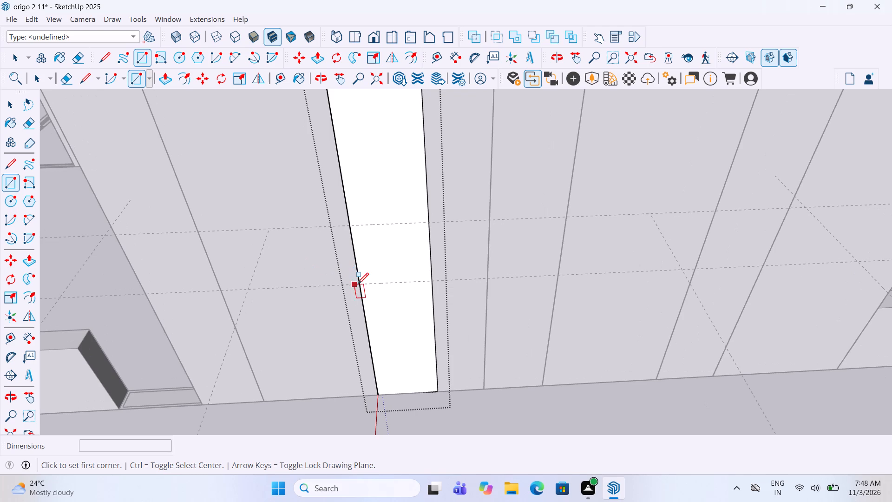
{"action": "left_click", "coordinate": [360, 287]}
{"action": "left_click", "coordinate": [426, 221]}
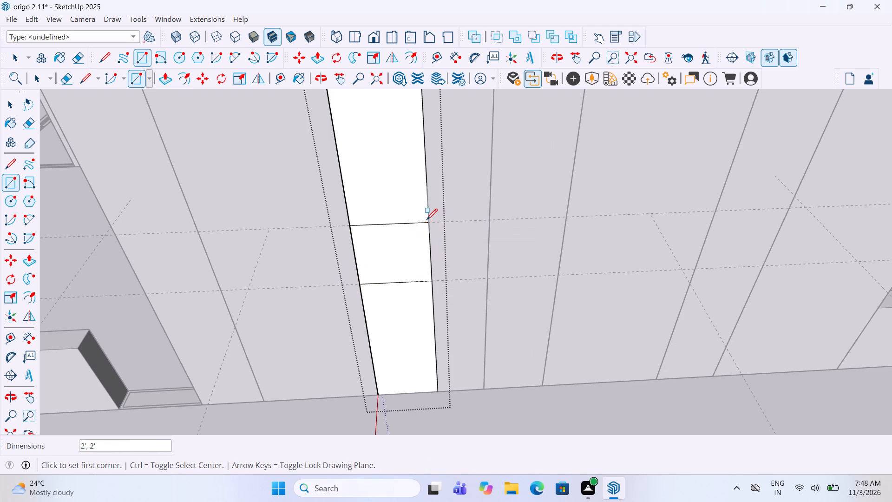
Push the rectangle 9" through the first washroom window block to cut the opening, and exit the group.
{"action": "key", "text": "p"}
{"action": "left_click", "coordinate": [404, 267]}
{"action": "double_click", "coordinate": [391, 237]}
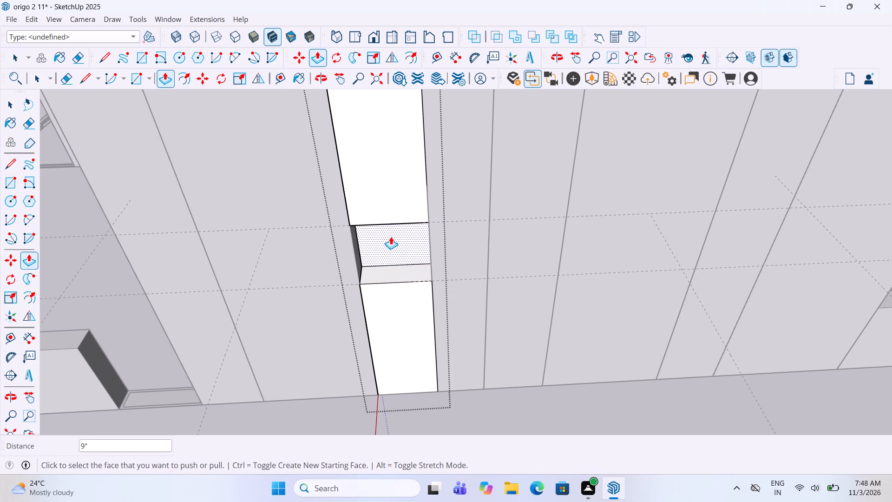
{"action": "key", "text": "Delete"}
{"action": "key", "text": "space"}
{"action": "left_click", "coordinate": [478, 407]}
Draw a 2' high, about 1' 11 15/16" wide rectangle between the guides inside the second washroom window block's group.
{"action": "scroll", "coordinate": [326, 337], "scroll_direction": "down", "scroll_amount": 4}
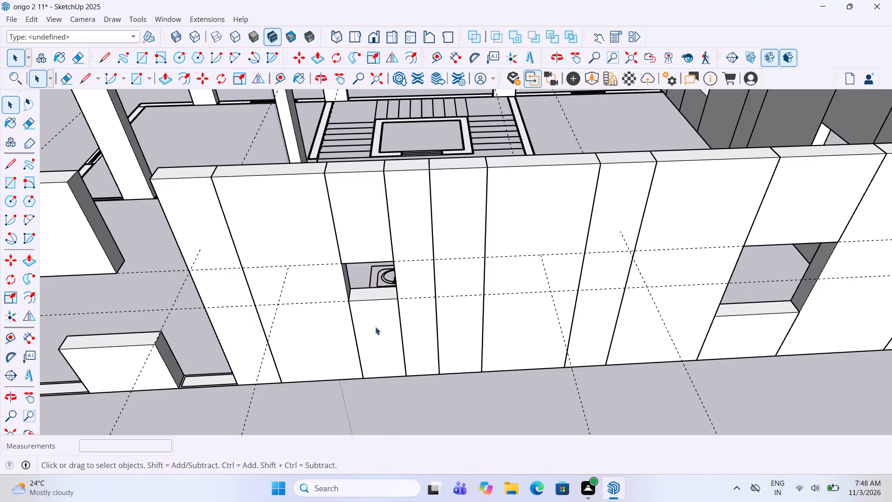
{"action": "middle_click_drag", "start_coordinate": [518, 266], "coordinate": [499, 252]}
{"action": "scroll", "coordinate": [474, 255], "scroll_direction": "up", "scroll_amount": 3}
{"action": "double_click", "coordinate": [437, 252]}
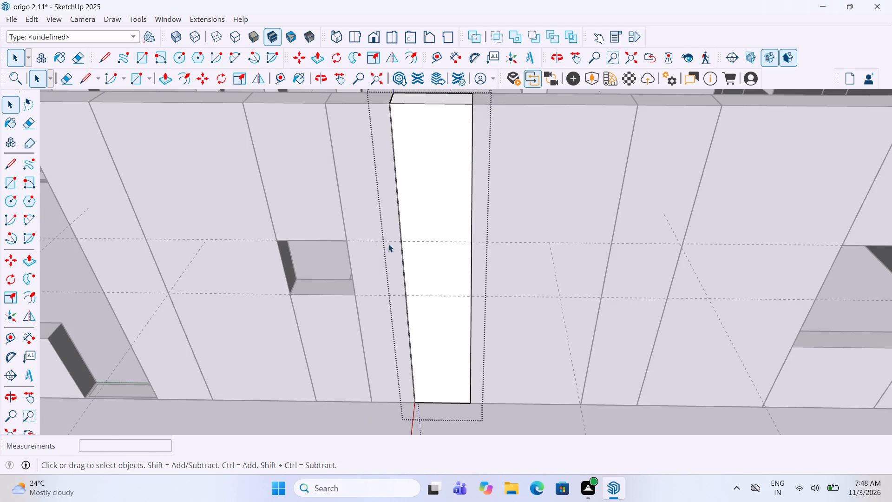
{"action": "left_click", "coordinate": [8, 188]}
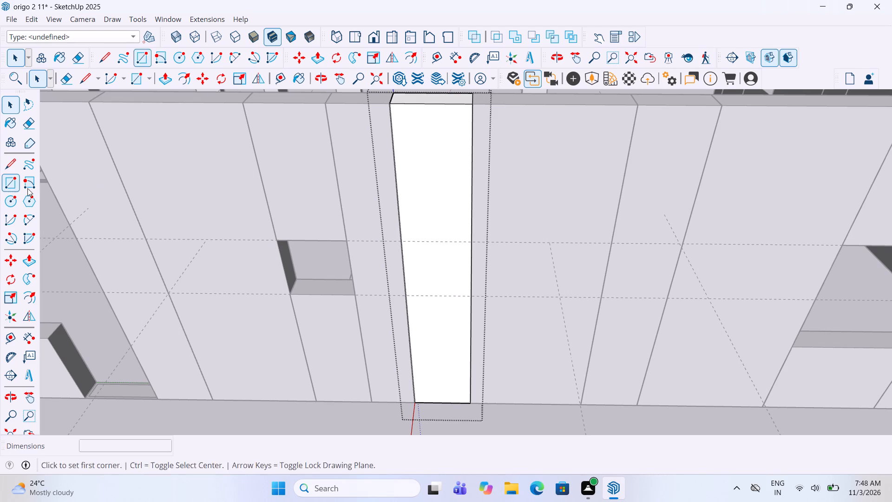
{"action": "left_click", "coordinate": [407, 293]}
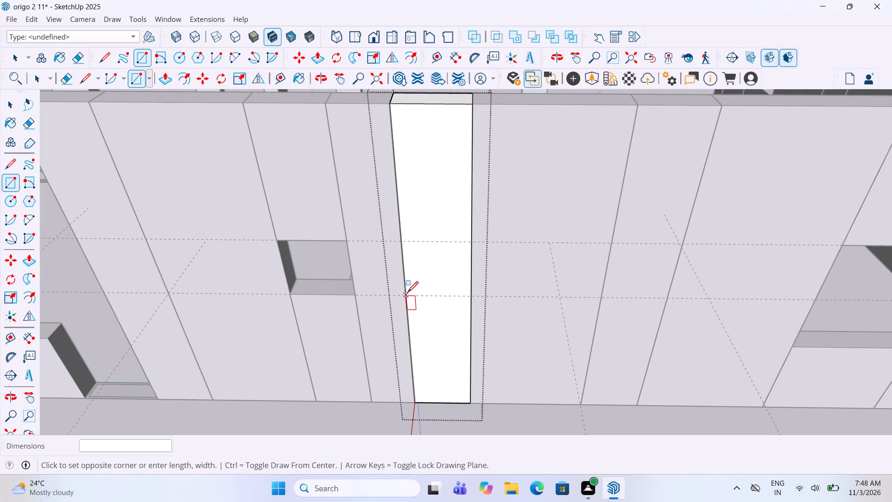
{"action": "left_click", "coordinate": [472, 242]}
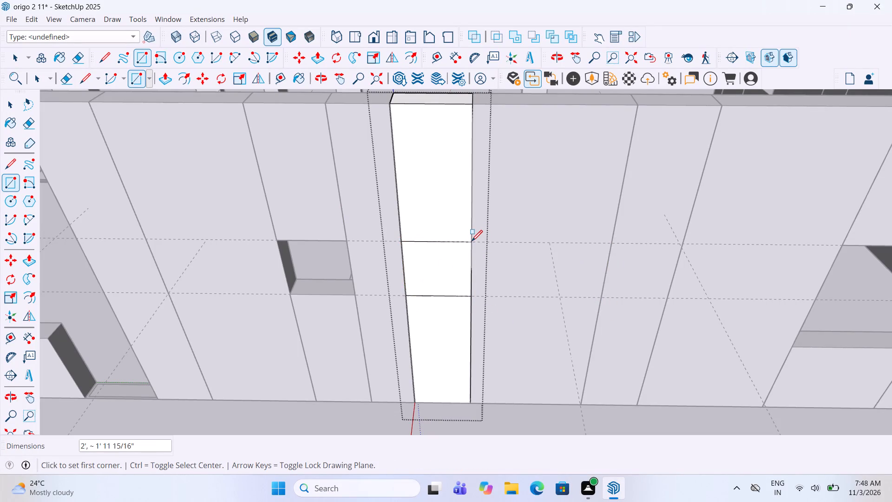
Push the rectangle 9" through the second washroom window block to cut the opening, and exit the group.
{"action": "scroll", "coordinate": [463, 244], "scroll_direction": "up", "scroll_amount": 3}
{"action": "key", "text": "p"}
{"action": "left_click", "coordinate": [431, 302]}
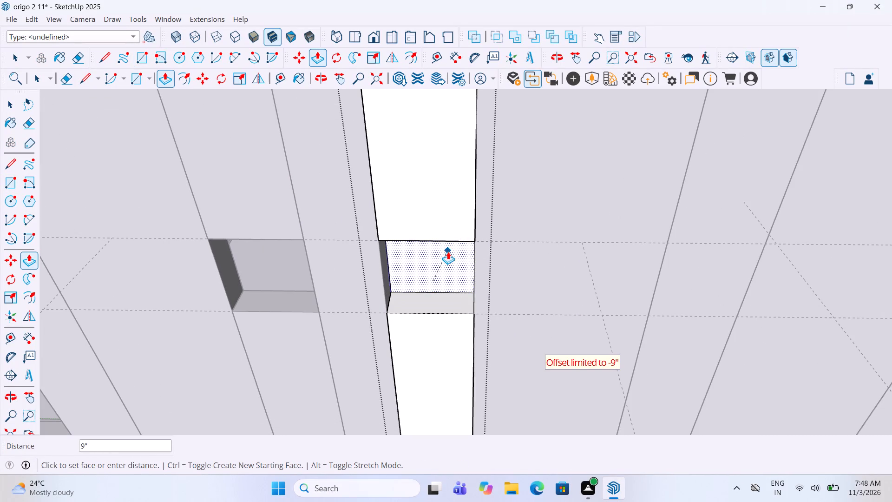
{"action": "left_click", "coordinate": [448, 251]}
{"action": "key", "text": "Delete"}
{"action": "key", "text": "space"}
{"action": "left_click", "coordinate": [544, 329]}
Delete the two horizontal guides used for the washroom window openings.
{"action": "scroll", "coordinate": [544, 329], "scroll_direction": "down", "scroll_amount": 2}
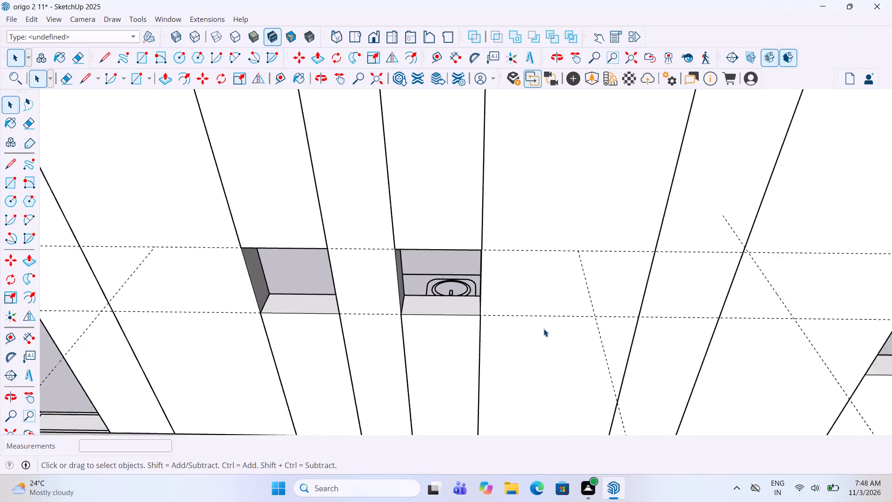
{"action": "scroll", "coordinate": [544, 329], "scroll_direction": "down", "scroll_amount": 6}
{"action": "middle_click_drag", "start_coordinate": [343, 278], "coordinate": [765, 286]}
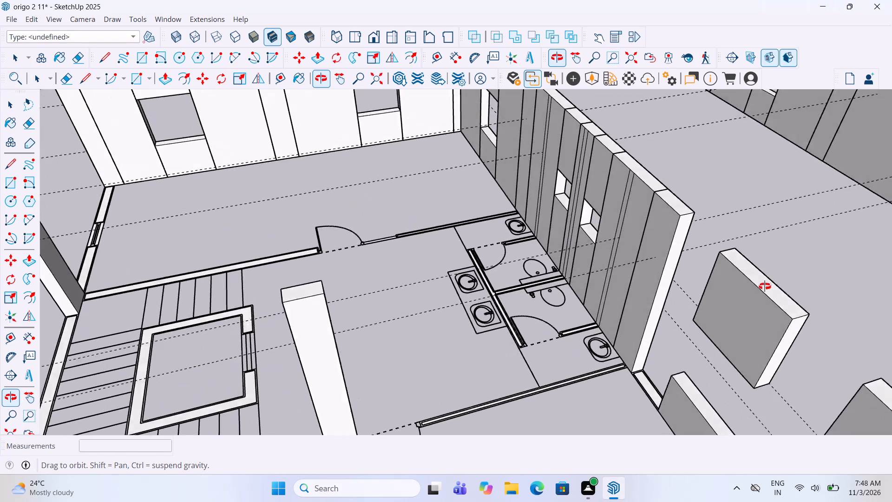
{"action": "middle_click_drag", "start_coordinate": [765, 286], "coordinate": [313, 288]}
{"action": "scroll", "coordinate": [717, 284], "scroll_direction": "down", "scroll_amount": 4}
{"action": "scroll", "coordinate": [635, 251], "scroll_direction": "down", "scroll_amount": 5}
{"action": "scroll", "coordinate": [449, 388], "scroll_direction": "up", "scroll_amount": 3}
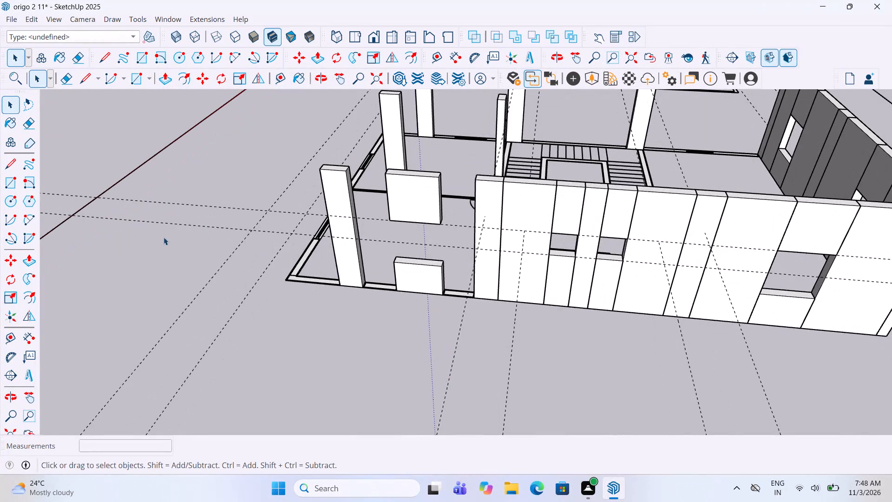
{"action": "left_click_drag", "start_coordinate": [162, 242], "coordinate": [145, 191]}
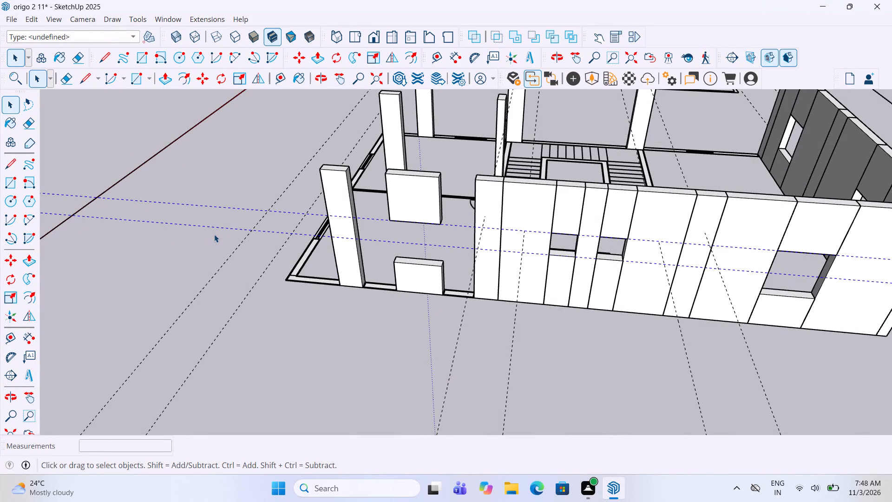
{"action": "key", "text": "Delete"}
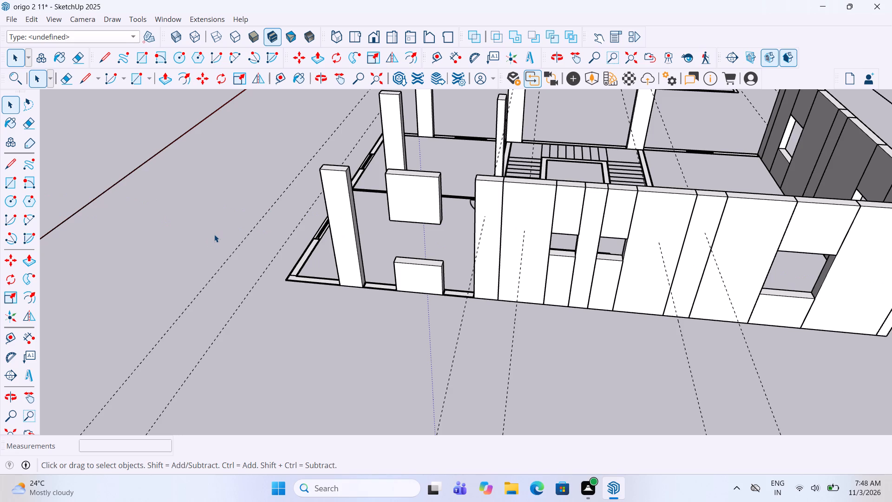
Extrude the wall strip between the end room's window block and the raised washroom-side wall to 11' inside its group.
{"action": "scroll", "coordinate": [523, 244], "scroll_direction": "up", "scroll_amount": 3}
{"action": "scroll", "coordinate": [420, 308], "scroll_direction": "up", "scroll_amount": 3}
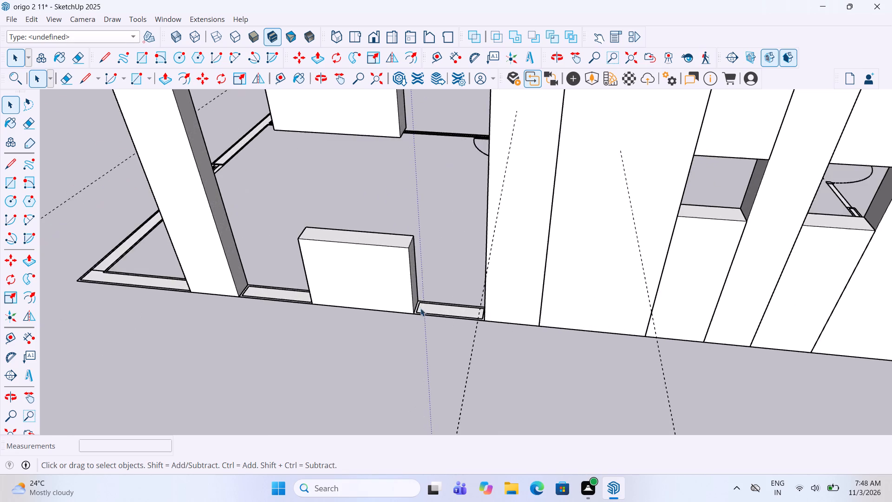
{"action": "scroll", "coordinate": [420, 308], "scroll_direction": "up", "scroll_amount": 6}
{"action": "double_click", "coordinate": [443, 308]}
{"action": "key", "text": "p"}
{"action": "left_click", "coordinate": [454, 309]}
{"action": "scroll", "coordinate": [457, 304], "scroll_direction": "down", "scroll_amount": 3}
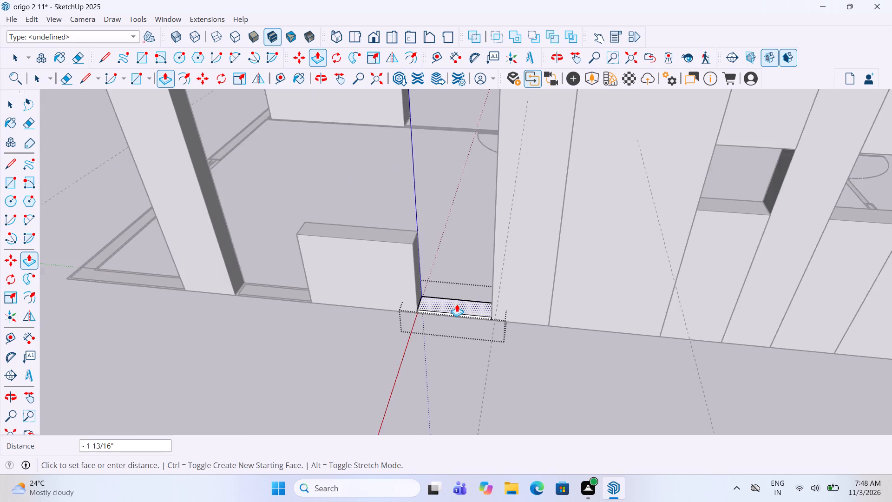
{"action": "scroll", "coordinate": [457, 304], "scroll_direction": "down", "scroll_amount": 10}
{"action": "left_click", "coordinate": [521, 201]}
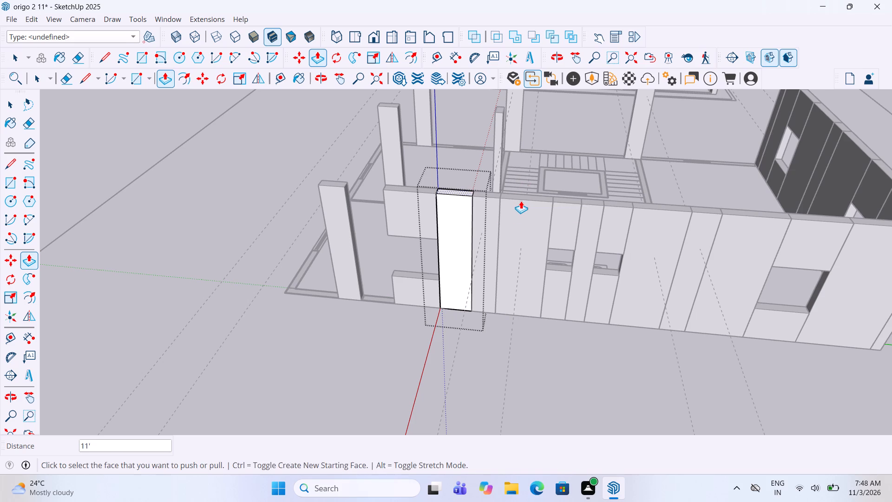
{"action": "key", "text": "space"}
{"action": "left_click", "coordinate": [334, 313]}
Extrude the wall strip between the corner-side column and the end room's window block to 11' inside its group.
{"action": "scroll", "coordinate": [393, 251], "scroll_direction": "up", "scroll_amount": 3}
{"action": "scroll", "coordinate": [369, 316], "scroll_direction": "up", "scroll_amount": 3}
{"action": "double_click", "coordinate": [368, 321]}
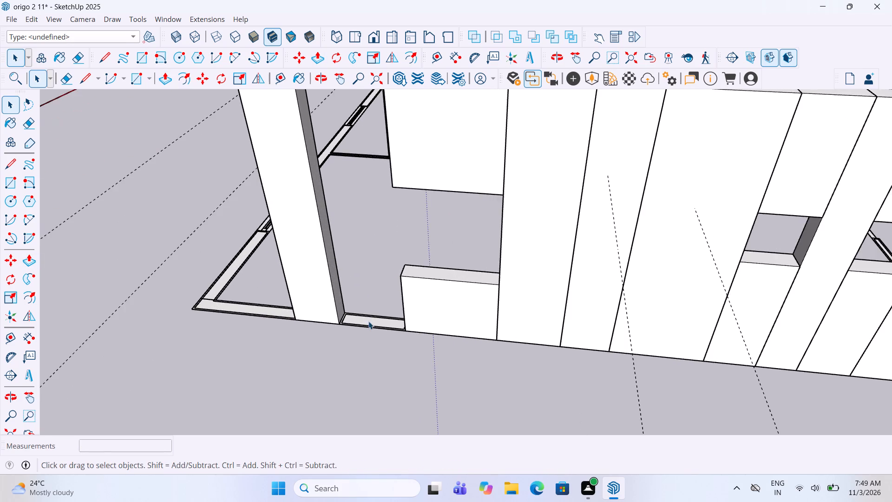
{"action": "key", "text": "p"}
{"action": "double_click", "coordinate": [380, 324]}
{"action": "key", "text": "space"}
{"action": "left_click", "coordinate": [392, 362]}
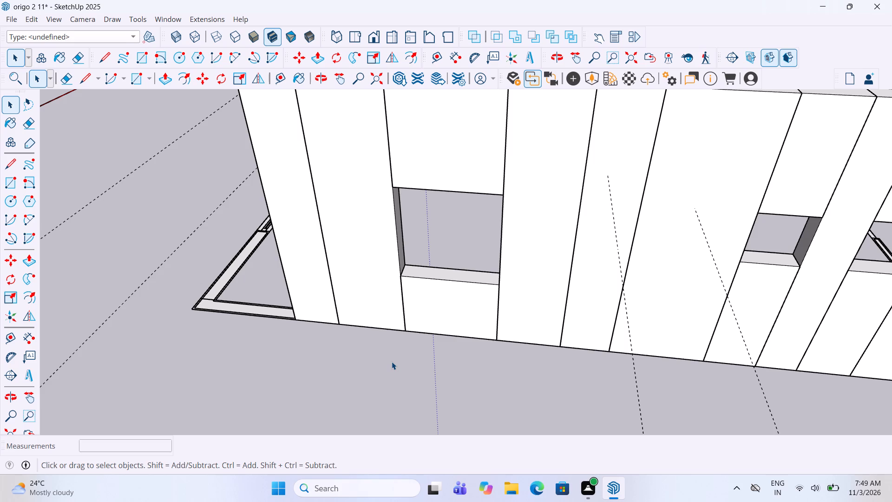
Extrude the last wall strip of the outer side wall, from the column to the building corner, to 11' inside its group.
{"action": "scroll", "coordinate": [425, 333], "scroll_direction": "down", "scroll_amount": 6}
{"action": "middle_click_drag", "start_coordinate": [195, 286], "coordinate": [493, 287]}
{"action": "scroll", "coordinate": [532, 388], "scroll_direction": "up", "scroll_amount": 3}
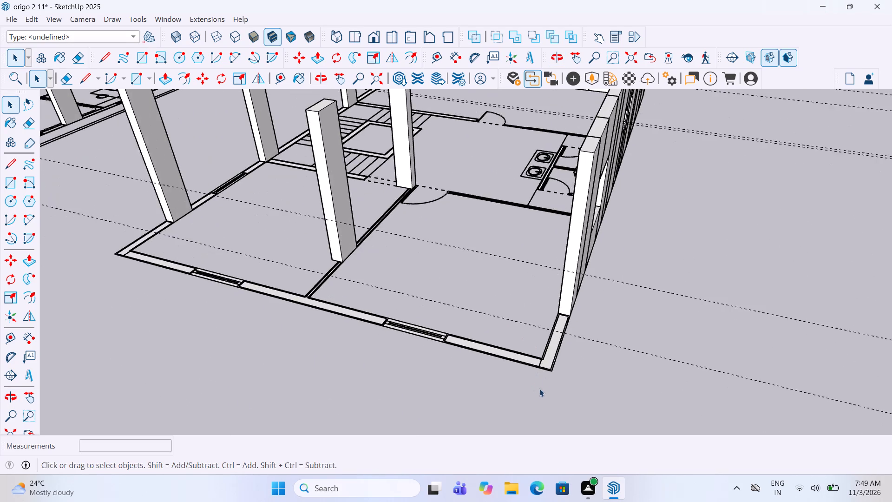
{"action": "scroll", "coordinate": [539, 389], "scroll_direction": "up", "scroll_amount": 7}
{"action": "left_click", "coordinate": [524, 366]}
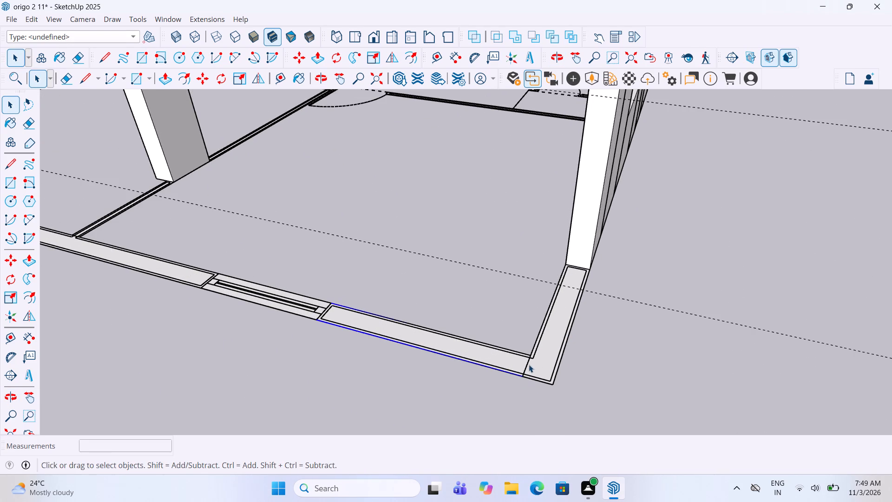
{"action": "double_click", "coordinate": [544, 356]}
{"action": "key", "text": "p"}
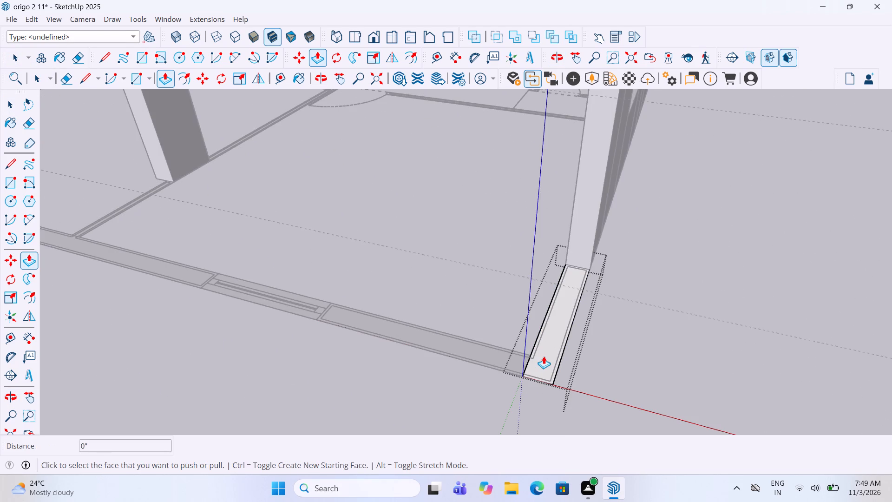
{"action": "left_click", "coordinate": [551, 357]}
{"action": "scroll", "coordinate": [551, 357], "scroll_direction": "down", "scroll_amount": 4}
{"action": "scroll", "coordinate": [574, 233], "scroll_direction": "down", "scroll_amount": 8}
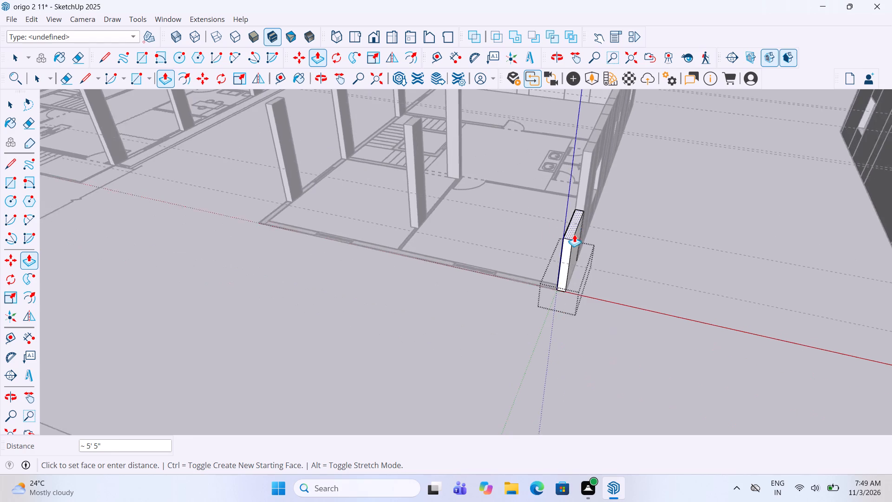
{"action": "scroll", "coordinate": [574, 234], "scroll_direction": "down", "scroll_amount": 2}
{"action": "left_click", "coordinate": [599, 140]}
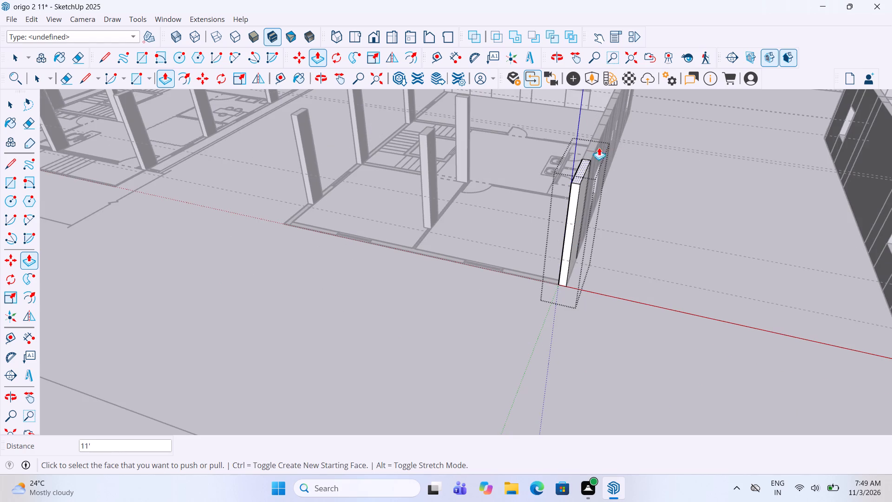
{"action": "key", "text": "space"}
{"action": "left_click", "coordinate": [676, 336]}
Extrude the end wall's first strip, from the raised corner to the nearest window block, to 11' inside its group.
{"action": "middle_click_drag", "start_coordinate": [603, 295], "coordinate": [702, 344]}
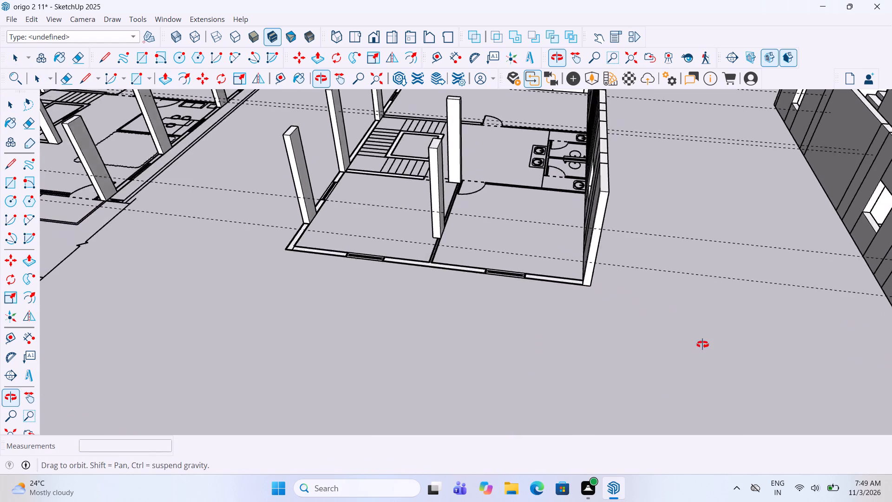
{"action": "middle_click_drag", "start_coordinate": [702, 344], "coordinate": [725, 356]}
{"action": "scroll", "coordinate": [608, 285], "scroll_direction": "up", "scroll_amount": 8}
{"action": "double_click", "coordinate": [583, 267]}
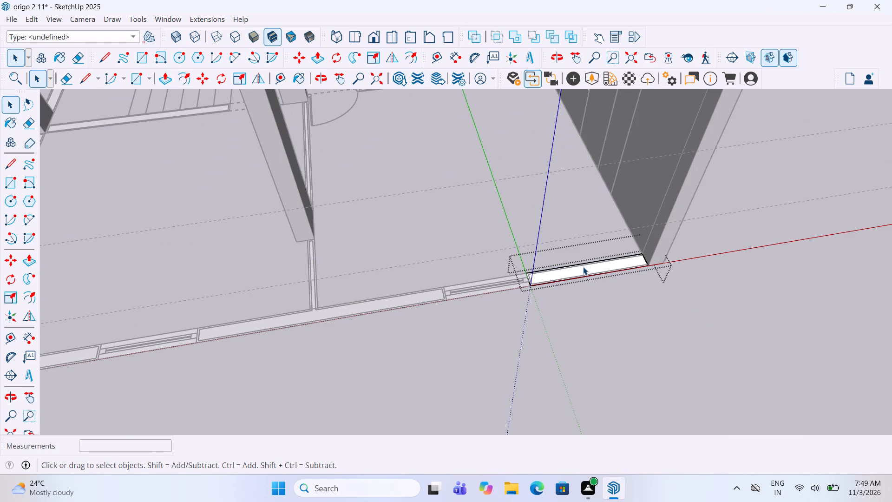
{"action": "key", "text": "p"}
{"action": "left_click", "coordinate": [587, 268]}
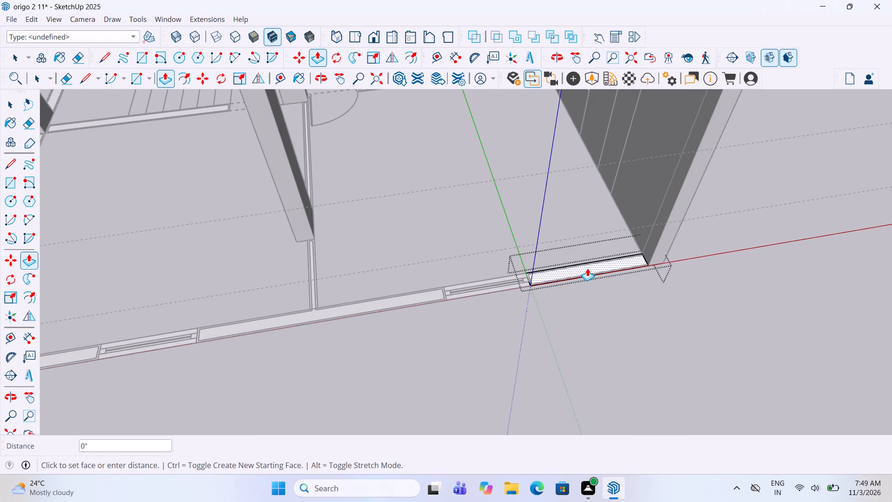
{"action": "left_click", "coordinate": [587, 268]}
{"action": "scroll", "coordinate": [598, 241], "scroll_direction": "down", "scroll_amount": 6}
{"action": "left_click_drag", "start_coordinate": [691, 118], "coordinate": [689, 124]}
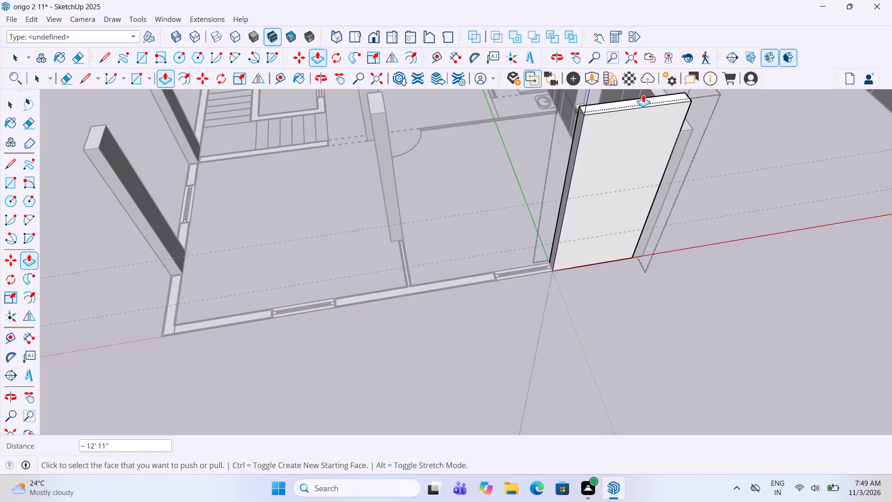
{"action": "left_click", "coordinate": [643, 100]}
{"action": "left_click", "coordinate": [688, 127]}
{"action": "key", "text": "space"}
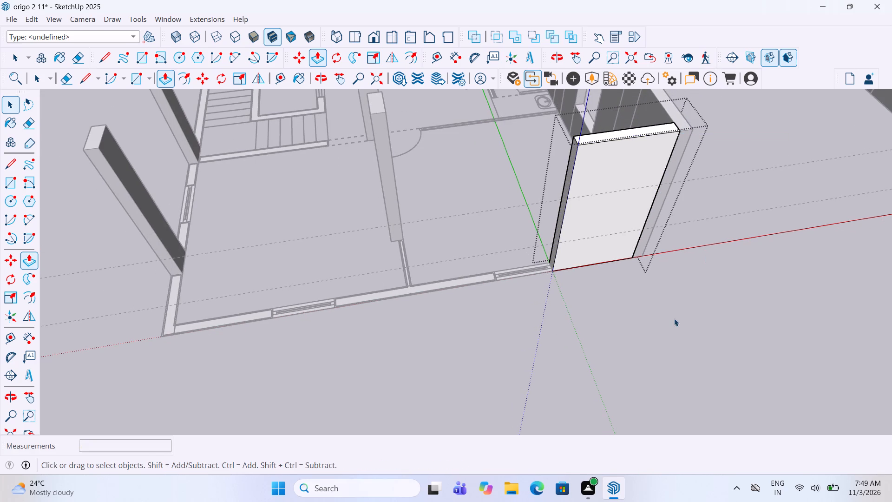
{"action": "left_click", "coordinate": [657, 343]}
Extrude the end wall's middle strip, between its two window blocks, to 11' inside its group.
{"action": "scroll", "coordinate": [425, 289], "scroll_direction": "up", "scroll_amount": 3}
{"action": "double_click", "coordinate": [425, 289]}
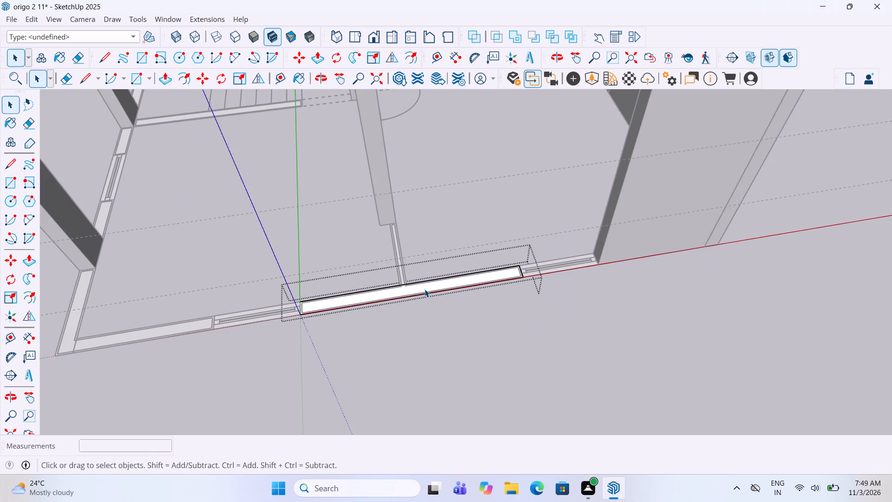
{"action": "key", "text": "p"}
{"action": "triple_click", "coordinate": [417, 284]}
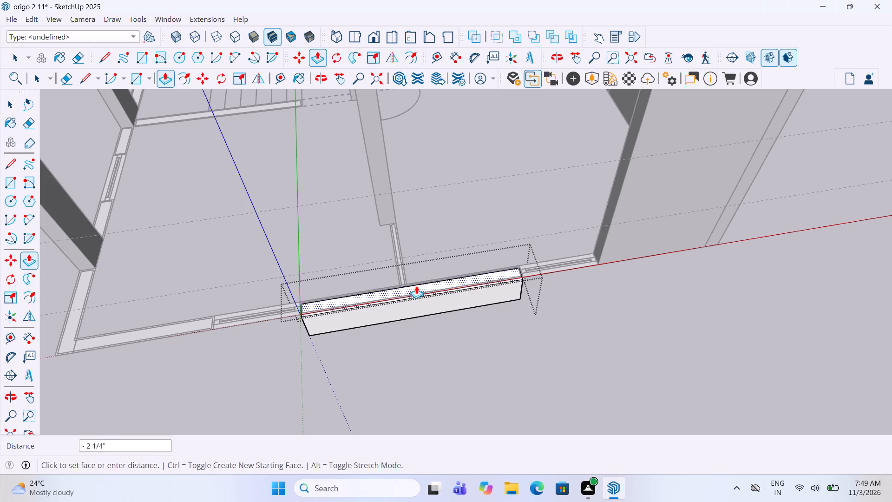
{"action": "key", "text": "ctrl+z"}
{"action": "key", "text": "ctrl+z"}
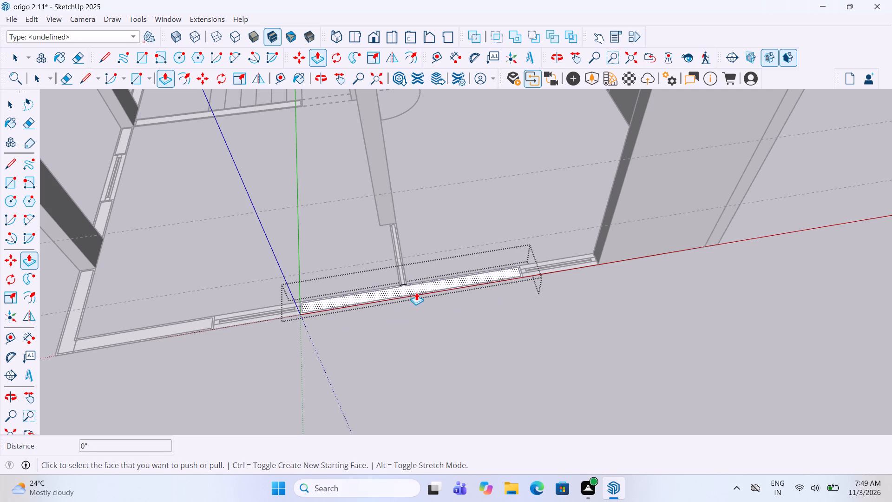
{"action": "left_click", "coordinate": [416, 291]}
{"action": "scroll", "coordinate": [414, 290], "scroll_direction": "down", "scroll_amount": 6}
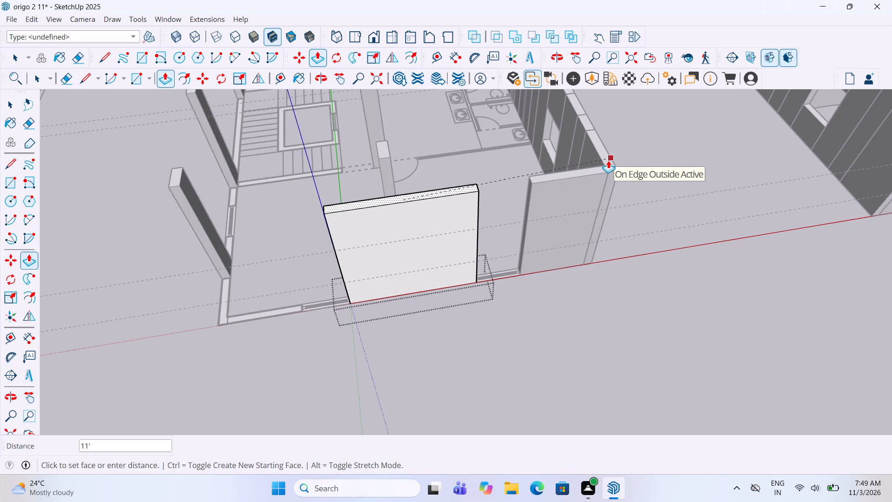
{"action": "left_click", "coordinate": [608, 160]}
{"action": "key", "text": "space"}
{"action": "left_click", "coordinate": [495, 351]}
Measure the height of the end wall's raised middle strip.
{"action": "scroll", "coordinate": [494, 350], "scroll_direction": "down", "scroll_amount": 3}
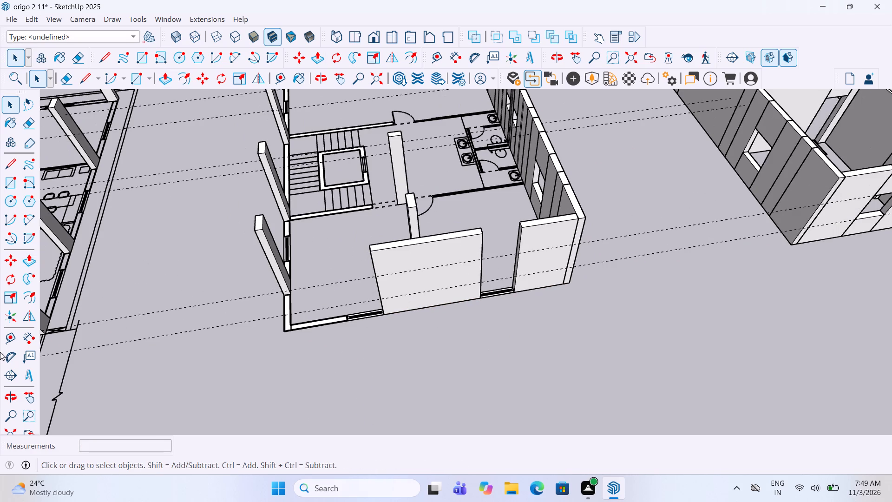
{"action": "left_click", "coordinate": [24, 339]}
{"action": "scroll", "coordinate": [362, 306], "scroll_direction": "up", "scroll_amount": 3}
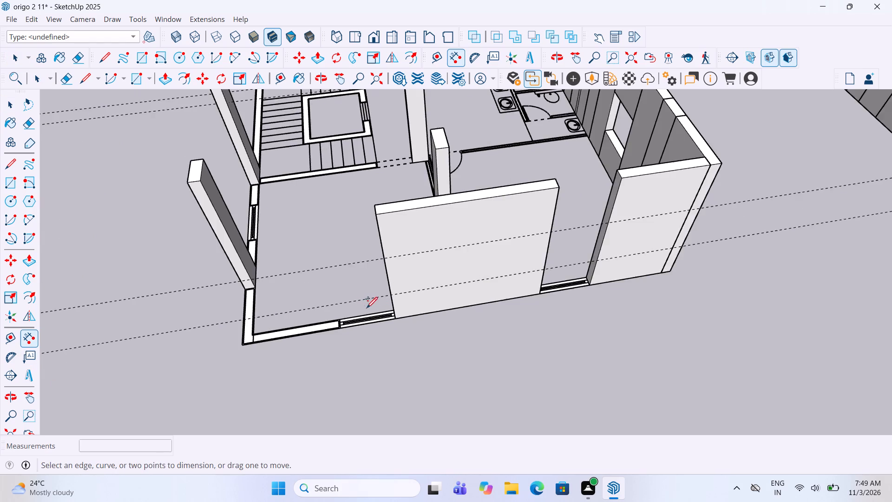
{"action": "scroll", "coordinate": [367, 309], "scroll_direction": "up", "scroll_amount": 4}
{"action": "left_click", "coordinate": [400, 320]}
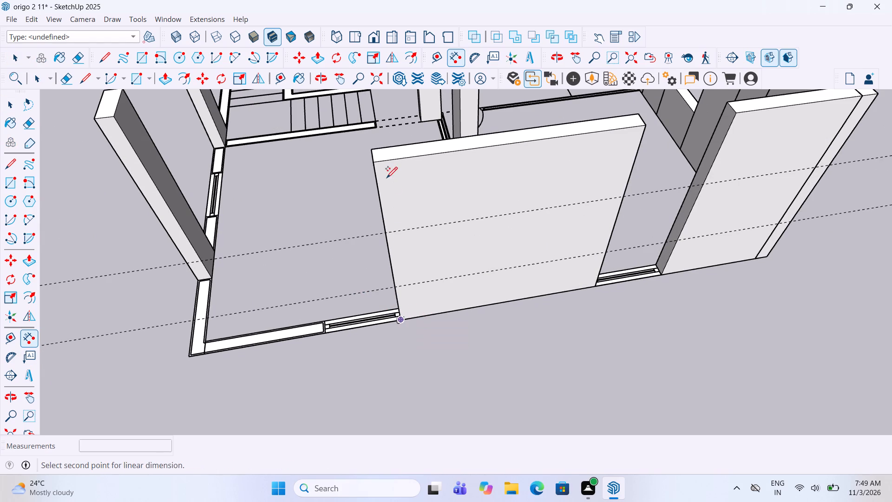
{"action": "left_click", "coordinate": [373, 161]}
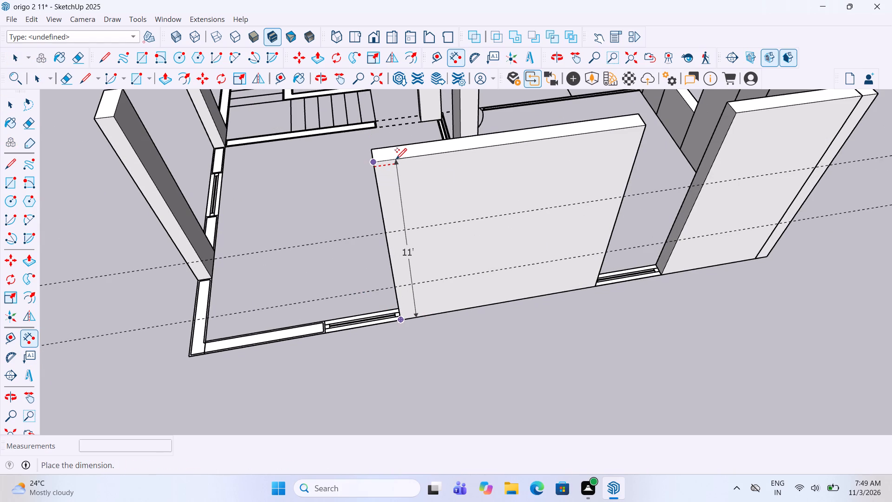
{"action": "key", "text": "space"}
Extrude the end wall's last strip, between the second window block and the far corner, to 11' inside its group.
{"action": "double_click", "coordinate": [247, 340]}
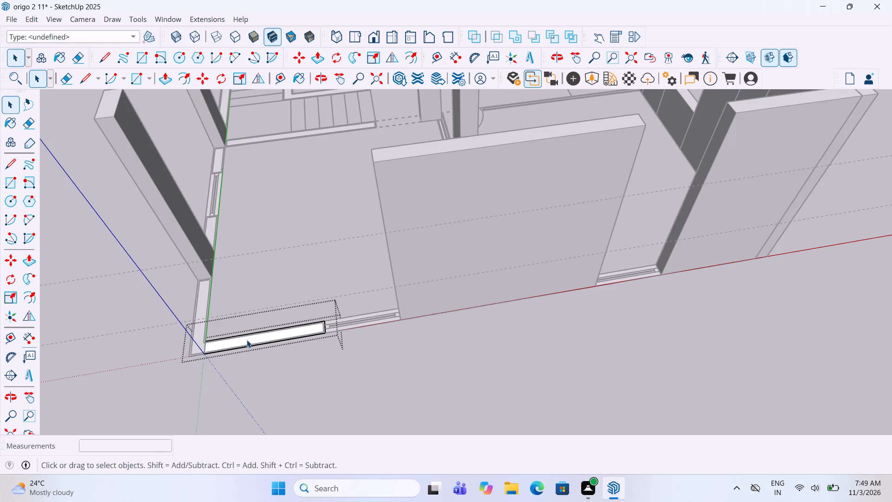
{"action": "key", "text": "p"}
{"action": "left_click", "coordinate": [249, 340]}
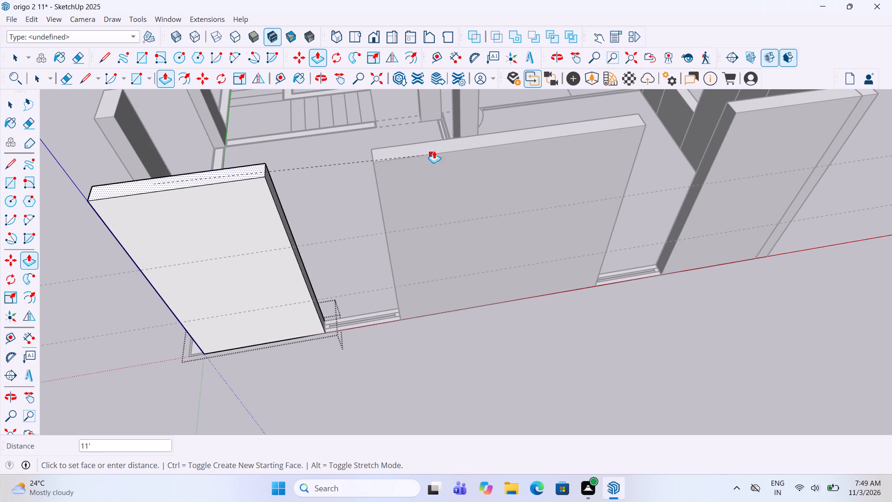
{"action": "left_click", "coordinate": [435, 149]}
{"action": "key", "text": "space"}
{"action": "left_click", "coordinate": [432, 357]}
Extrude the staircase-side outer wall's first strip, from the building corner to the first column, to 11' inside its group.
{"action": "scroll", "coordinate": [439, 286], "scroll_direction": "down", "scroll_amount": 4}
{"action": "middle_click_drag", "start_coordinate": [89, 335], "coordinate": [274, 311]}
{"action": "scroll", "coordinate": [342, 416], "scroll_direction": "up", "scroll_amount": 4}
{"action": "scroll", "coordinate": [395, 410], "scroll_direction": "up", "scroll_amount": 2}
{"action": "double_click", "coordinate": [400, 390]}
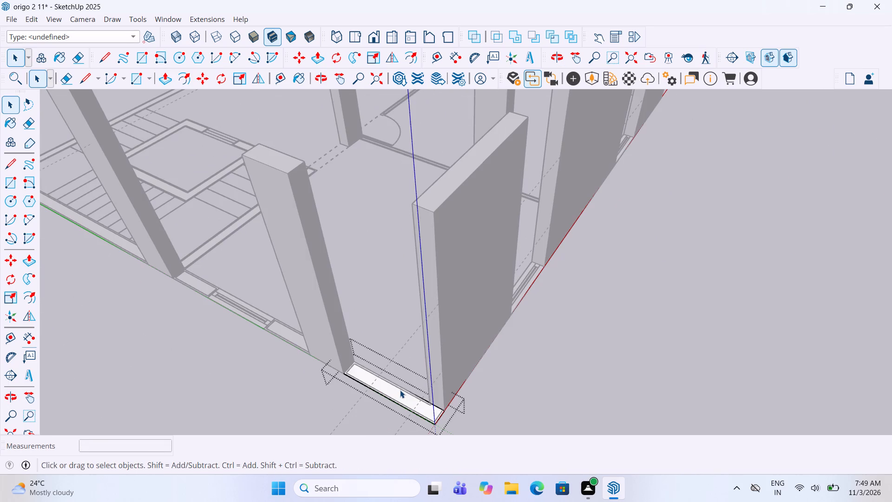
{"action": "key", "text": "p"}
{"action": "double_click", "coordinate": [402, 396]}
{"action": "key", "text": "space"}
{"action": "left_click", "coordinate": [681, 370]}
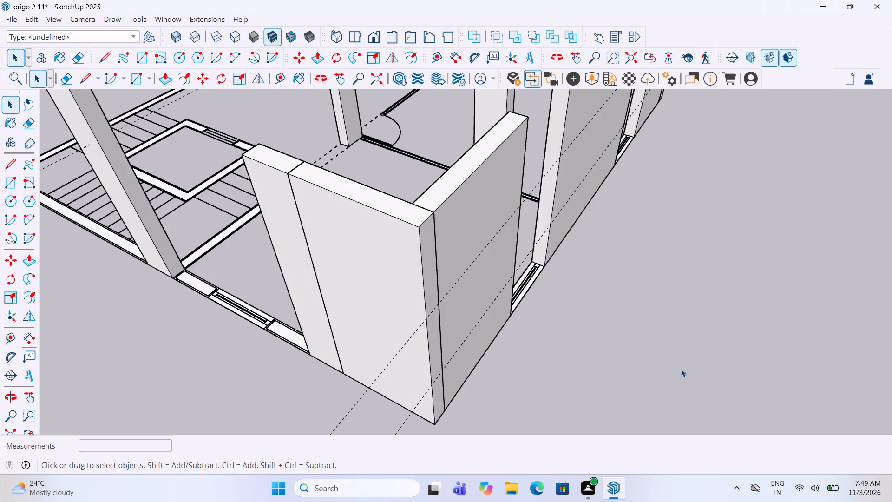
Extrude the staircase-side wall strip between the corner-side column and the window block to 11' inside its group.
{"action": "scroll", "coordinate": [681, 369], "scroll_direction": "down", "scroll_amount": 3}
{"action": "middle_click_drag", "start_coordinate": [352, 358], "coordinate": [471, 357]}
{"action": "scroll", "coordinate": [471, 357], "scroll_direction": "up", "scroll_amount": 1}
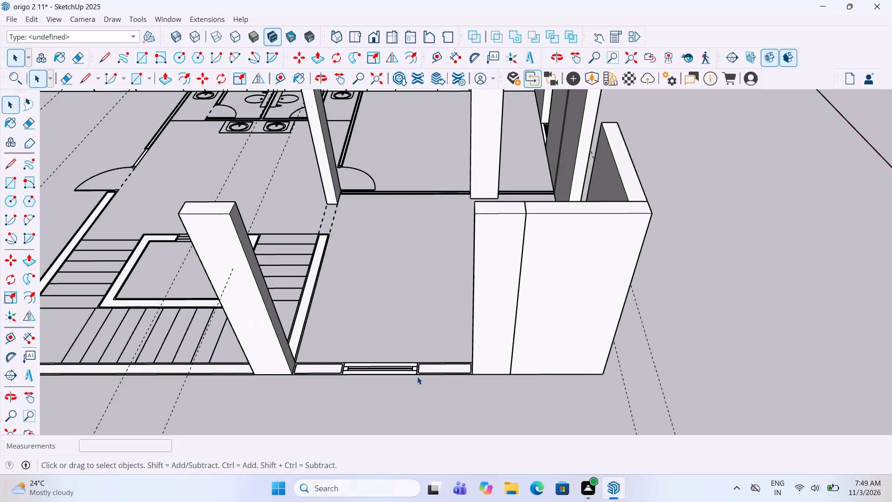
{"action": "double_click", "coordinate": [430, 369]}
{"action": "key", "text": "p"}
{"action": "double_click", "coordinate": [443, 370]}
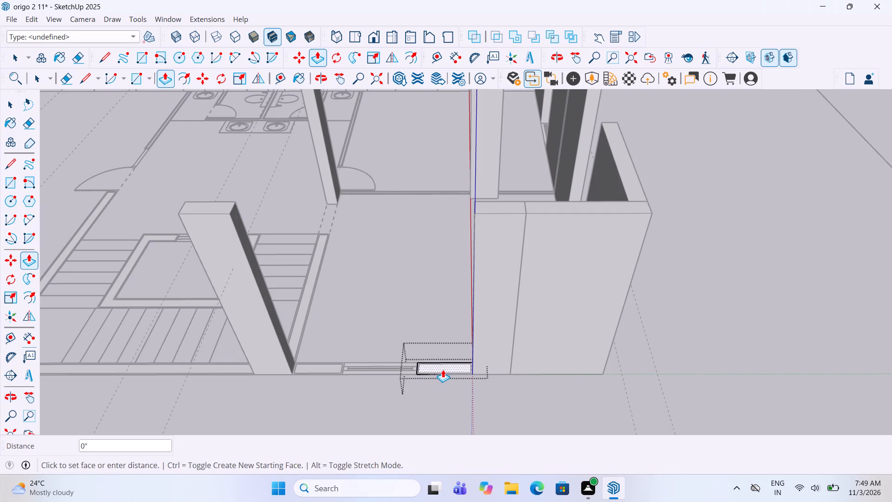
{"action": "key", "text": "space"}
{"action": "left_click", "coordinate": [415, 399]}
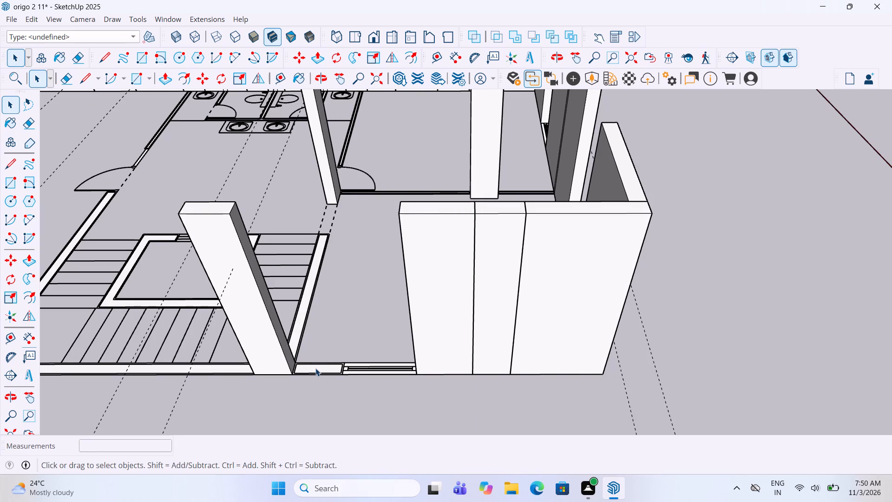
Extrude the short wall strip between that window block and the staircase column to 11' inside its group.
{"action": "double_click", "coordinate": [315, 364]}
{"action": "key", "text": "p"}
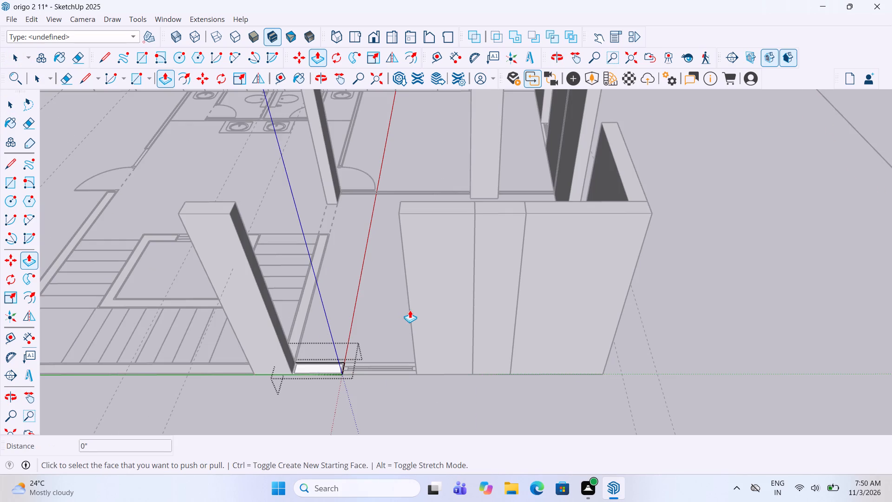
{"action": "left_click_drag", "start_coordinate": [294, 368], "coordinate": [305, 364]}
{"action": "left_click", "coordinate": [313, 363]}
{"action": "left_click", "coordinate": [318, 364]}
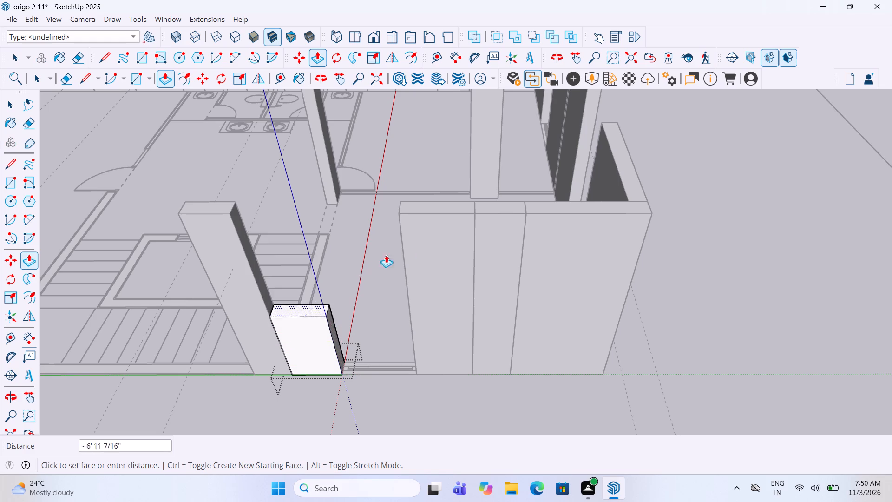
{"action": "left_click", "coordinate": [517, 211]}
{"action": "key", "text": "space"}
{"action": "left_click", "coordinate": [697, 339]}
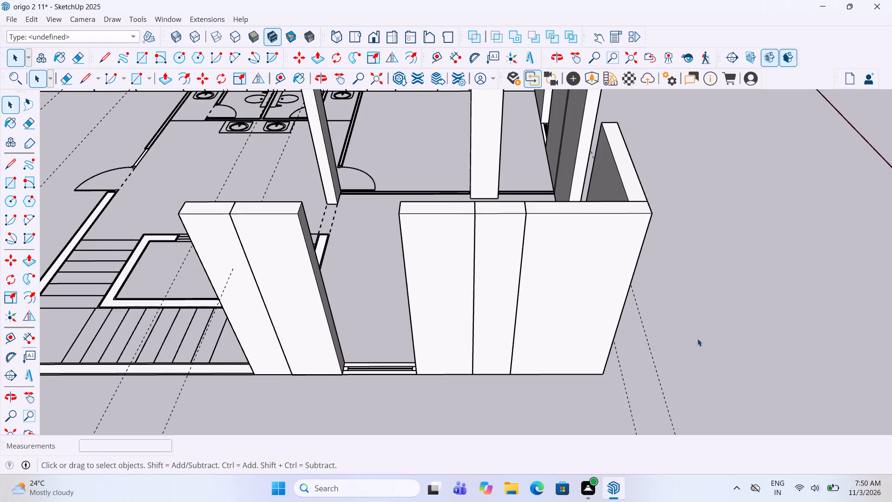
Extrude the long outer wall strip behind the staircase, between its two columns, to 11' inside its group.
{"action": "scroll", "coordinate": [717, 302], "scroll_direction": "down", "scroll_amount": 6}
{"action": "scroll", "coordinate": [341, 383], "scroll_direction": "up", "scroll_amount": 9}
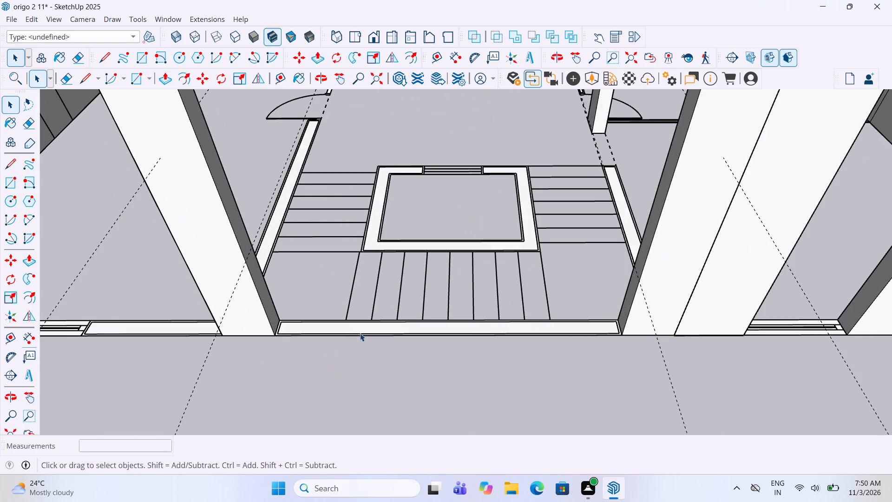
{"action": "double_click", "coordinate": [361, 334]}
{"action": "key", "text": "p"}
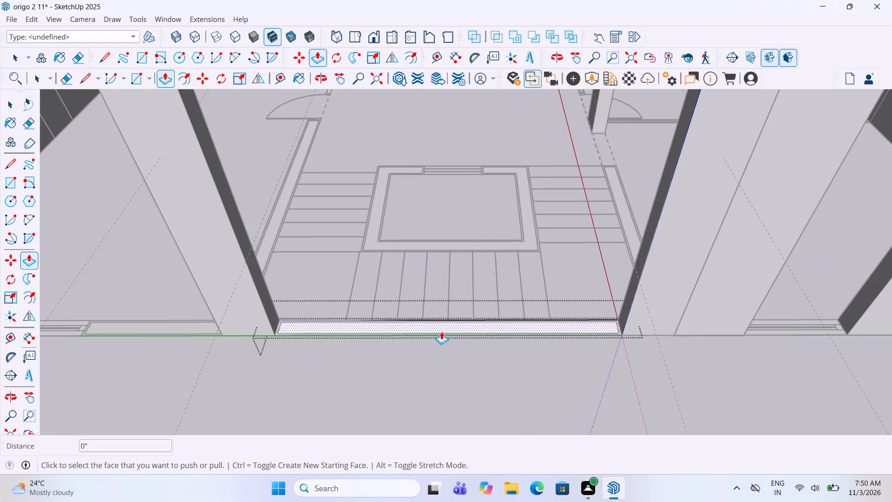
{"action": "double_click", "coordinate": [441, 323]}
{"action": "scroll", "coordinate": [441, 323], "scroll_direction": "down", "scroll_amount": 9}
{"action": "key", "text": "space"}
{"action": "left_click", "coordinate": [457, 354]}
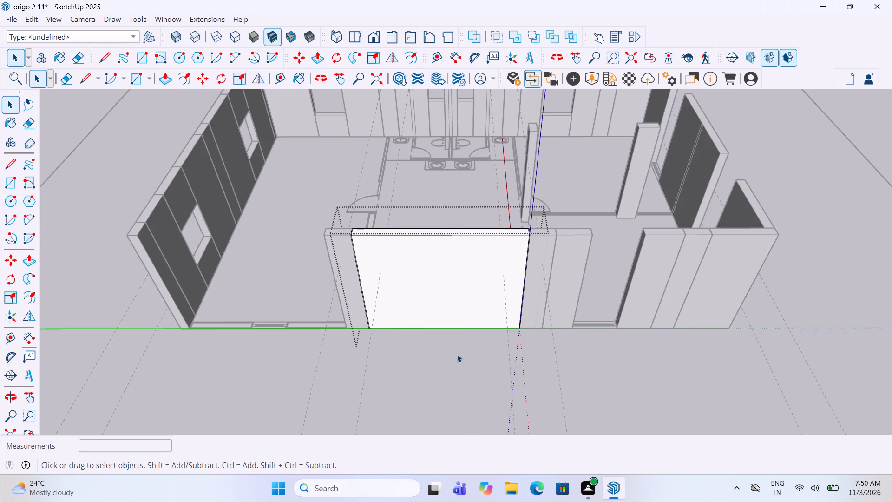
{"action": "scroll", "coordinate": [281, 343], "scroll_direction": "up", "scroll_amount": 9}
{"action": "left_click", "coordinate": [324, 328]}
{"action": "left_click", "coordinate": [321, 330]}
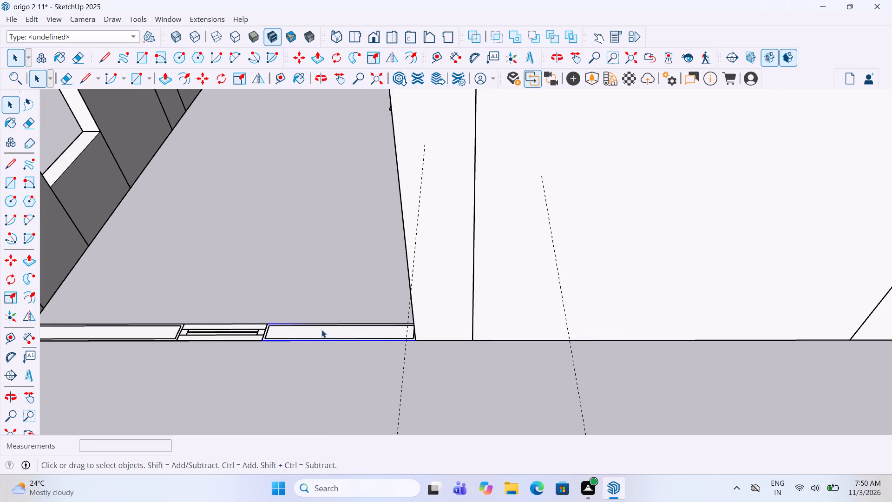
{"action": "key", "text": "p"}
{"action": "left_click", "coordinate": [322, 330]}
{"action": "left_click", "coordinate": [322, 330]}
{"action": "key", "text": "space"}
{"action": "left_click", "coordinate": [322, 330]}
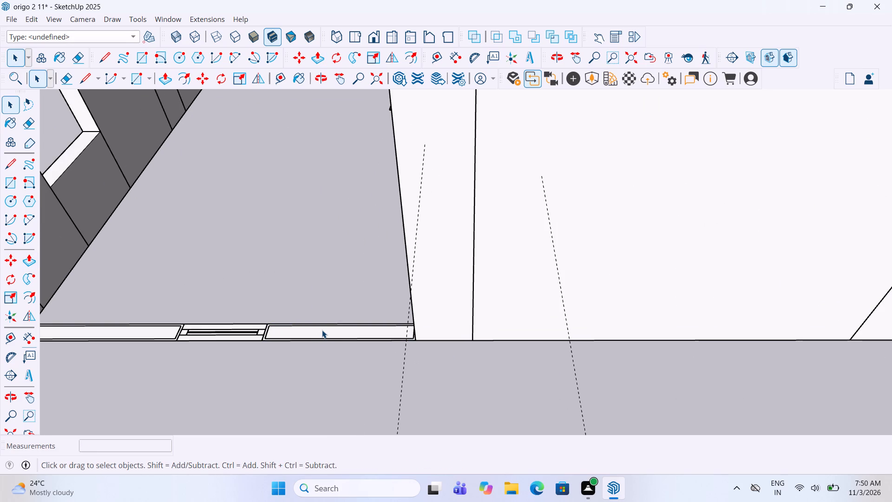
Extrude the wall strip between the second staircase column and the far room's window block to 11' inside its group.
{"action": "double_click", "coordinate": [322, 332]}
{"action": "key", "text": "p"}
{"action": "double_click", "coordinate": [324, 330]}
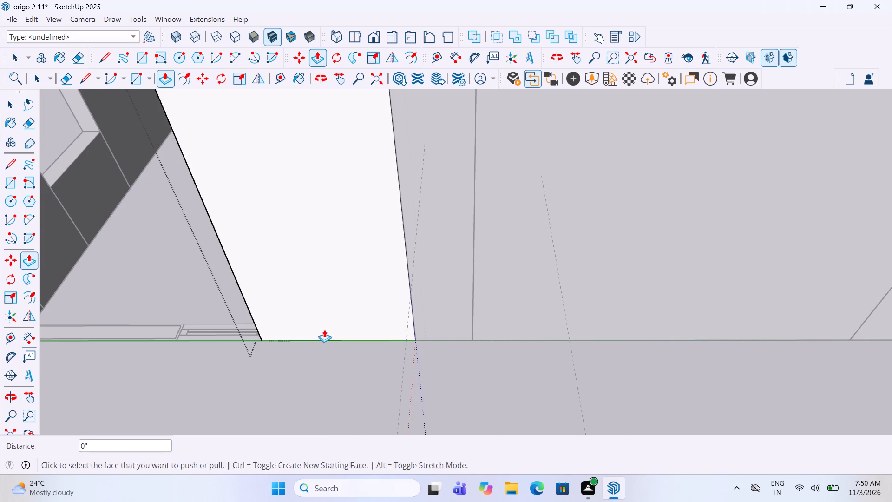
{"action": "key", "text": "space"}
{"action": "left_click", "coordinate": [402, 380]}
Extrude the wall strip between the far room's window block and the raised far-corner wall to 11' inside its group.
{"action": "scroll", "coordinate": [649, 305], "scroll_direction": "down", "scroll_amount": 6}
{"action": "scroll", "coordinate": [368, 305], "scroll_direction": "up", "scroll_amount": 4}
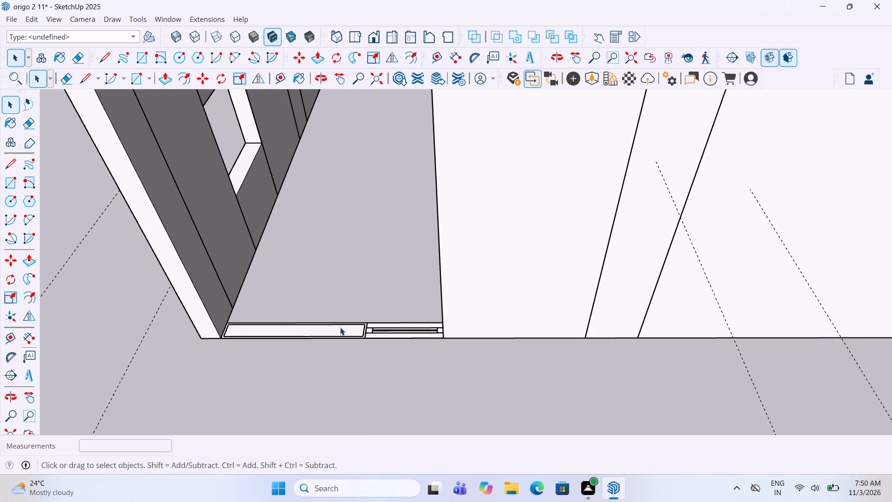
{"action": "double_click", "coordinate": [340, 328]}
{"action": "key", "text": "p"}
{"action": "double_click", "coordinate": [340, 328]}
{"action": "key", "text": "space"}
{"action": "left_click", "coordinate": [411, 350]}
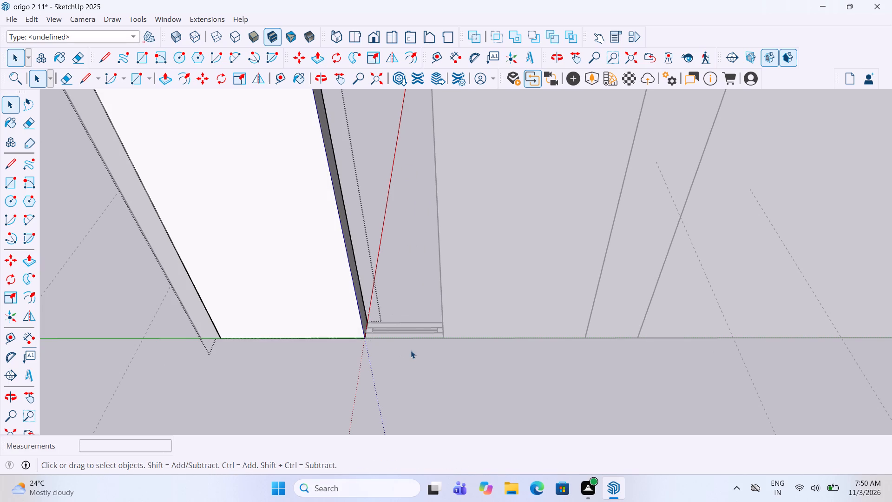
Extrude the far room's window block in the staircase-side wall to the full 11' height inside its group.
{"action": "scroll", "coordinate": [417, 313], "scroll_direction": "down", "scroll_amount": 4}
{"action": "middle_click_drag", "start_coordinate": [411, 265], "coordinate": [407, 287]}
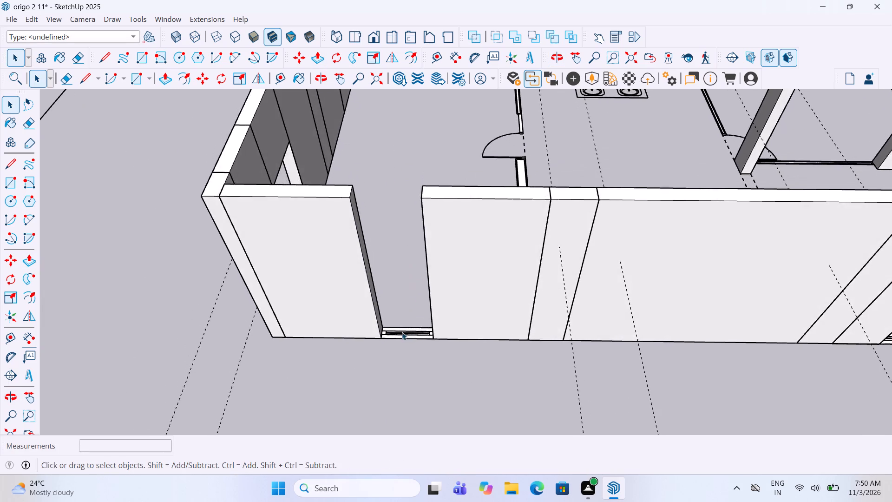
{"action": "scroll", "coordinate": [402, 332], "scroll_direction": "up", "scroll_amount": 7}
{"action": "double_click", "coordinate": [402, 340]}
{"action": "key", "text": "p"}
{"action": "double_click", "coordinate": [402, 335]}
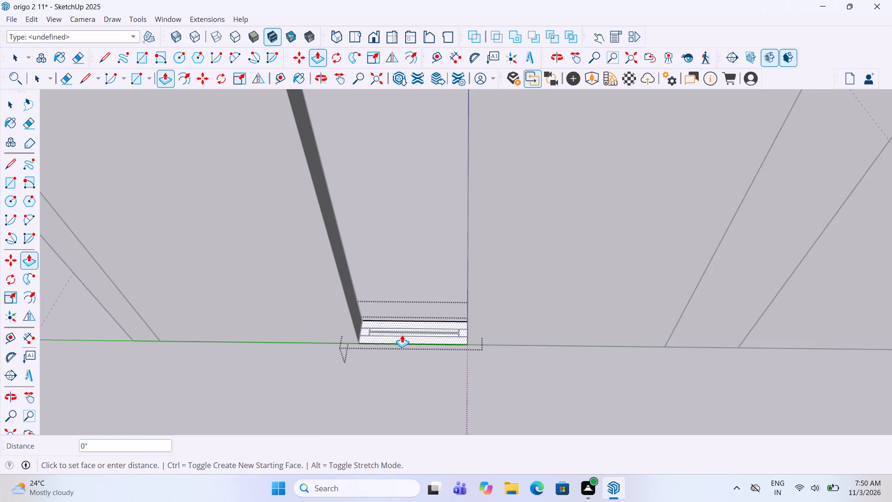
{"action": "key", "text": "space"}
{"action": "left_click", "coordinate": [341, 369]}
Extrude the remaining window block in the staircase-side wall, in the room with the columns, to 11' inside its group.
{"action": "scroll", "coordinate": [334, 298], "scroll_direction": "down", "scroll_amount": 14}
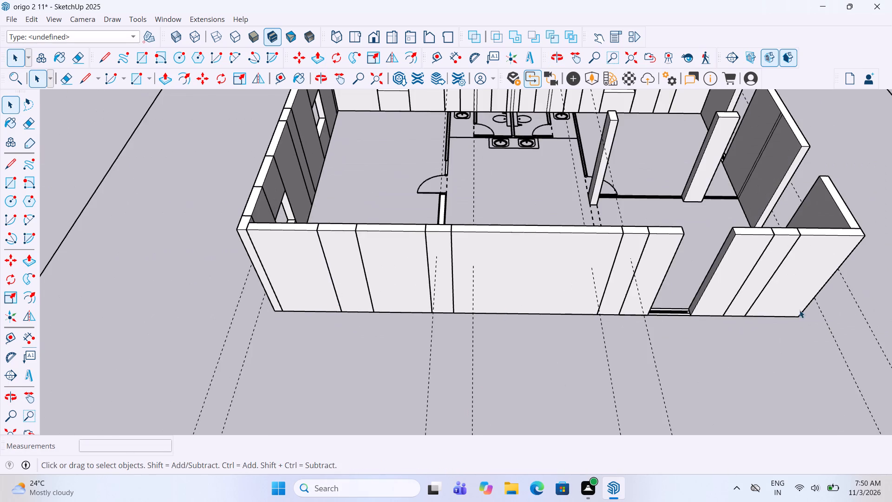
{"action": "scroll", "coordinate": [815, 310], "scroll_direction": "up", "scroll_amount": 4}
{"action": "scroll", "coordinate": [686, 311], "scroll_direction": "up", "scroll_amount": 4}
{"action": "double_click", "coordinate": [587, 314]}
{"action": "key", "text": "p"}
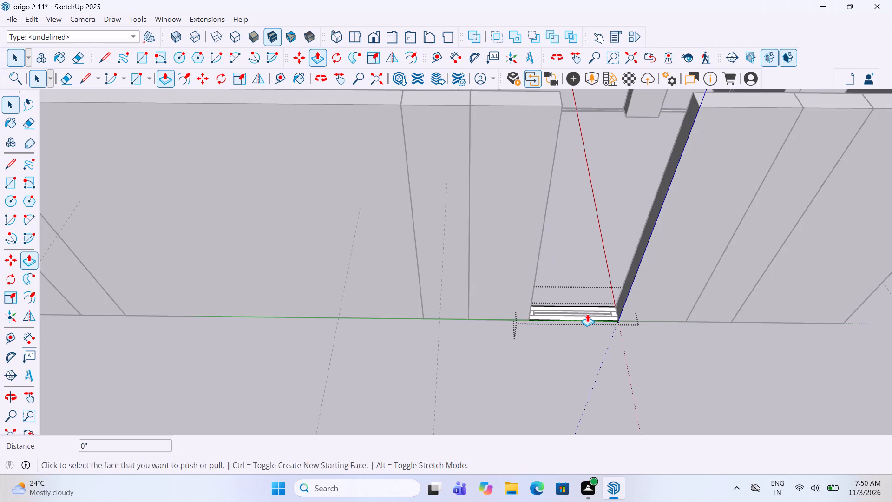
{"action": "double_click", "coordinate": [587, 314]}
{"action": "key", "text": "space"}
{"action": "left_click", "coordinate": [630, 355]}
{"action": "scroll", "coordinate": [757, 315], "scroll_direction": "down", "scroll_amount": 8}
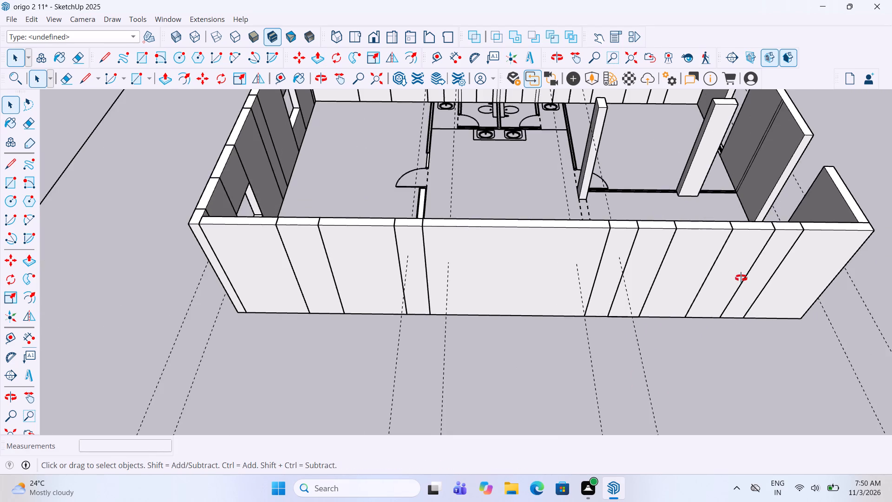
Place a horizontal guide 3' above the base of the staircase-side outer wall and a second guide 4' above it.
{"action": "middle_click_drag", "start_coordinate": [741, 278], "coordinate": [735, 246]}
{"action": "middle_click_drag", "start_coordinate": [228, 249], "coordinate": [231, 262]}
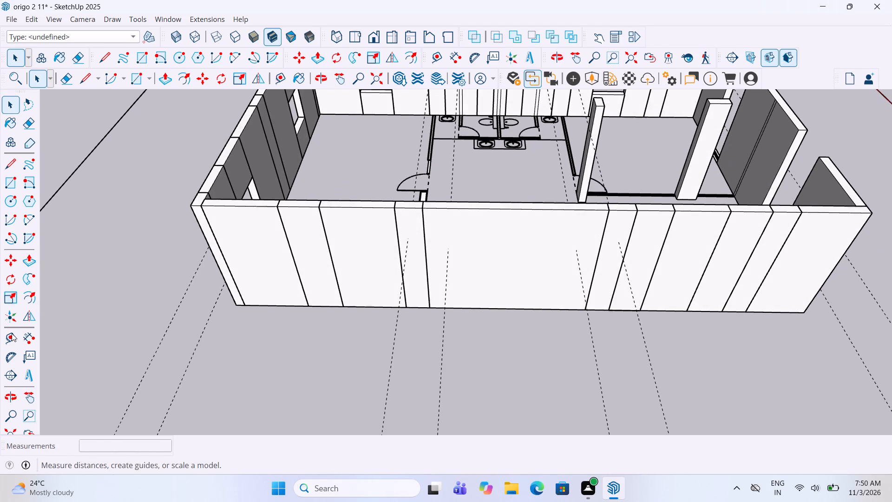
{"action": "left_click", "coordinate": [12, 334]}
{"action": "scroll", "coordinate": [335, 299], "scroll_direction": "up", "scroll_amount": 4}
{"action": "left_click", "coordinate": [315, 308]}
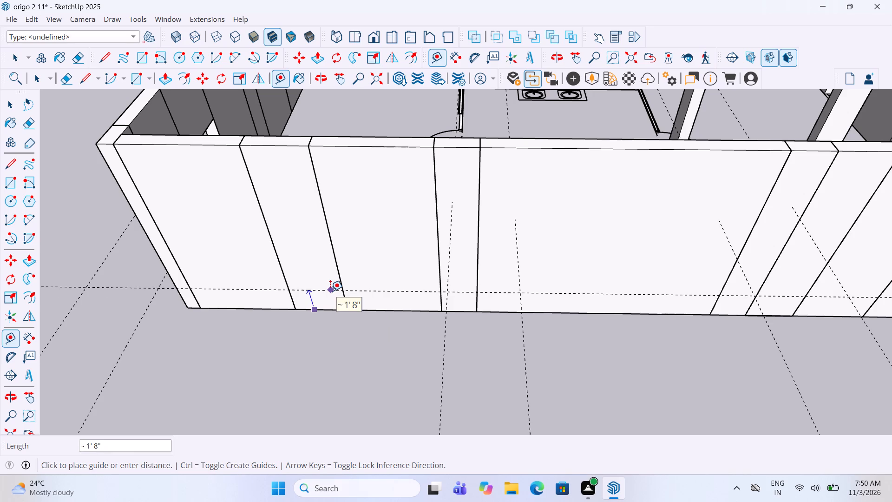
{"action": "type", "text": "3'"}
{"action": "key", "text": "Return"}
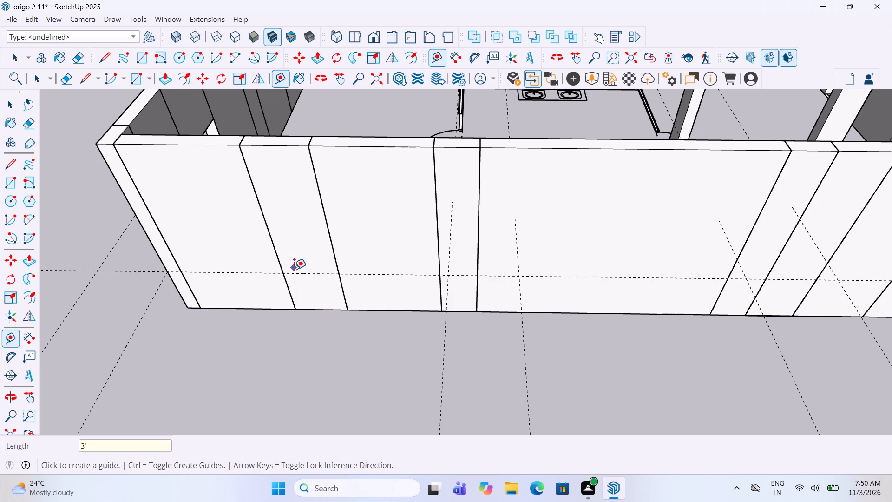
{"action": "left_click", "coordinate": [295, 272]}
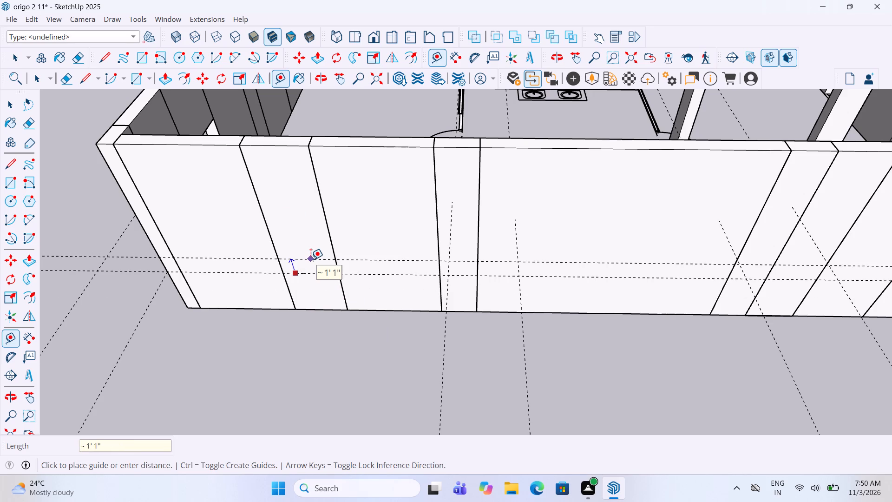
{"action": "type", "text": "4'"}
{"action": "key", "text": "Return"}
{"action": "key", "text": "space"}
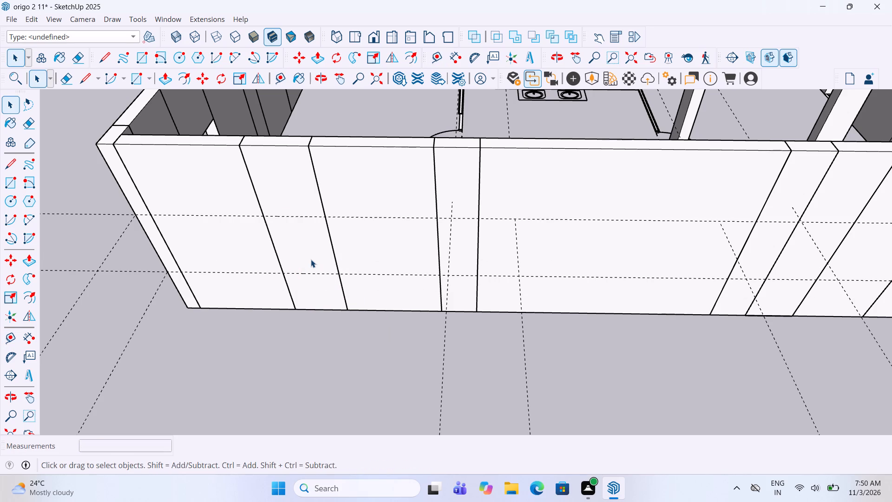
Cut a window opening 4' high and about 3' wide between the guides in the far room's block, 9" through the wall.
{"action": "double_click", "coordinate": [311, 259]}
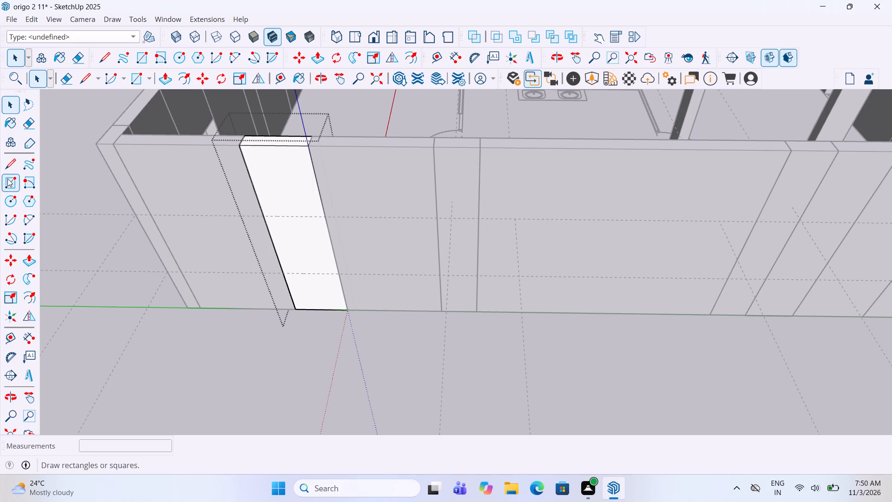
{"action": "left_click", "coordinate": [7, 178]}
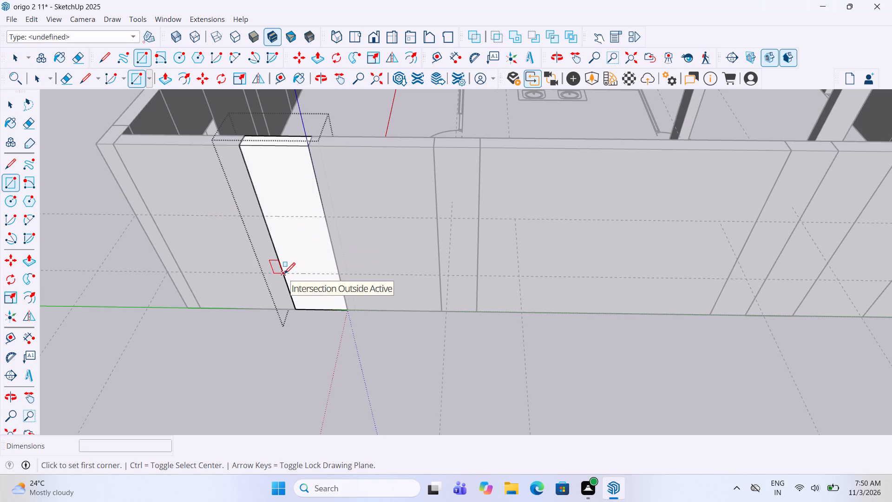
{"action": "left_click", "coordinate": [284, 275]}
{"action": "left_click", "coordinate": [324, 218]}
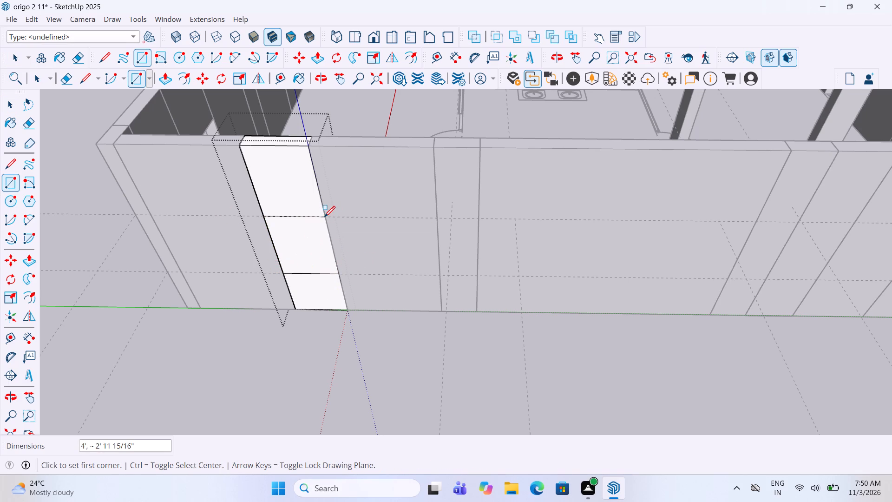
{"action": "key", "text": "p"}
{"action": "left_click", "coordinate": [301, 256]}
{"action": "double_click", "coordinate": [302, 229]}
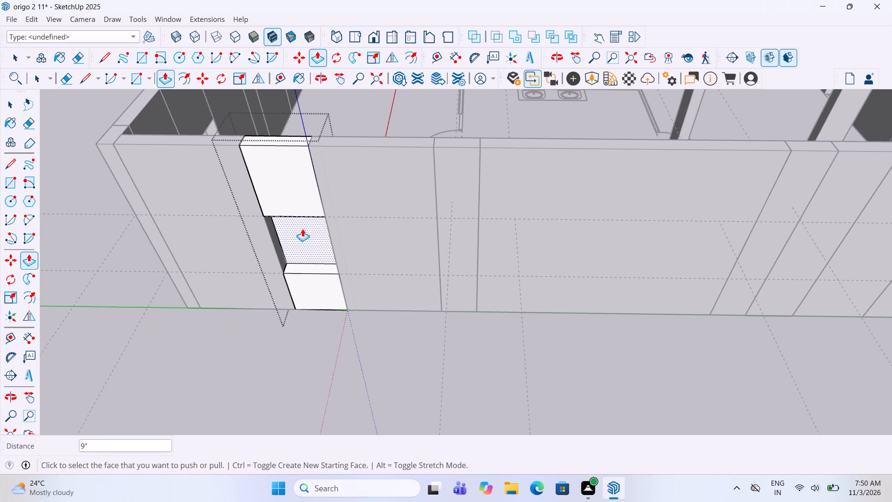
{"action": "key", "text": "Delete"}
{"action": "key", "text": "space"}
{"action": "left_click", "coordinate": [328, 366]}
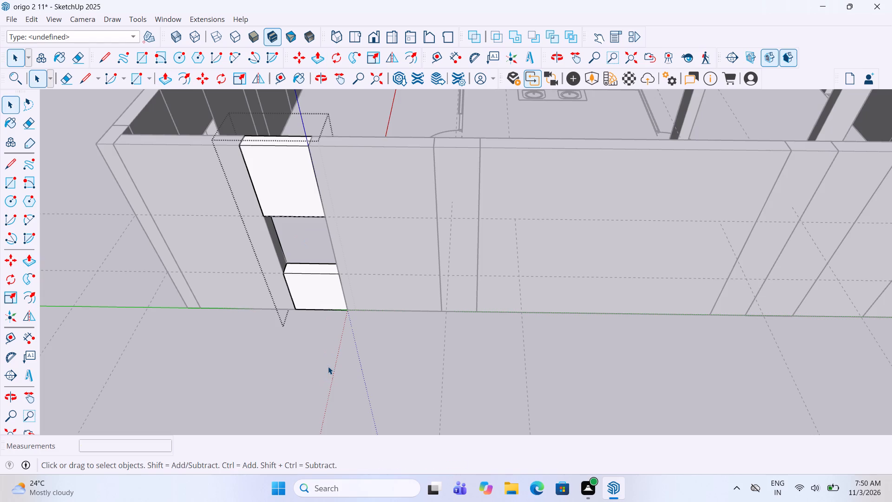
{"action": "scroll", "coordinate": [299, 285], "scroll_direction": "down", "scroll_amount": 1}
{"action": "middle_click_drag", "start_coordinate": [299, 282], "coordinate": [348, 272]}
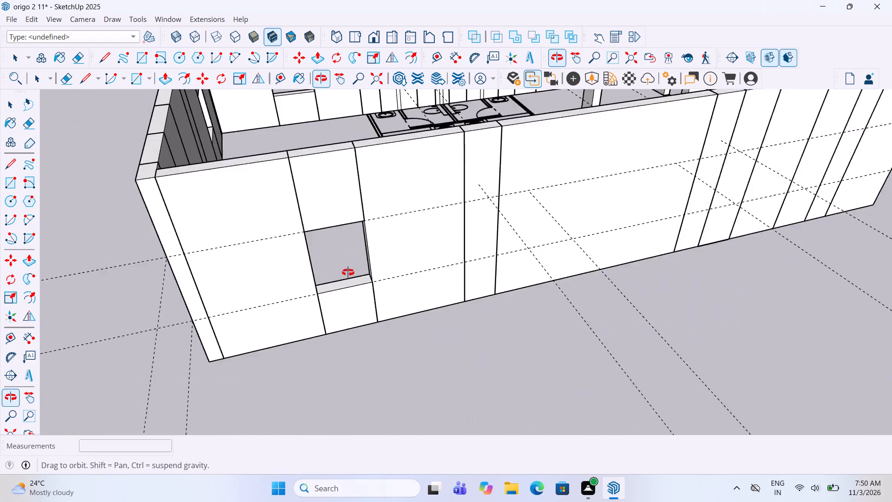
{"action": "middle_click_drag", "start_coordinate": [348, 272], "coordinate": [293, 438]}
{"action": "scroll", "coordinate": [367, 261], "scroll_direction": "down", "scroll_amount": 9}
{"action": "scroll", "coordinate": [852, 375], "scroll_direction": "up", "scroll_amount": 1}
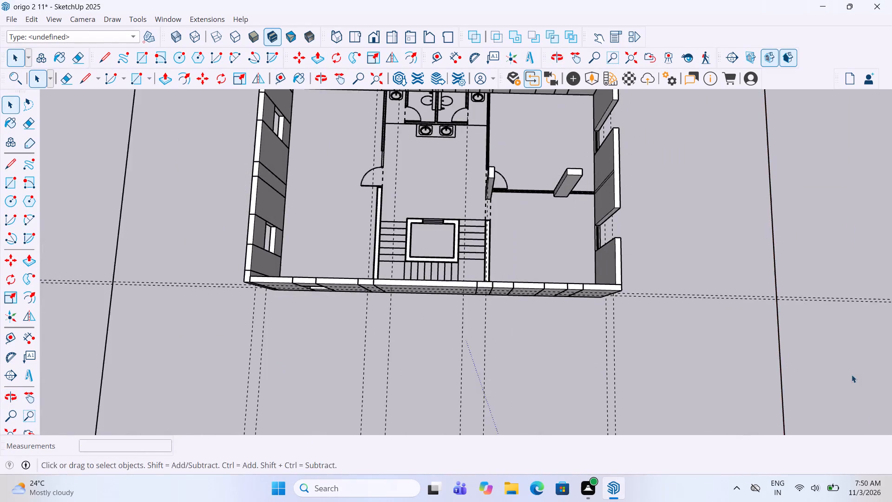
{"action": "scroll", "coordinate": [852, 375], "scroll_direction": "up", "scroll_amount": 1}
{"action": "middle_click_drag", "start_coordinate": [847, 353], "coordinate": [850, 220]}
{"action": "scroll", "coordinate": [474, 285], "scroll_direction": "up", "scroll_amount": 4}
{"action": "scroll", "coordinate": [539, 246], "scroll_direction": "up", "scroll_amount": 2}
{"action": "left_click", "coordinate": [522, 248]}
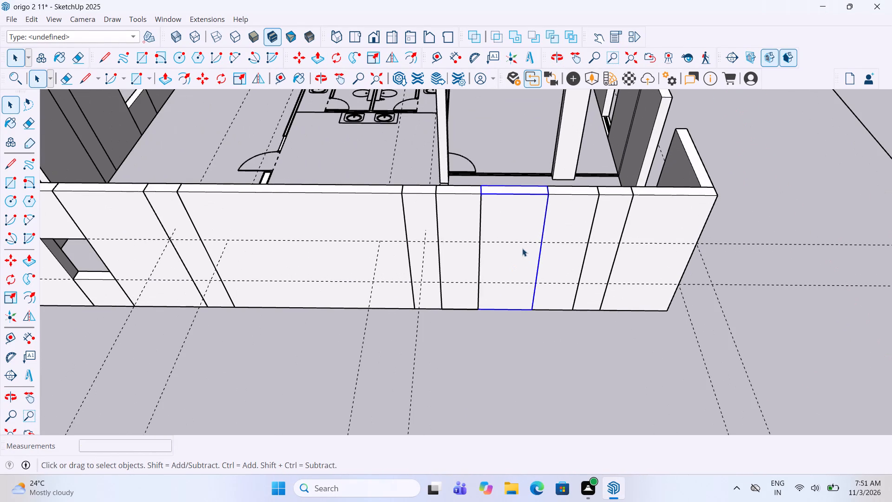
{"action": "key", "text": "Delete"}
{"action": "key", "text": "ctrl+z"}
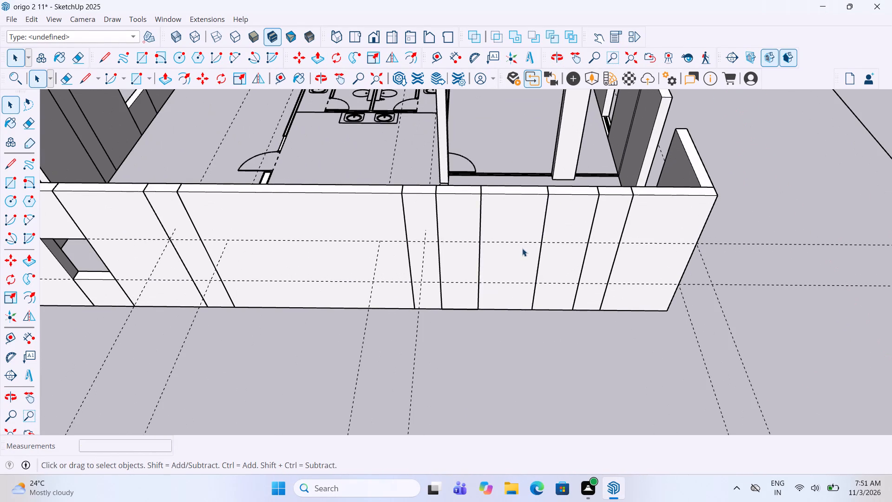
Cut a window opening 4' high and about 3' 11" wide between the guides in the column room's staircase-side block, 9" deep.
{"action": "scroll", "coordinate": [522, 248], "scroll_direction": "up", "scroll_amount": 4}
{"action": "double_click", "coordinate": [492, 281]}
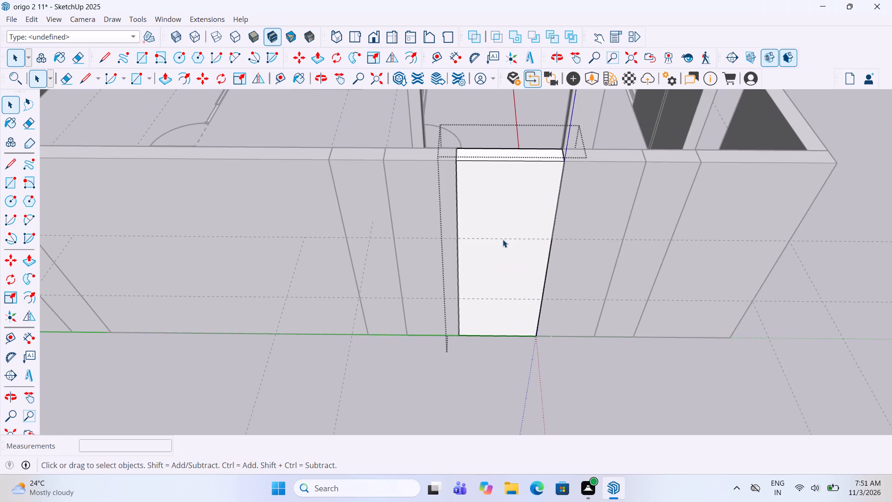
{"action": "left_click", "coordinate": [12, 180]}
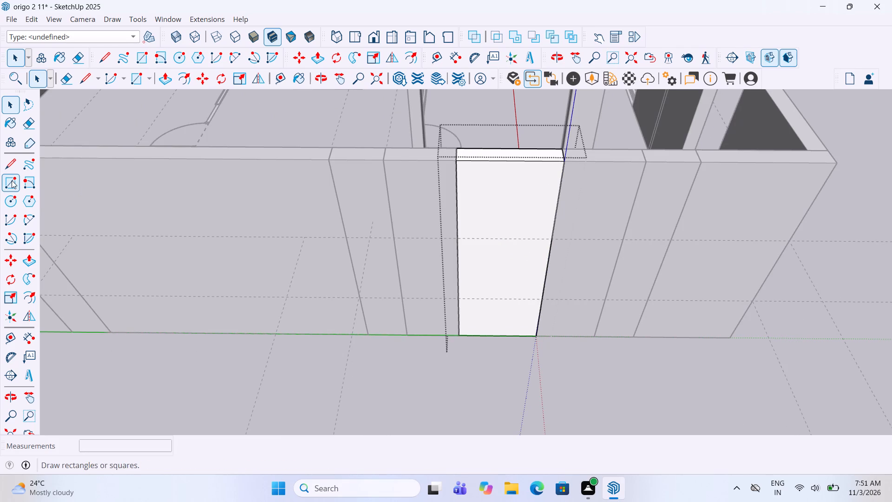
{"action": "left_click", "coordinate": [460, 300]}
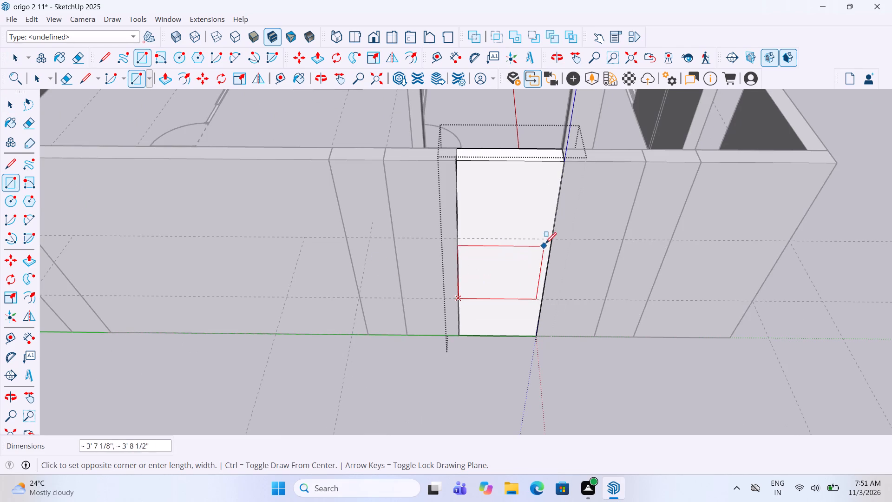
{"action": "left_click", "coordinate": [552, 240]}
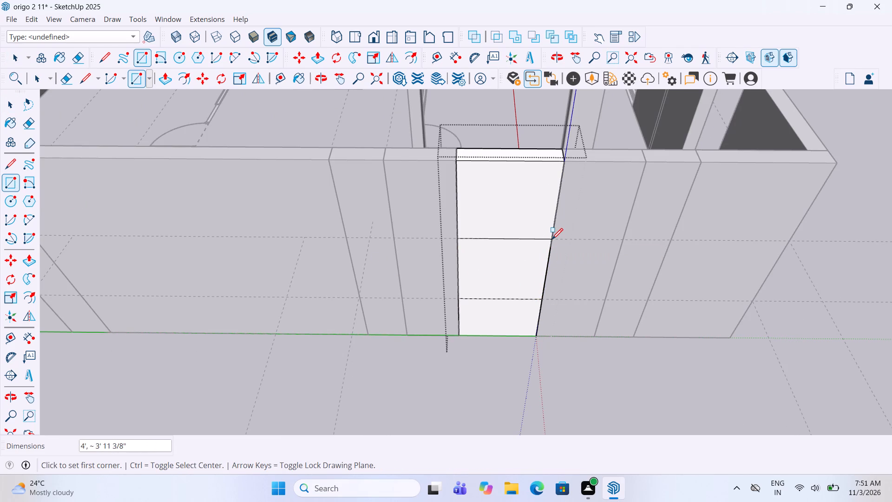
{"action": "key", "text": "p"}
{"action": "left_click", "coordinate": [517, 280]}
{"action": "left_click", "coordinate": [490, 248]}
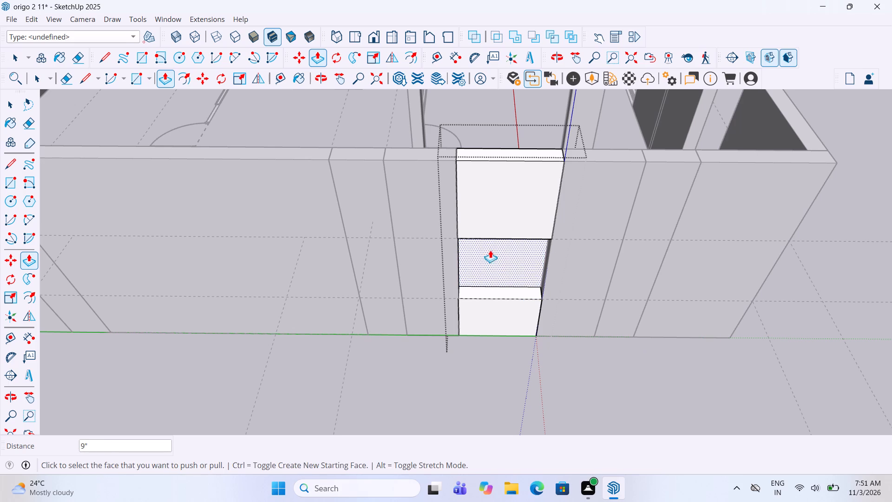
{"action": "left_click", "coordinate": [492, 256]}
{"action": "key", "text": "Delete"}
{"action": "key", "text": "space"}
{"action": "left_click", "coordinate": [524, 360]}
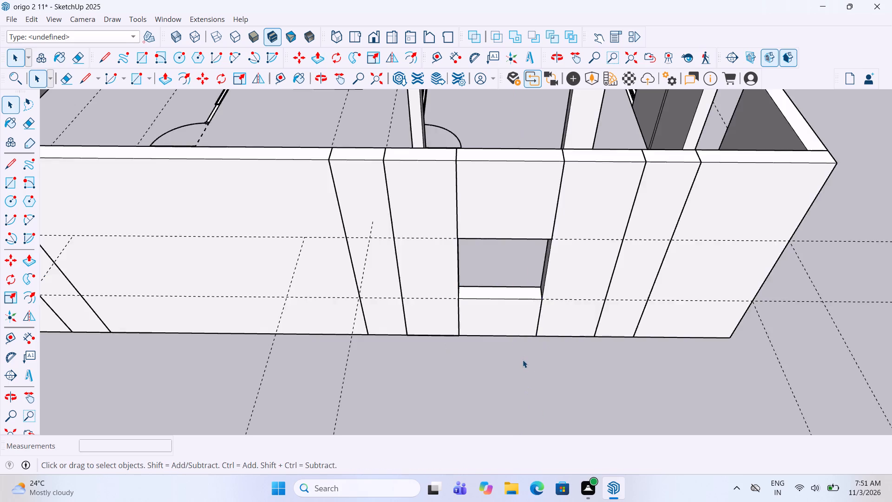
Extrude the end wall's window block nearest the staircase-side corner to the full 11' wall height inside its group.
{"action": "scroll", "coordinate": [523, 360], "scroll_direction": "down", "scroll_amount": 5}
{"action": "scroll", "coordinate": [472, 324], "scroll_direction": "down", "scroll_amount": 3}
{"action": "middle_click_drag", "start_coordinate": [723, 258], "coordinate": [550, 240]}
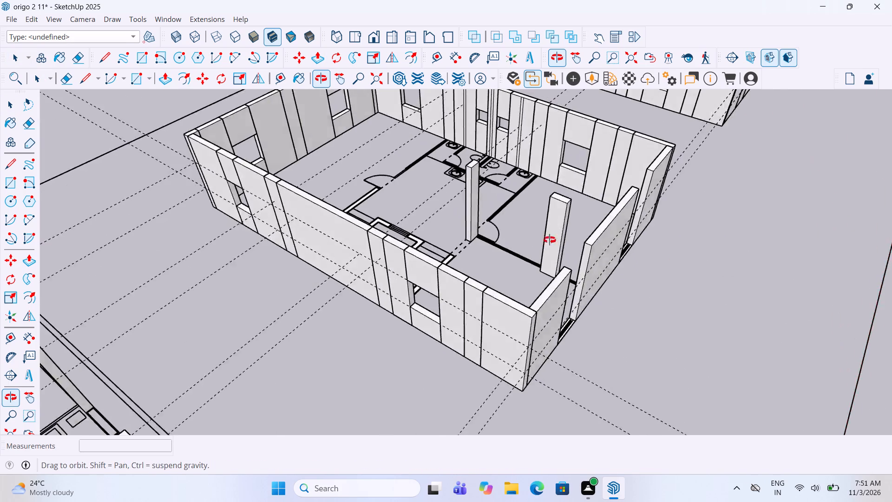
{"action": "middle_click_drag", "start_coordinate": [550, 240], "coordinate": [394, 231]}
{"action": "middle_click_drag", "start_coordinate": [493, 166], "coordinate": [493, 179]}
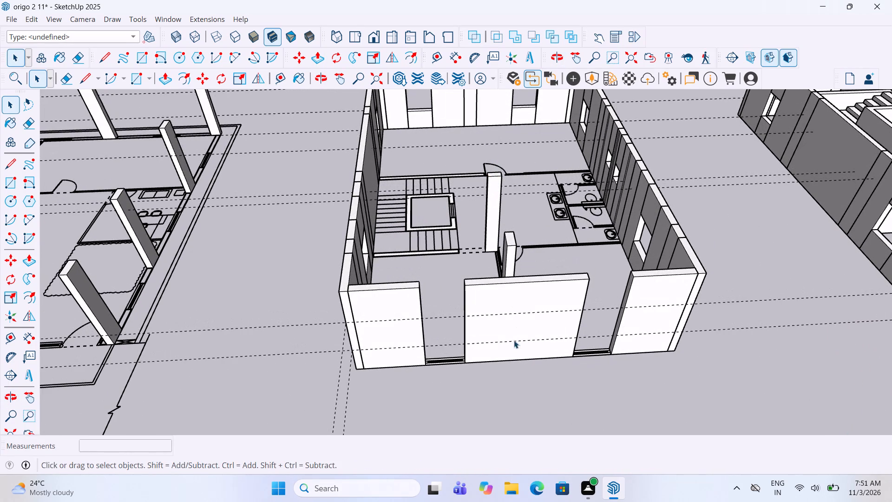
{"action": "scroll", "coordinate": [502, 386], "scroll_direction": "up", "scroll_amount": 3}
{"action": "scroll", "coordinate": [424, 350], "scroll_direction": "up", "scroll_amount": 6}
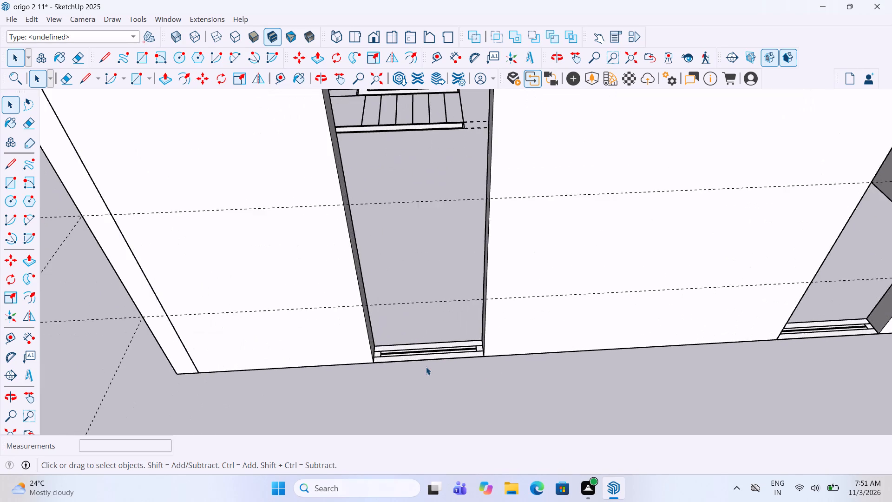
{"action": "scroll", "coordinate": [426, 367], "scroll_direction": "up", "scroll_amount": 2}
{"action": "double_click", "coordinate": [439, 349]}
{"action": "key", "text": "p"}
{"action": "left_click", "coordinate": [445, 347]}
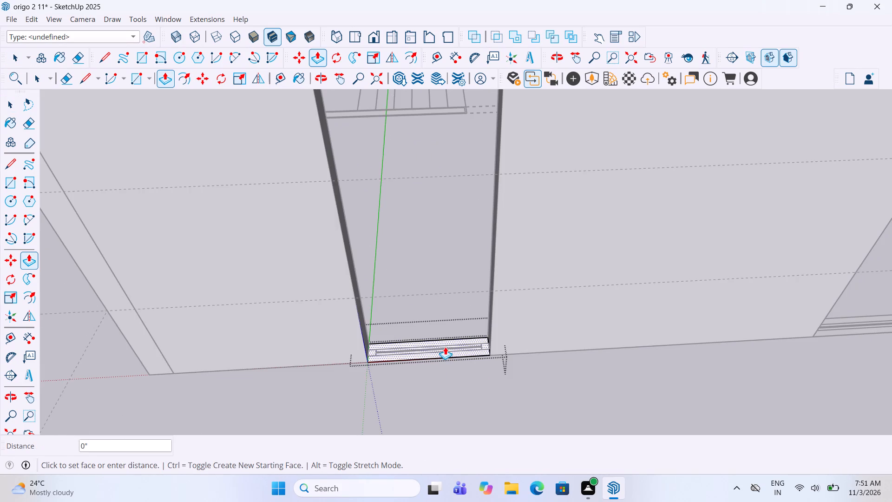
{"action": "scroll", "coordinate": [447, 333], "scroll_direction": "down", "scroll_amount": 8}
{"action": "left_click", "coordinate": [565, 153]}
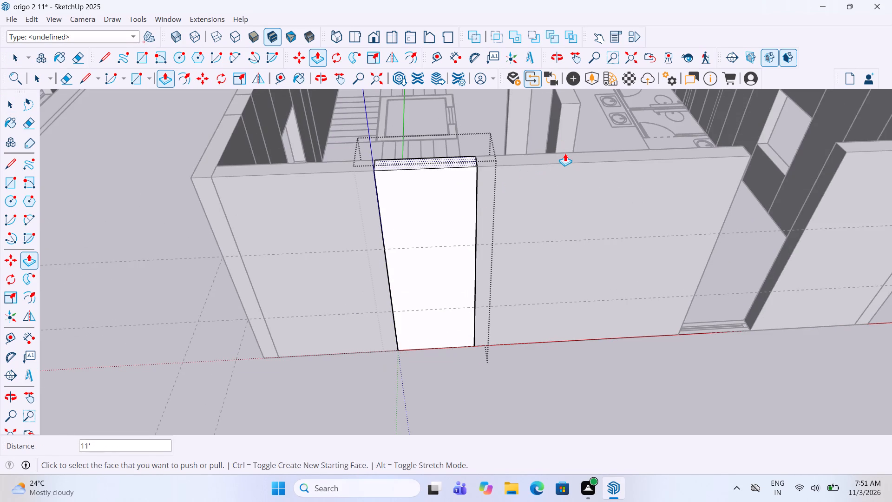
{"action": "key", "text": "space"}
{"action": "left_click", "coordinate": [421, 362]}
{"action": "scroll", "coordinate": [357, 324], "scroll_direction": "down", "scroll_amount": 3}
{"action": "left_click", "coordinate": [491, 390]}
Extrude the end wall's other window block, on the toilet side, to the full 11' height inside its group.
{"action": "scroll", "coordinate": [700, 336], "scroll_direction": "up", "scroll_amount": 2}
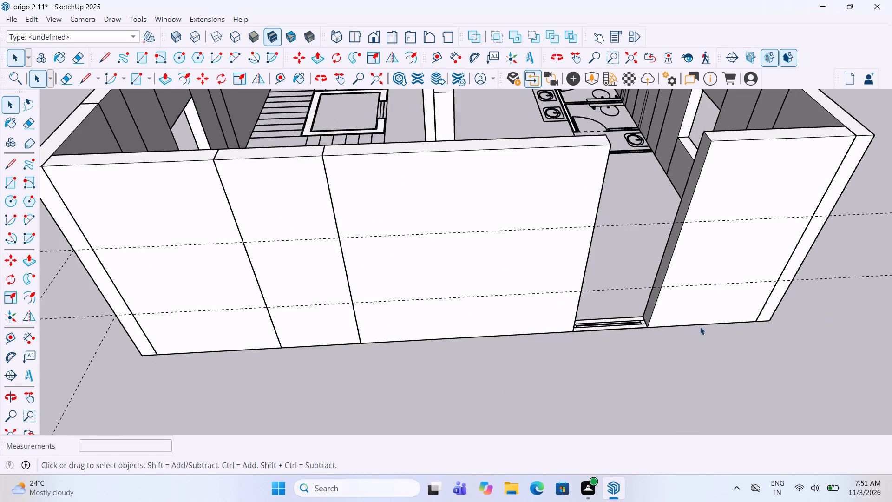
{"action": "scroll", "coordinate": [700, 327], "scroll_direction": "up", "scroll_amount": 4}
{"action": "double_click", "coordinate": [620, 322]}
{"action": "key", "text": "p"}
{"action": "double_click", "coordinate": [620, 322]}
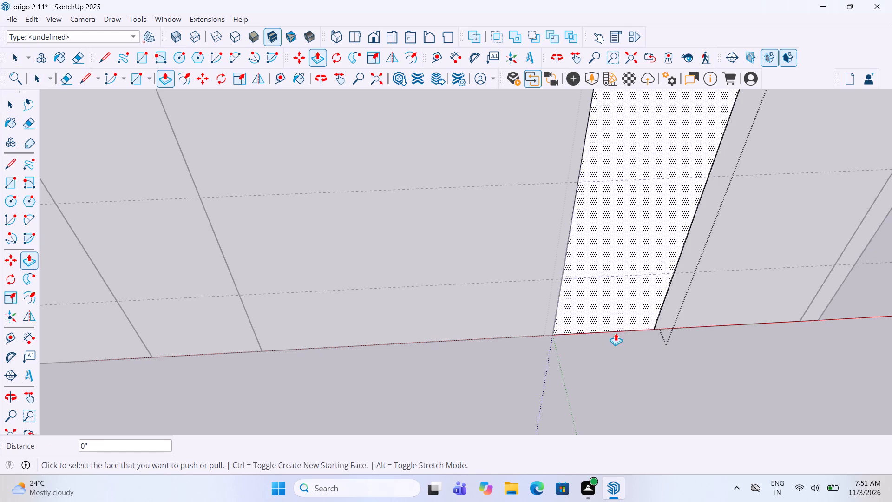
{"action": "key", "text": "space"}
{"action": "left_click", "coordinate": [615, 367]}
Draw a window rectangle 4' high and about 3' 11 5/8" wide between the guides on the end wall's staircase-side block.
{"action": "scroll", "coordinate": [618, 348], "scroll_direction": "down", "scroll_amount": 7}
{"action": "middle_click_drag", "start_coordinate": [610, 342], "coordinate": [601, 327]}
{"action": "scroll", "coordinate": [350, 278], "scroll_direction": "up", "scroll_amount": 3}
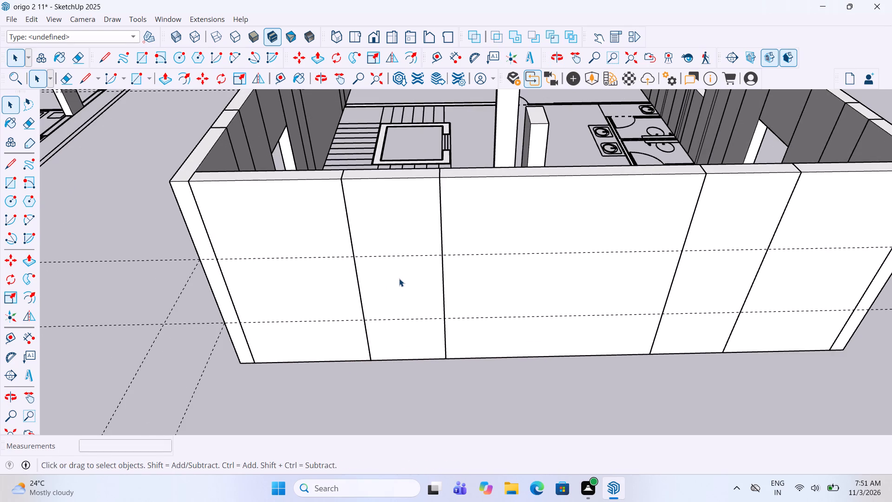
{"action": "double_click", "coordinate": [399, 278]}
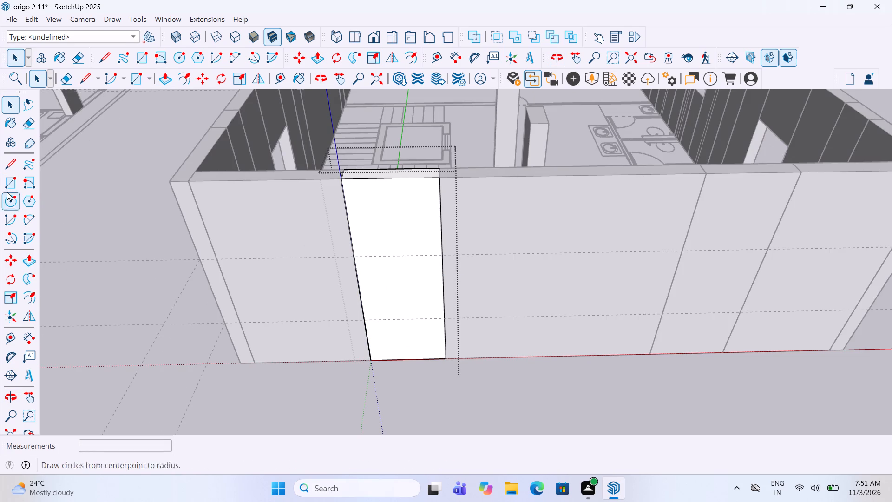
{"action": "left_click", "coordinate": [8, 187]}
{"action": "left_click", "coordinate": [365, 322]}
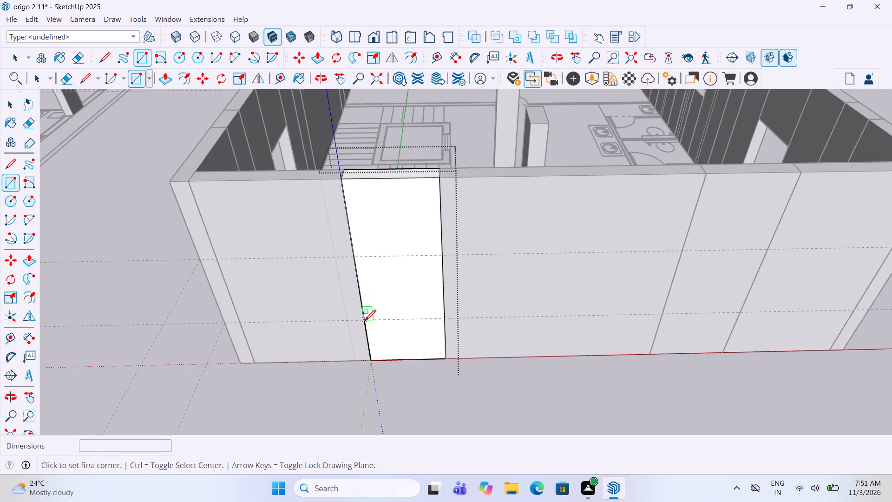
{"action": "left_click", "coordinate": [443, 257]}
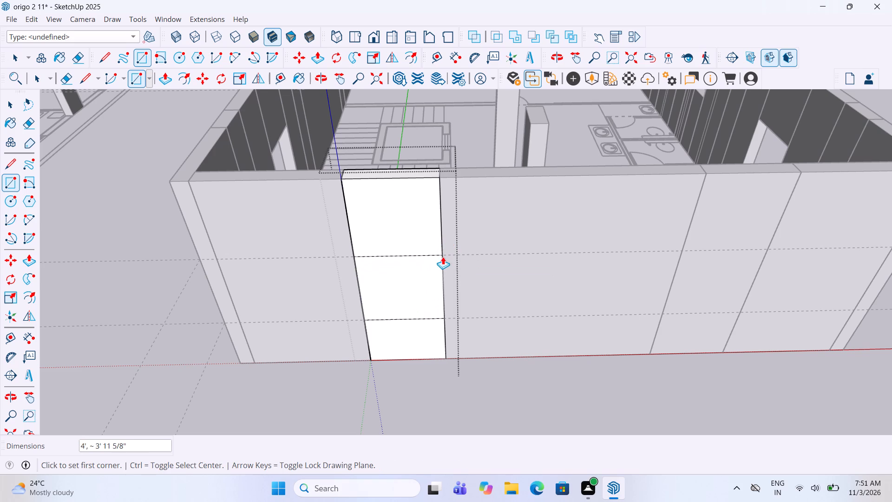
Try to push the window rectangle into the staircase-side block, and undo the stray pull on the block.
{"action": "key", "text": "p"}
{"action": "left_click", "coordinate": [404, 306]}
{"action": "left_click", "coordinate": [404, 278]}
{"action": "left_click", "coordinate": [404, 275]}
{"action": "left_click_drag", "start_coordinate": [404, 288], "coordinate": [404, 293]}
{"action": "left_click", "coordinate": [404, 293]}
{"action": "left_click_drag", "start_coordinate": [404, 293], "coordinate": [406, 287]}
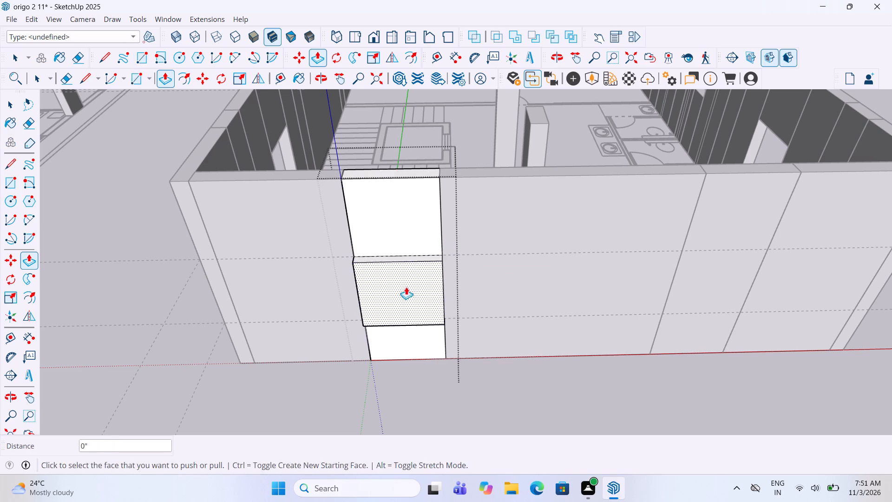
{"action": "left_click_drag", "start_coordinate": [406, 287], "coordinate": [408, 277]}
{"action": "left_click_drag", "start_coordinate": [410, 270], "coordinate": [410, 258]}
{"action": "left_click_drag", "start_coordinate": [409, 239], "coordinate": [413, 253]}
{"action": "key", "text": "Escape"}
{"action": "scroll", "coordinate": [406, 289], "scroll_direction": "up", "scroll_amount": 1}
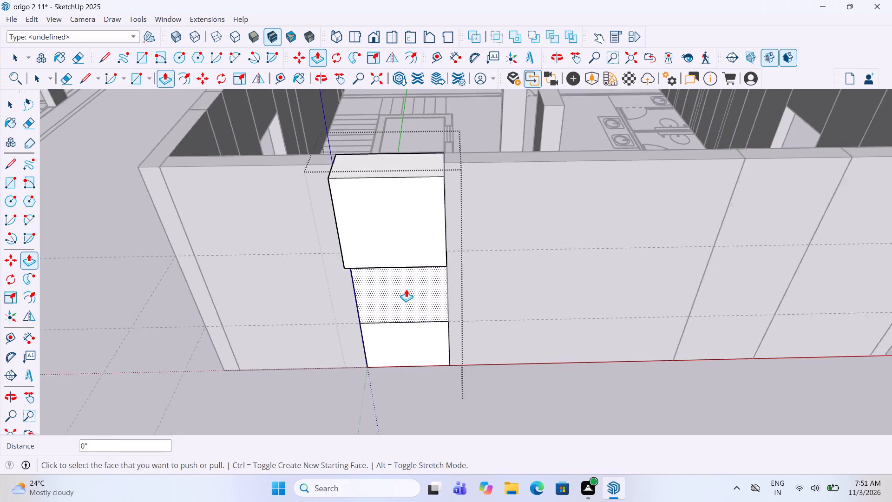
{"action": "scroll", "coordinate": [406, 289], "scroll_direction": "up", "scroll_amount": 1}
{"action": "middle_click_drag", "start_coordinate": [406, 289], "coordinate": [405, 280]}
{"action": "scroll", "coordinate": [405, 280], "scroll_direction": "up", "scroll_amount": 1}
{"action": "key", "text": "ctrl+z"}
Push the window rectangle about 9" through the staircase-side block and delete the remaining back face to open the window.
{"action": "left_click", "coordinate": [406, 304]}
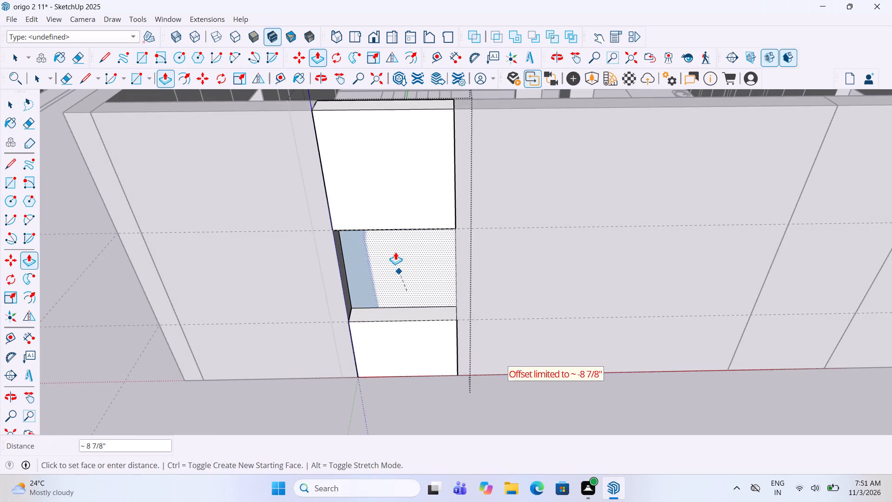
{"action": "left_click", "coordinate": [395, 252]}
{"action": "left_click", "coordinate": [395, 252]}
{"action": "key", "text": "Delete"}
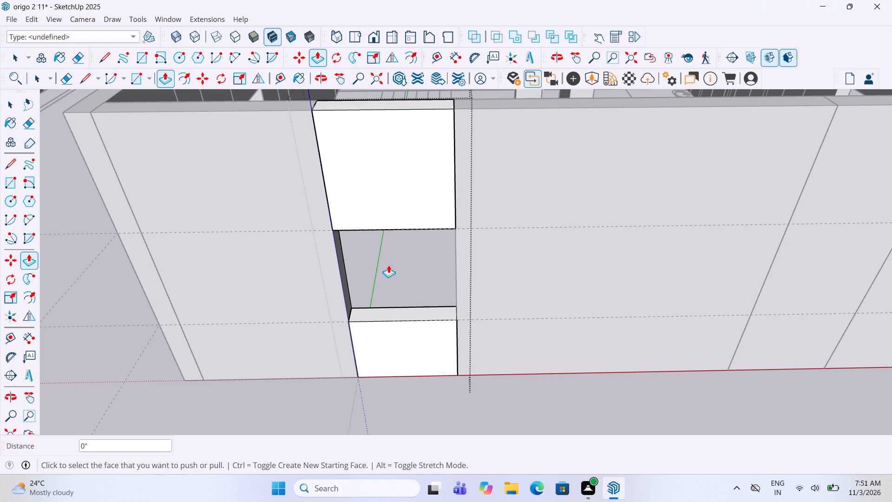
{"action": "key", "text": "space"}
{"action": "left_click", "coordinate": [371, 394]}
{"action": "scroll", "coordinate": [306, 297], "scroll_direction": "down", "scroll_amount": 9}
{"action": "left_click", "coordinate": [311, 369]}
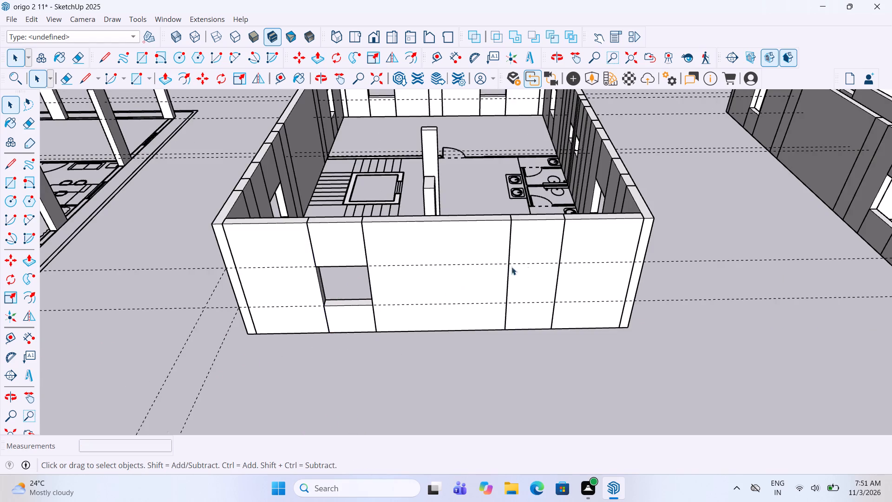
Cut a full-width window opening between the guides in the end wall's toilet-side block, 9" through the wall.
{"action": "scroll", "coordinate": [526, 263], "scroll_direction": "up", "scroll_amount": 3}
{"action": "double_click", "coordinate": [533, 295]}
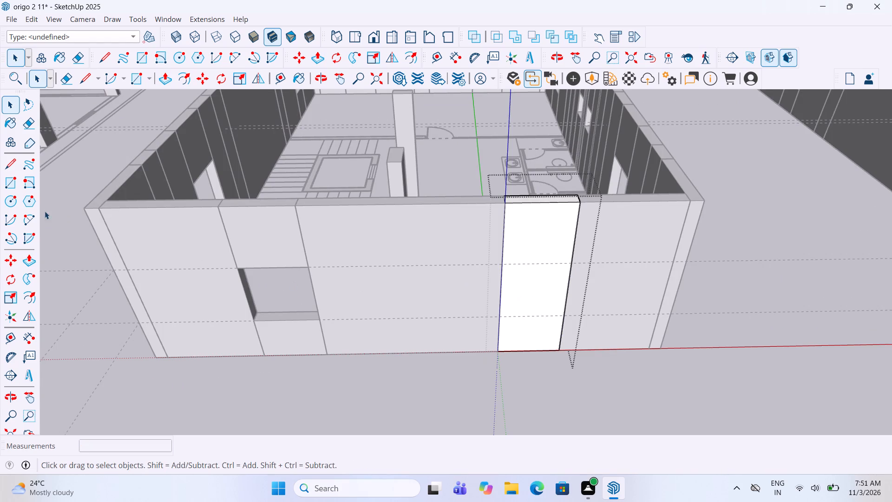
{"action": "left_click", "coordinate": [11, 181]}
{"action": "scroll", "coordinate": [587, 296], "scroll_direction": "up", "scroll_amount": 3}
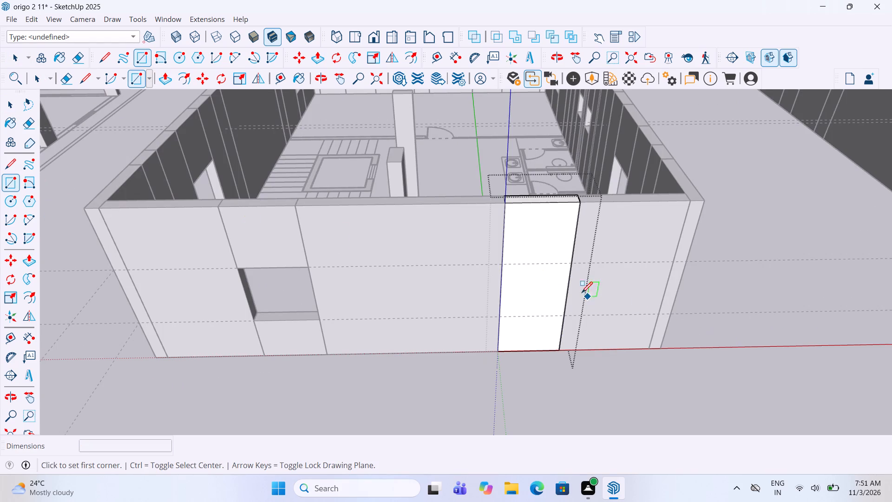
{"action": "left_click", "coordinate": [472, 324]}
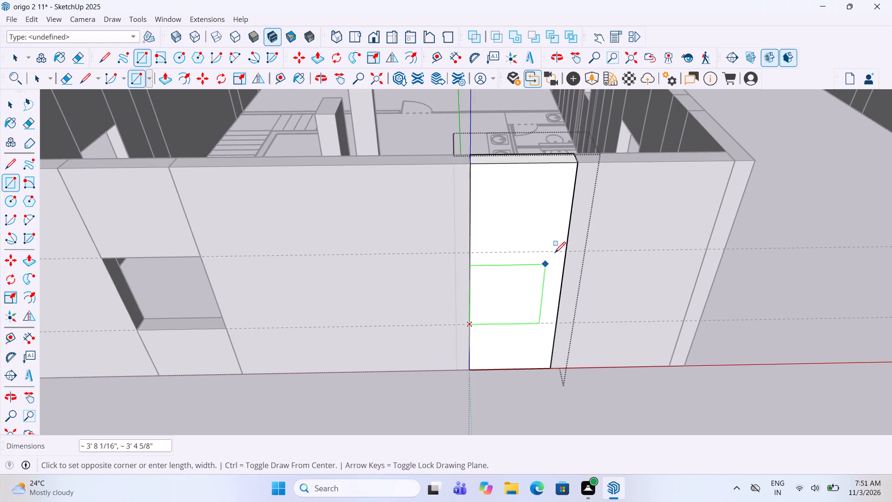
{"action": "left_click", "coordinate": [565, 249]}
{"action": "key", "text": "p"}
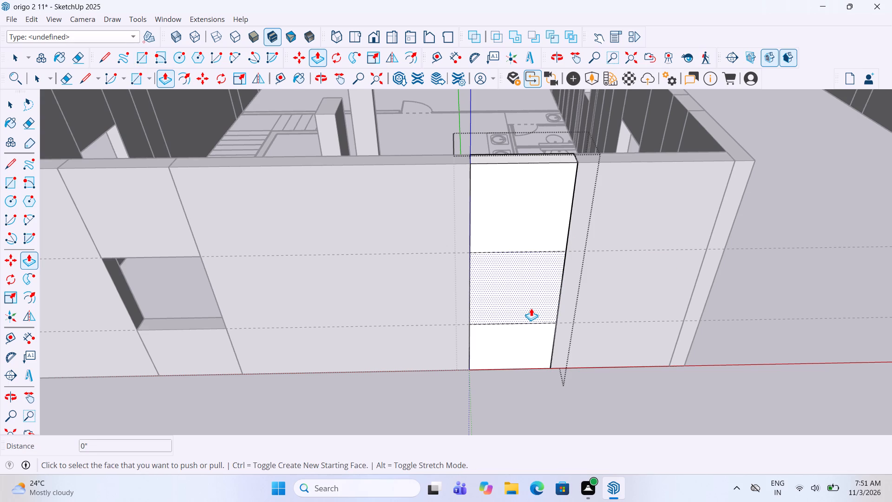
{"action": "left_click", "coordinate": [531, 308]}
{"action": "left_click", "coordinate": [510, 268]}
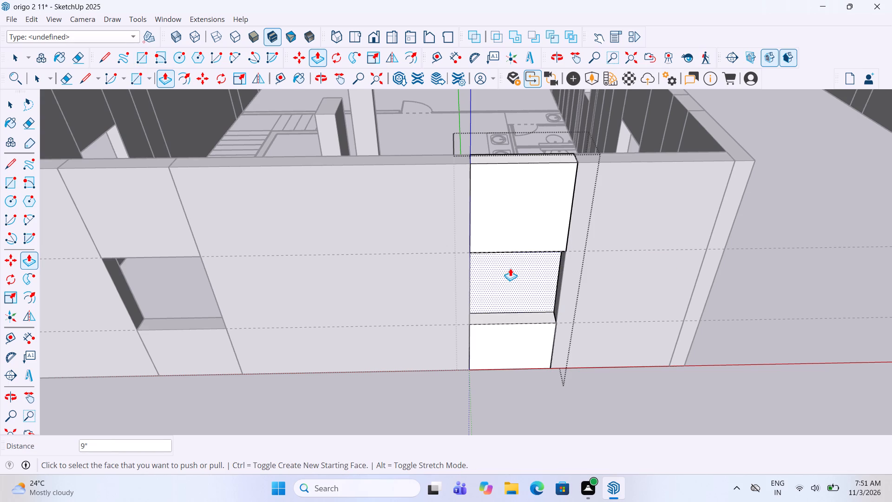
{"action": "key", "text": "Delete"}
{"action": "key", "text": "space"}
{"action": "left_click", "coordinate": [599, 376]}
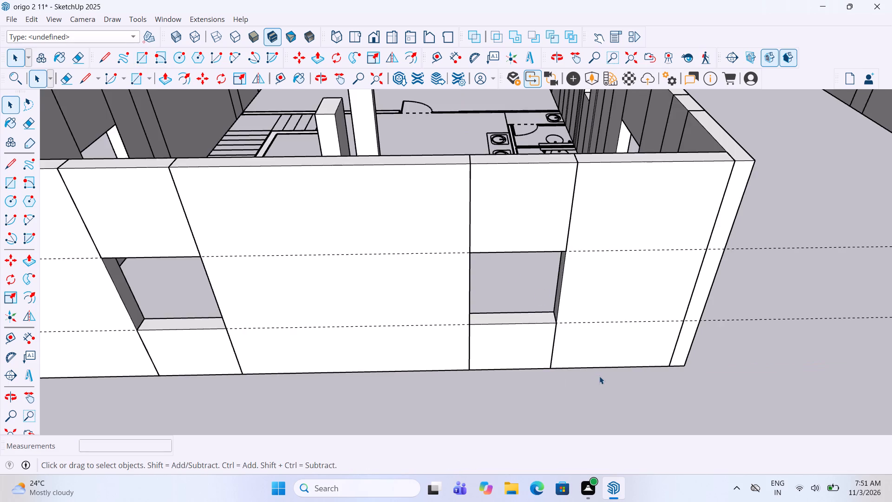
Extrude the partition wall between the long room and the toilet area to 11' inside its group.
{"action": "scroll", "coordinate": [599, 376], "scroll_direction": "down", "scroll_amount": 2}
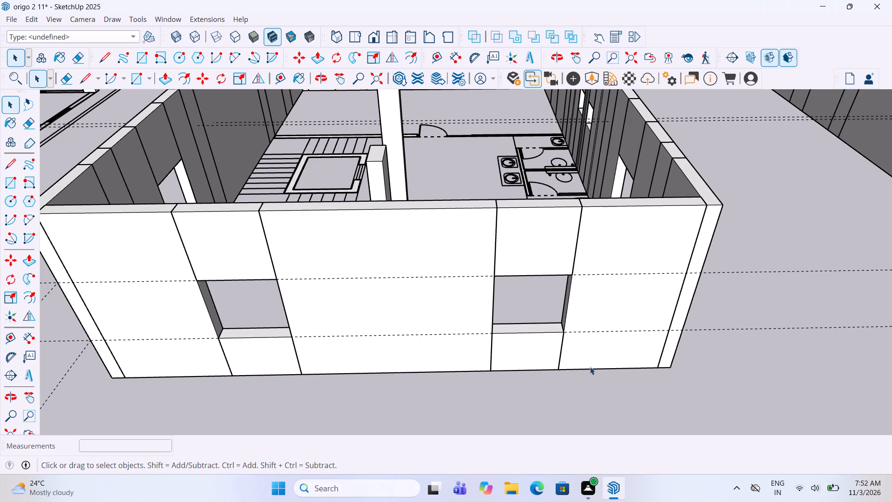
{"action": "scroll", "coordinate": [588, 365], "scroll_direction": "down", "scroll_amount": 4}
{"action": "middle_click_drag", "start_coordinate": [419, 389], "coordinate": [799, 396]}
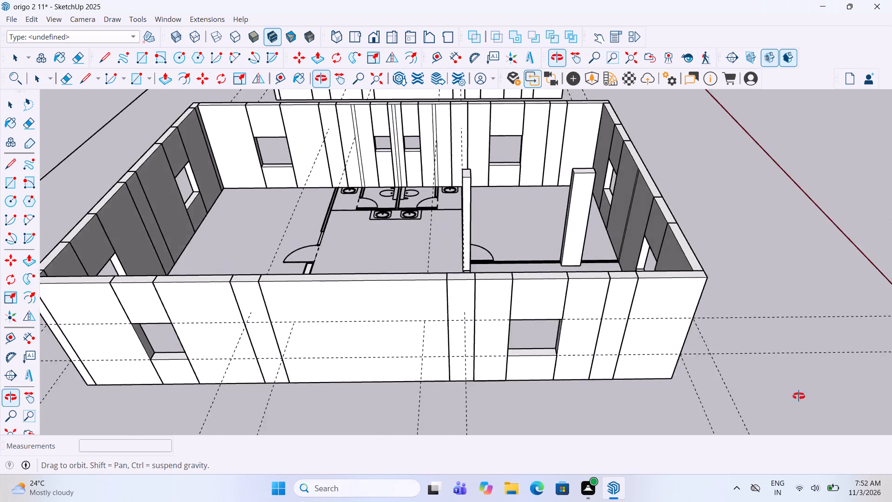
{"action": "middle_click_drag", "start_coordinate": [799, 396], "coordinate": [702, 381]}
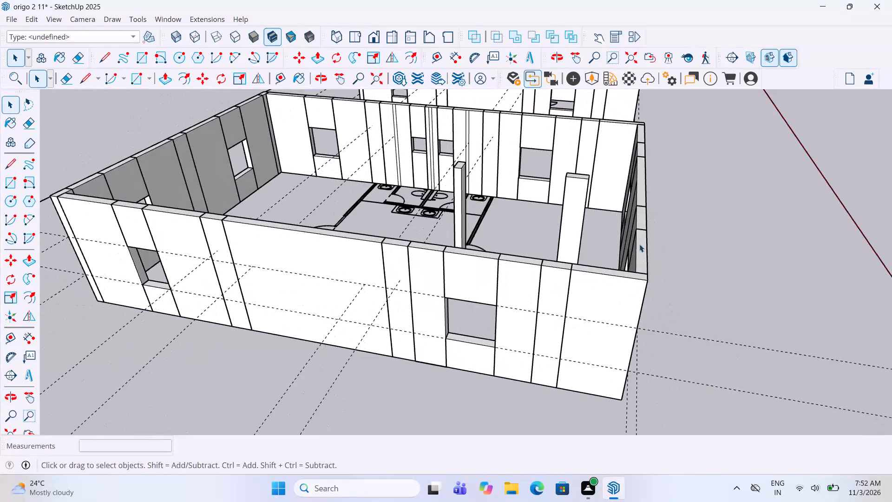
{"action": "scroll", "coordinate": [638, 211], "scroll_direction": "down", "scroll_amount": 1}
{"action": "middle_click_drag", "start_coordinate": [632, 183], "coordinate": [613, 274]}
{"action": "scroll", "coordinate": [361, 173], "scroll_direction": "up", "scroll_amount": 2}
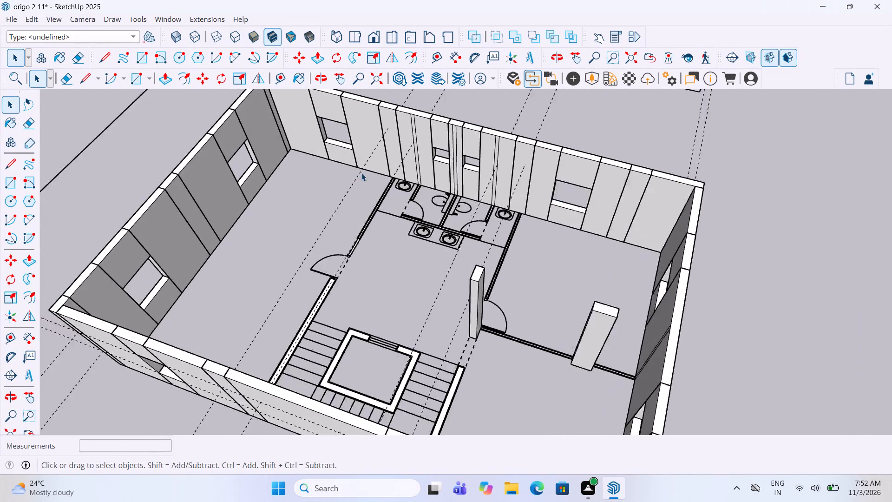
{"action": "scroll", "coordinate": [361, 173], "scroll_direction": "up", "scroll_amount": 2}
{"action": "scroll", "coordinate": [394, 224], "scroll_direction": "up", "scroll_amount": 8}
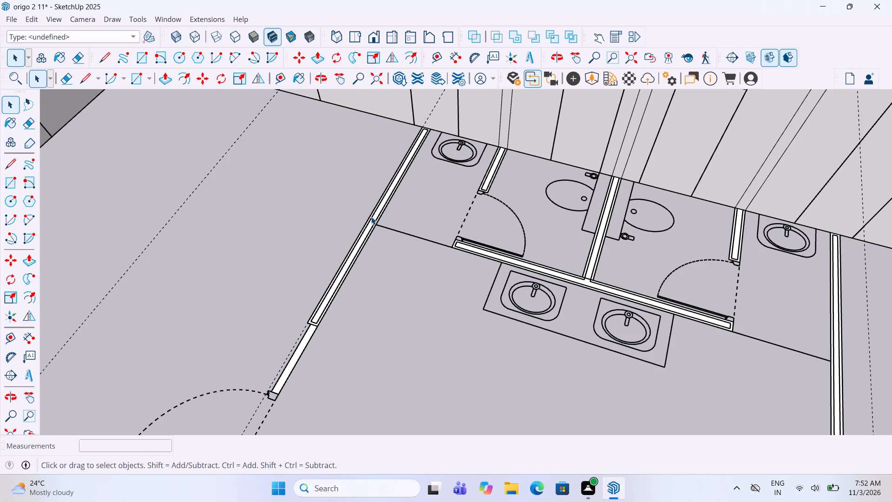
{"action": "left_click", "coordinate": [371, 217]}
{"action": "double_click", "coordinate": [373, 218]}
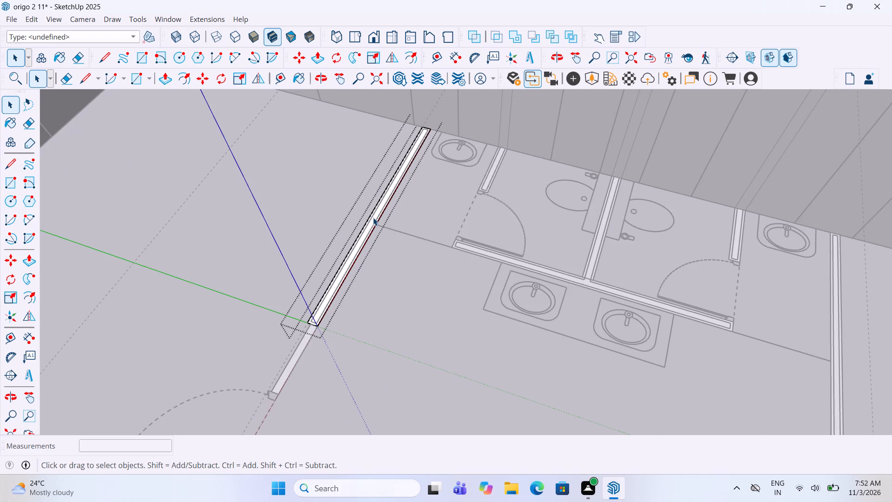
{"action": "key", "text": "p"}
{"action": "left_click", "coordinate": [371, 216]}
{"action": "scroll", "coordinate": [376, 179], "scroll_direction": "down", "scroll_amount": 13}
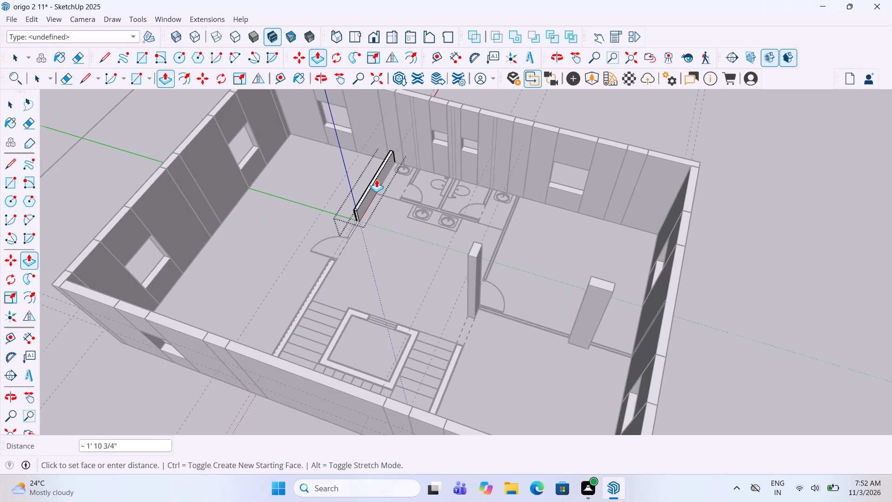
{"action": "left_click", "coordinate": [563, 126]}
{"action": "right_click", "coordinate": [712, 212]}
{"action": "key", "text": "space"}
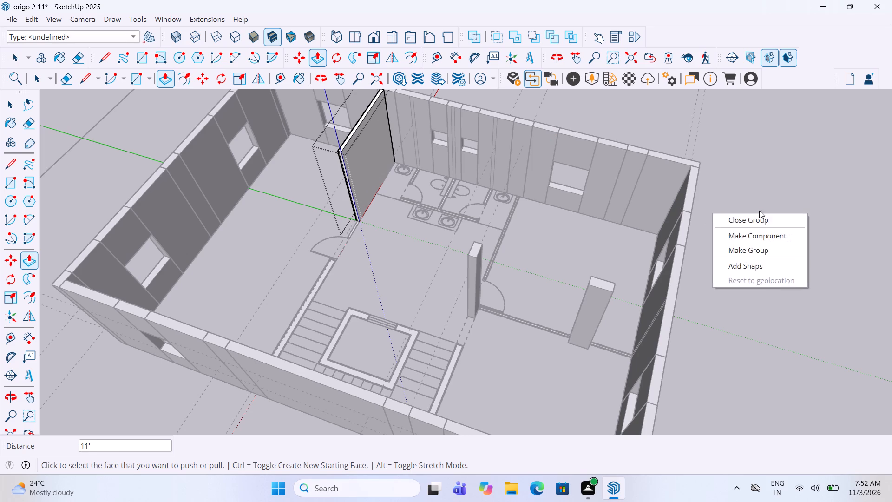
{"action": "left_click", "coordinate": [759, 211]}
{"action": "key", "text": "space"}
{"action": "left_click", "coordinate": [738, 195]}
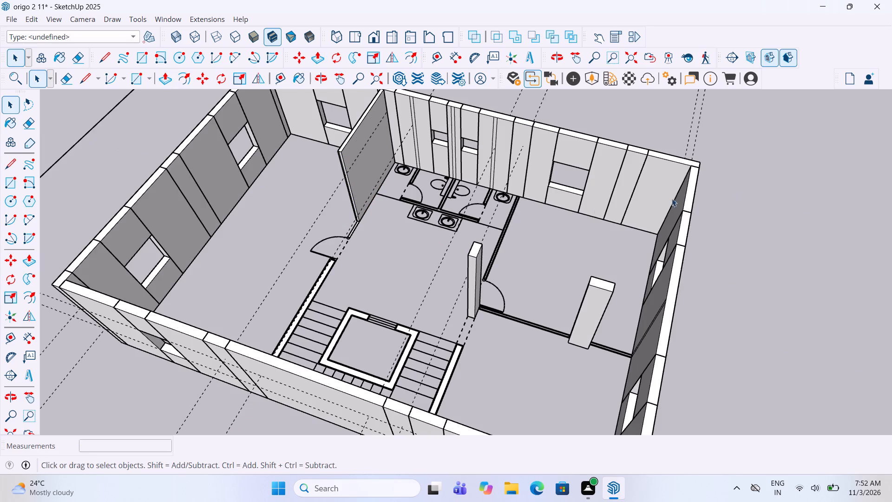
Extrude the short wall strip between that partition and the long room's door to the same 11' height.
{"action": "middle_click_drag", "start_coordinate": [433, 220], "coordinate": [466, 225]}
{"action": "scroll", "coordinate": [381, 293], "scroll_direction": "up", "scroll_amount": 3}
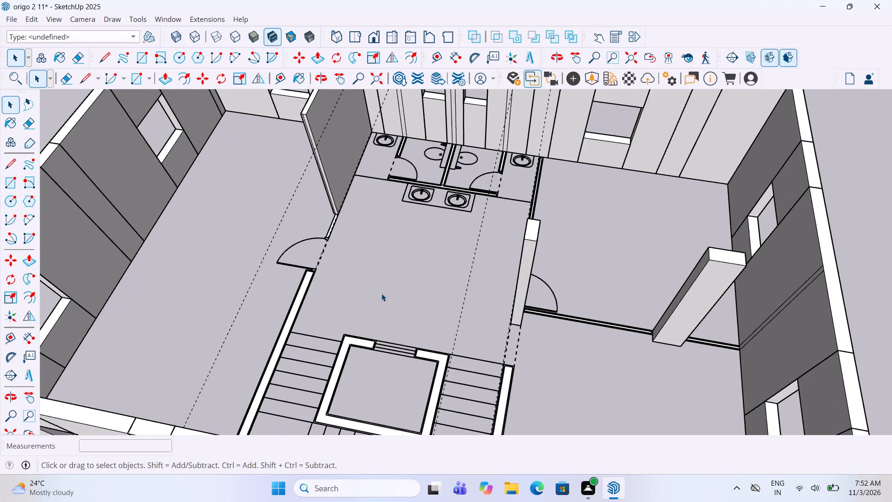
{"action": "scroll", "coordinate": [266, 277], "scroll_direction": "up", "scroll_amount": 4}
{"action": "scroll", "coordinate": [366, 176], "scroll_direction": "up", "scroll_amount": 7}
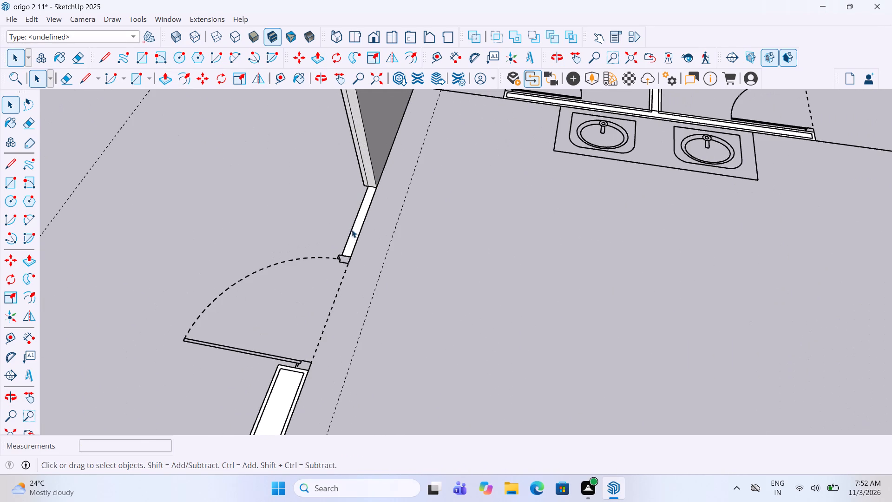
{"action": "triple_click", "coordinate": [353, 233]}
{"action": "key", "text": "p"}
{"action": "double_click", "coordinate": [353, 230]}
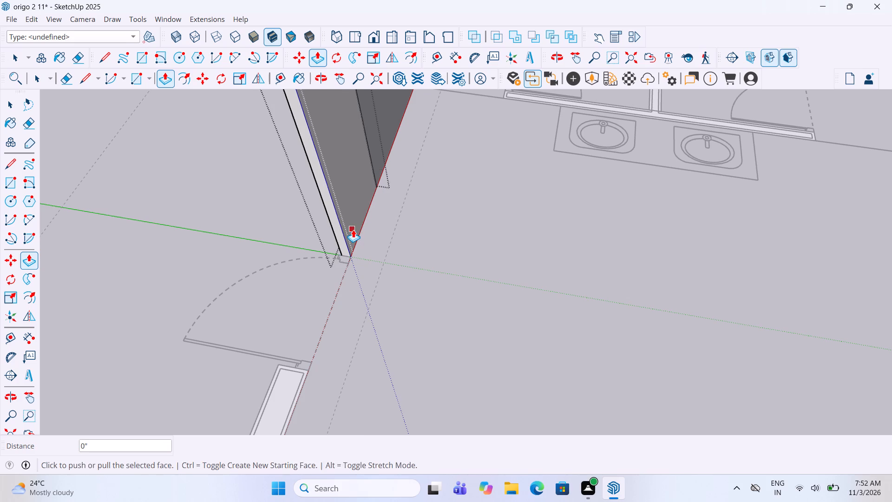
{"action": "key", "text": "space"}
{"action": "left_click", "coordinate": [522, 258]}
Extrude the staircase wall on the long room's side of the stairs to the same 11' height.
{"action": "scroll", "coordinate": [553, 195], "scroll_direction": "down", "scroll_amount": 9}
{"action": "scroll", "coordinate": [387, 361], "scroll_direction": "up", "scroll_amount": 3}
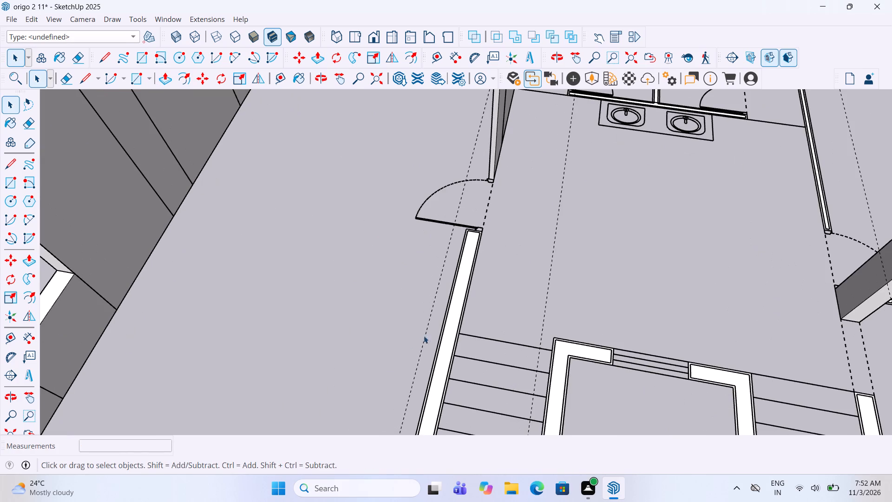
{"action": "double_click", "coordinate": [452, 325]}
{"action": "key", "text": "p"}
{"action": "double_click", "coordinate": [452, 325]}
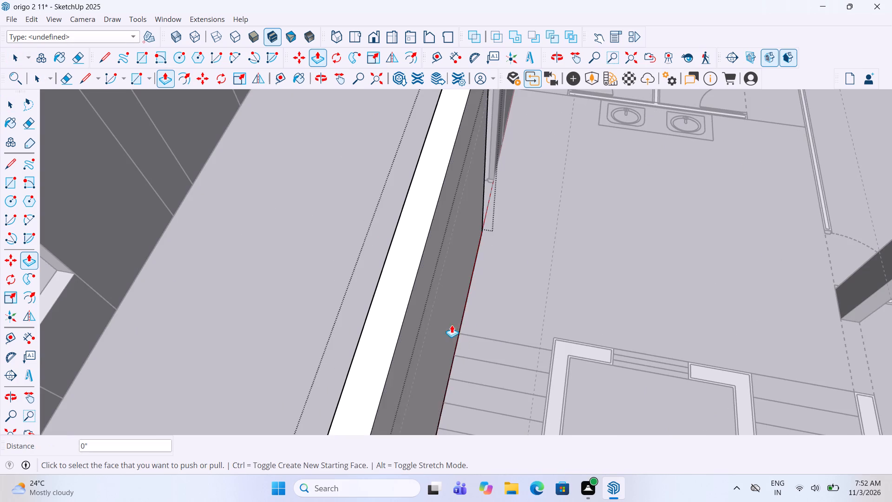
{"action": "key", "text": "space"}
{"action": "left_click", "coordinate": [538, 298]}
Extrude the short staircase wall on the column room's side up to the top of the outer wall.
{"action": "scroll", "coordinate": [322, 253], "scroll_direction": "down", "scroll_amount": 10}
{"action": "scroll", "coordinate": [510, 329], "scroll_direction": "up", "scroll_amount": 7}
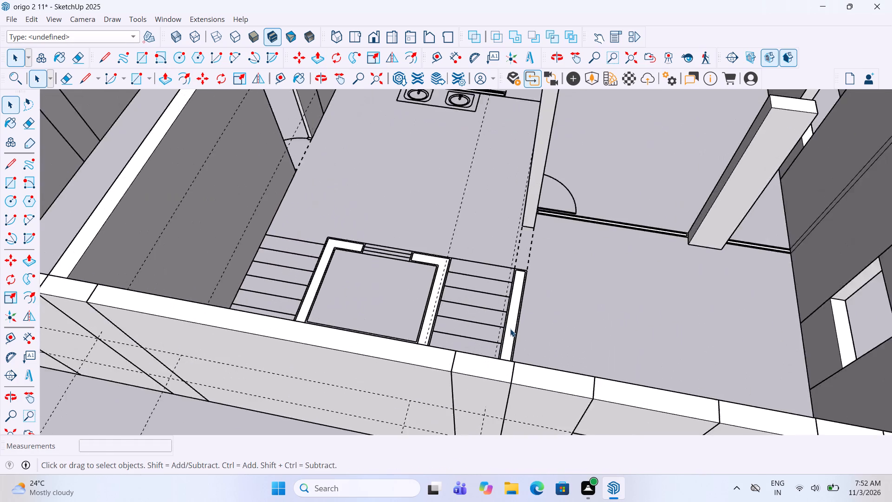
{"action": "scroll", "coordinate": [510, 329], "scroll_direction": "up", "scroll_amount": 1}
{"action": "double_click", "coordinate": [510, 329]}
{"action": "key", "text": "p"}
{"action": "left_click", "coordinate": [510, 329]}
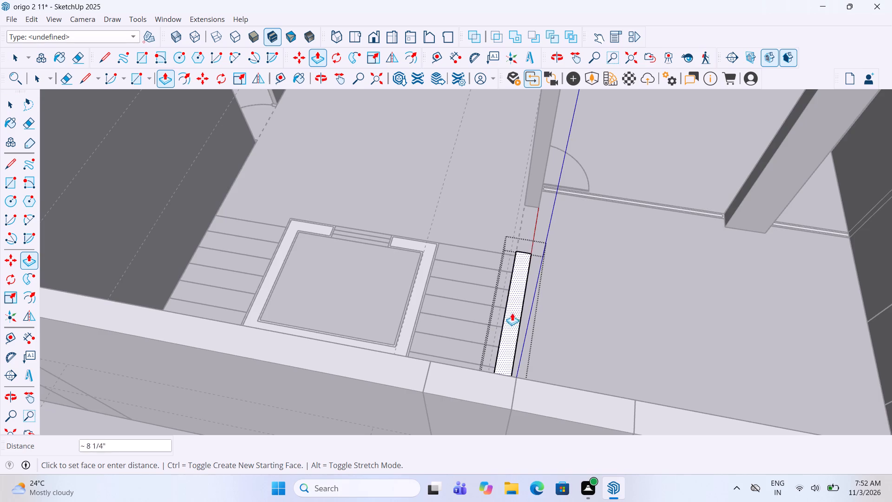
{"action": "scroll", "coordinate": [512, 303], "scroll_direction": "down", "scroll_amount": 3}
{"action": "left_click", "coordinate": [427, 343]}
{"action": "key", "text": "space"}
{"action": "left_click", "coordinate": [587, 316]}
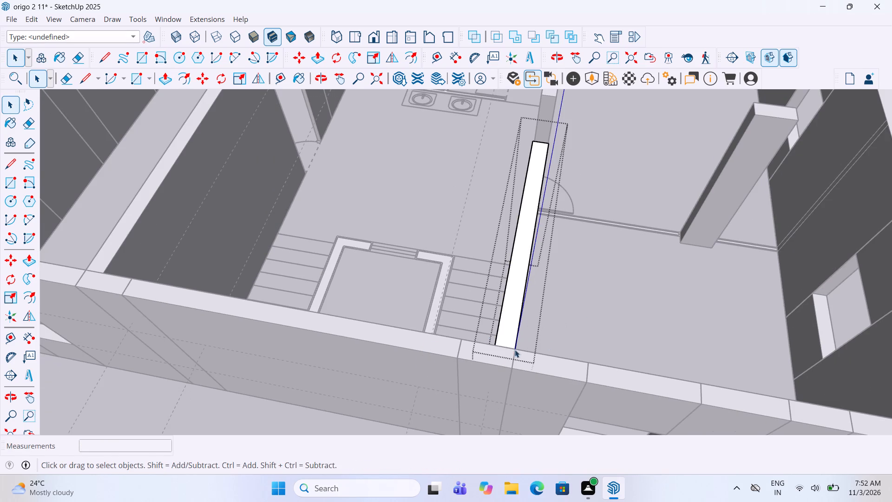
Extrude the short toilet cubicle wall beside the long-room-side washbasin to 11' inside its group.
{"action": "scroll", "coordinate": [482, 357], "scroll_direction": "down", "scroll_amount": 4}
{"action": "middle_click_drag", "start_coordinate": [472, 283], "coordinate": [505, 315]}
{"action": "scroll", "coordinate": [507, 317], "scroll_direction": "down", "scroll_amount": 4}
{"action": "scroll", "coordinate": [526, 117], "scroll_direction": "up", "scroll_amount": 4}
{"action": "scroll", "coordinate": [213, 172], "scroll_direction": "up", "scroll_amount": 2}
{"action": "scroll", "coordinate": [275, 157], "scroll_direction": "up", "scroll_amount": 4}
{"action": "scroll", "coordinate": [471, 177], "scroll_direction": "up", "scroll_amount": 4}
{"action": "double_click", "coordinate": [453, 162]}
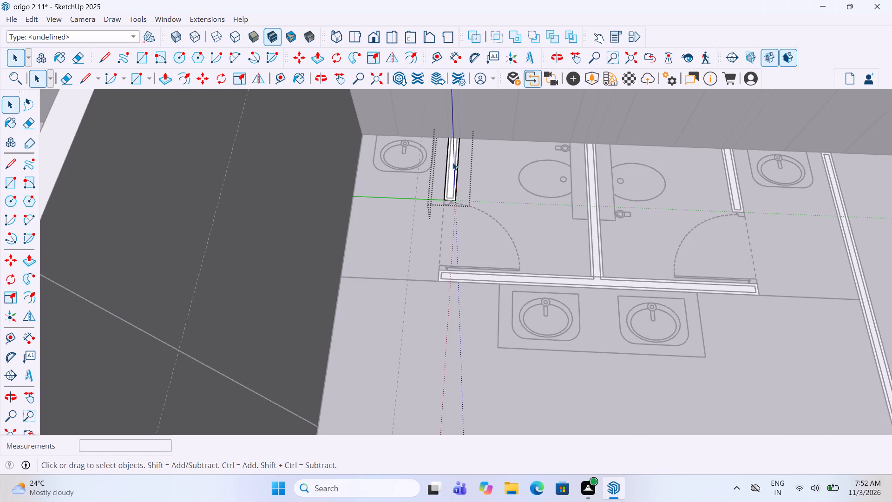
{"action": "key", "text": "p"}
{"action": "left_click", "coordinate": [453, 168]}
{"action": "scroll", "coordinate": [453, 168], "scroll_direction": "down", "scroll_amount": 4}
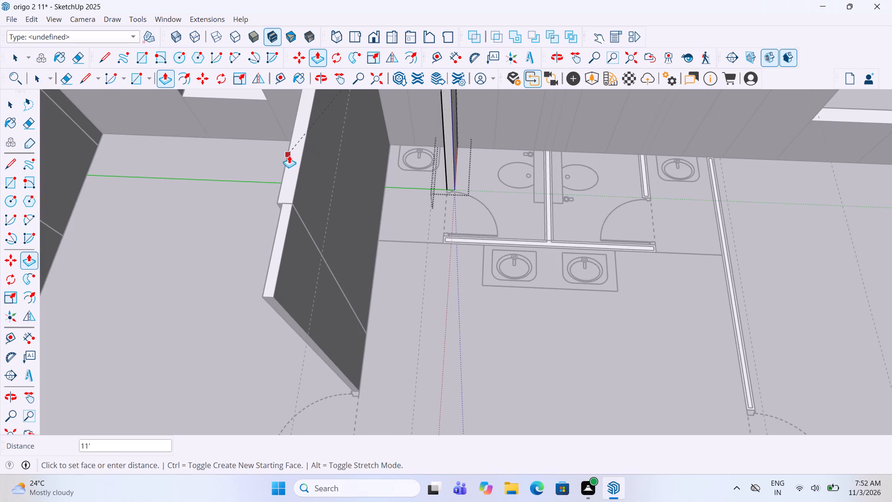
{"action": "left_click", "coordinate": [292, 155]}
{"action": "key", "text": "space"}
{"action": "left_click", "coordinate": [528, 348]}
{"action": "scroll", "coordinate": [523, 247], "scroll_direction": "up", "scroll_amount": 4}
{"action": "scroll", "coordinate": [558, 226], "scroll_direction": "up", "scroll_amount": 4}
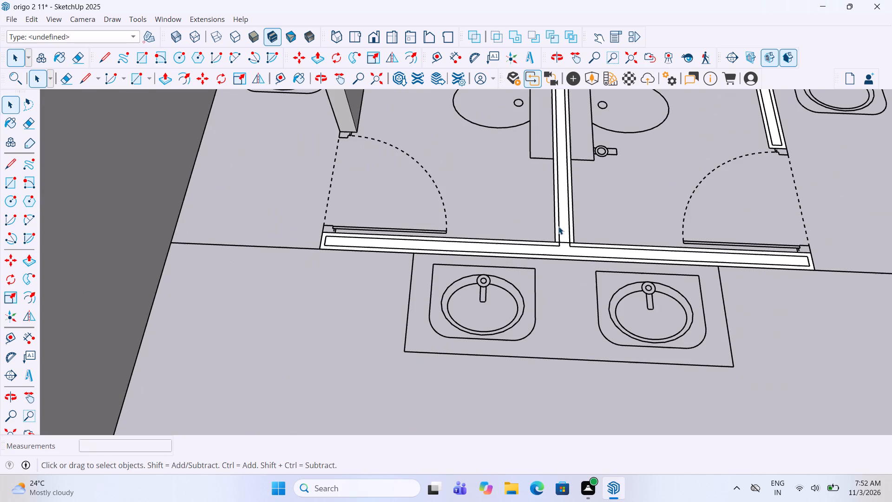
Extrude the dividing wall between the two toilet cubicles to 11' inside its group.
{"action": "left_click", "coordinate": [563, 227]}
{"action": "left_click", "coordinate": [563, 218]}
{"action": "left_click", "coordinate": [557, 218]}
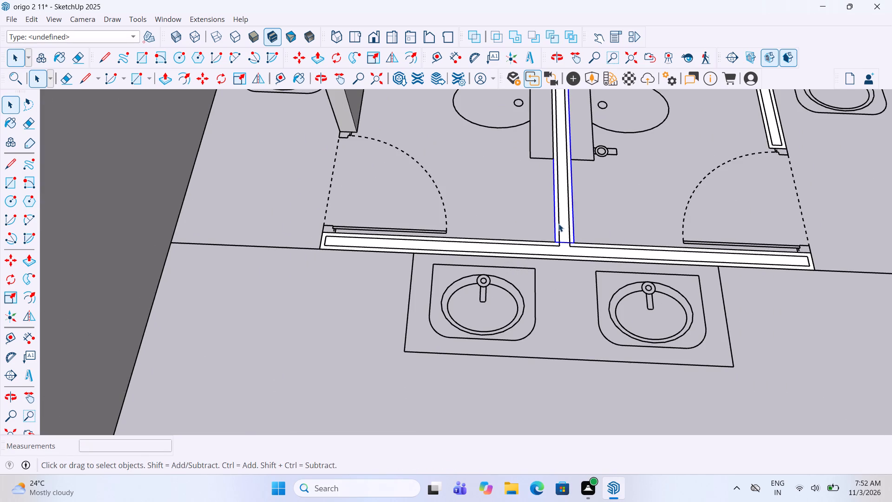
{"action": "double_click", "coordinate": [559, 225]}
{"action": "key", "text": "p"}
{"action": "double_click", "coordinate": [561, 229]}
{"action": "key", "text": "space"}
{"action": "left_click", "coordinate": [499, 321]}
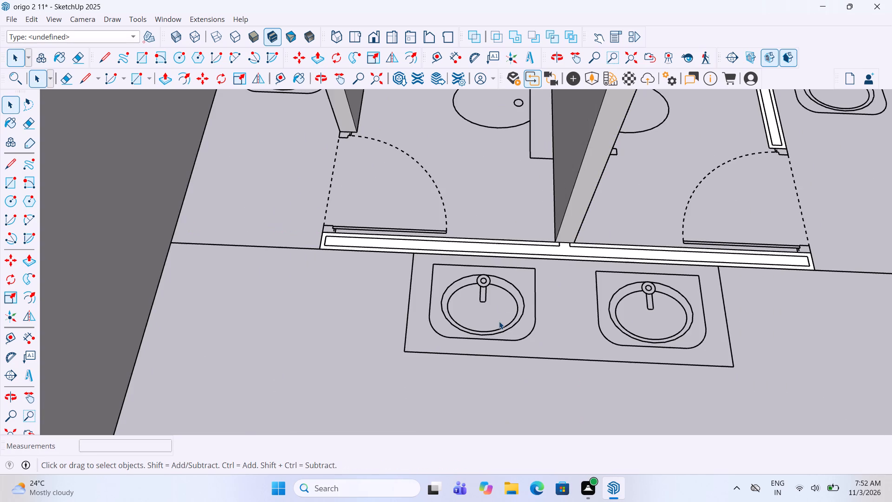
Extrude the cubicle front wall behind the twin washbasins to 11', level with the neighbouring wall top.
{"action": "double_click", "coordinate": [526, 249]}
{"action": "key", "text": "p"}
{"action": "left_click", "coordinate": [526, 249]}
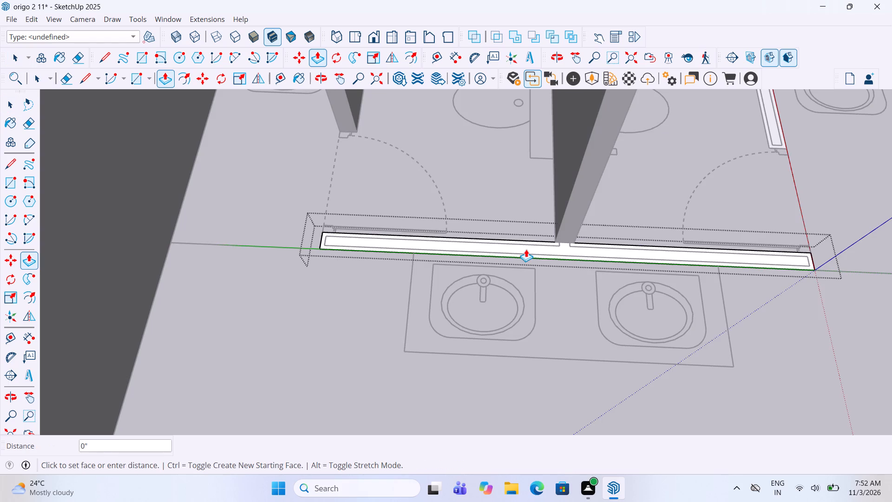
{"action": "scroll", "coordinate": [498, 229], "scroll_direction": "down", "scroll_amount": 9}
{"action": "left_click", "coordinate": [66, 150]}
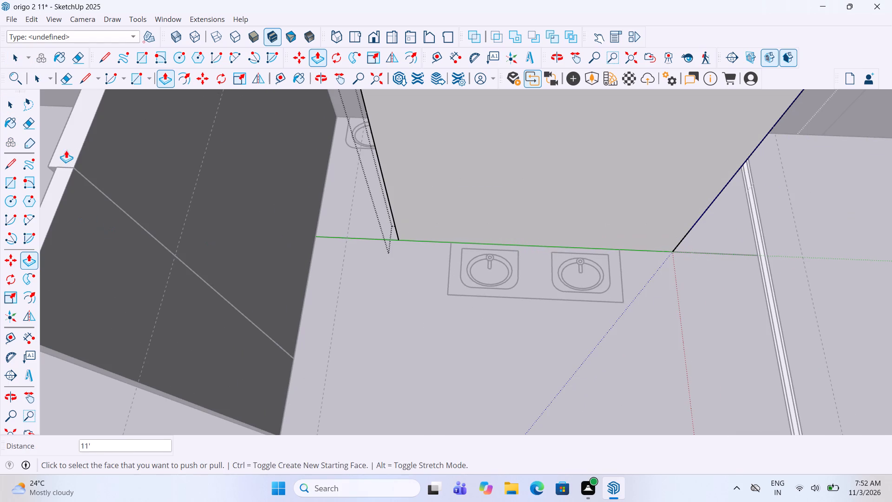
{"action": "key", "text": "space"}
{"action": "left_click", "coordinate": [397, 380]}
Extrude the short toilet cubicle wall beside the column-room-side washbasin up to the top of the outer wall.
{"action": "scroll", "coordinate": [397, 380], "scroll_direction": "down", "scroll_amount": 7}
{"action": "middle_click_drag", "start_coordinate": [741, 258], "coordinate": [730, 251]}
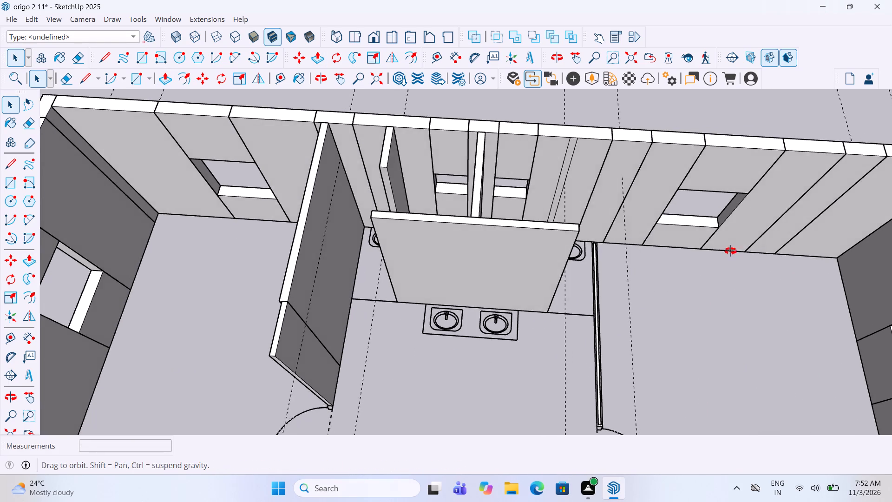
{"action": "middle_click_drag", "start_coordinate": [730, 251], "coordinate": [504, 193]}
{"action": "scroll", "coordinate": [498, 194], "scroll_direction": "down", "scroll_amount": 3}
{"action": "scroll", "coordinate": [531, 294], "scroll_direction": "up", "scroll_amount": 4}
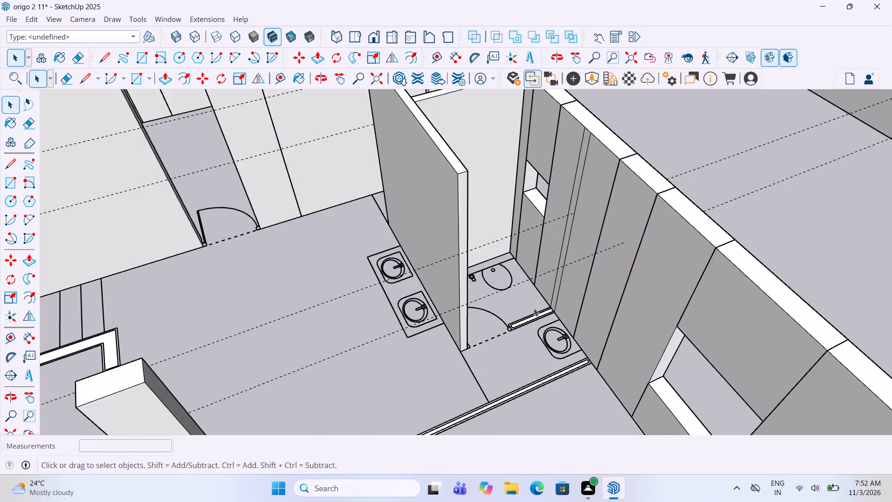
{"action": "scroll", "coordinate": [534, 308], "scroll_direction": "up", "scroll_amount": 8}
{"action": "double_click", "coordinate": [534, 324]}
{"action": "key", "text": "p"}
{"action": "left_click", "coordinate": [533, 323]}
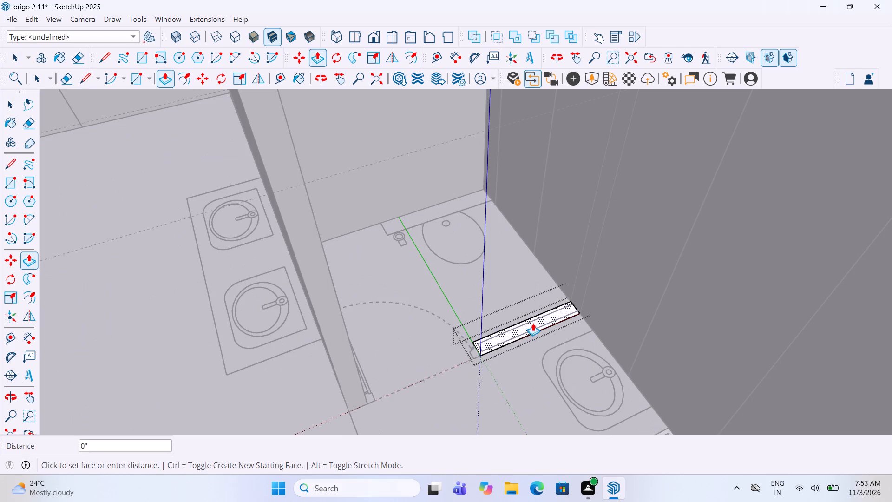
{"action": "scroll", "coordinate": [532, 316], "scroll_direction": "down", "scroll_amount": 2}
{"action": "scroll", "coordinate": [391, 190], "scroll_direction": "down", "scroll_amount": 5}
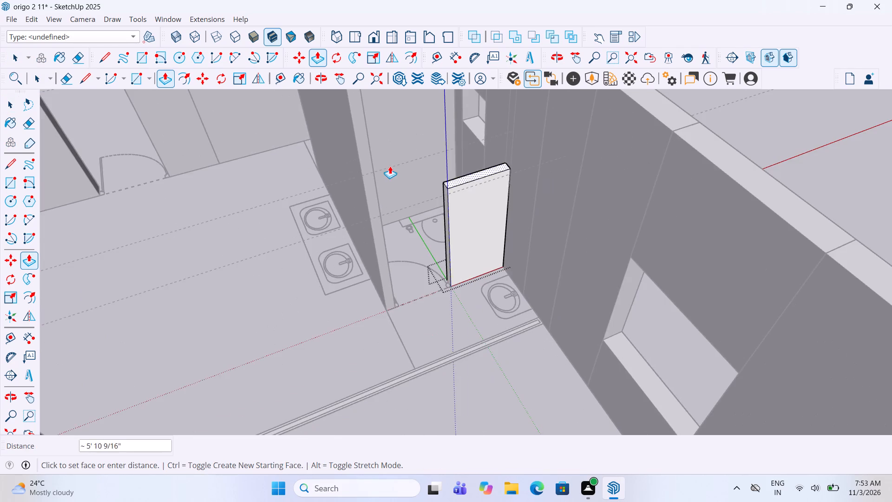
{"action": "scroll", "coordinate": [387, 176], "scroll_direction": "down", "scroll_amount": 3}
{"action": "left_click", "coordinate": [649, 175]}
{"action": "key", "text": "space"}
{"action": "left_click", "coordinate": [710, 134]}
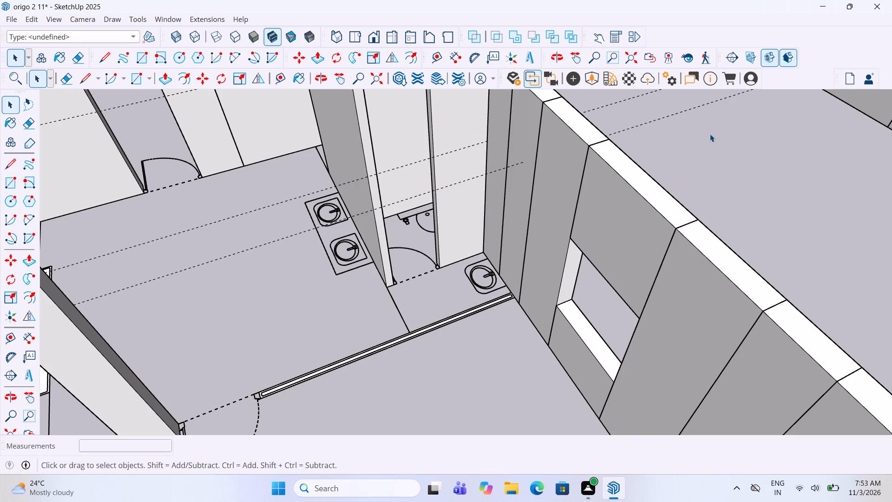
Extrude the long partition between the toilet area and the column room to the same height as the cubicle wall.
{"action": "scroll", "coordinate": [674, 165], "scroll_direction": "up", "scroll_amount": 2}
{"action": "scroll", "coordinate": [453, 344], "scroll_direction": "up", "scroll_amount": 4}
{"action": "left_click", "coordinate": [443, 337]}
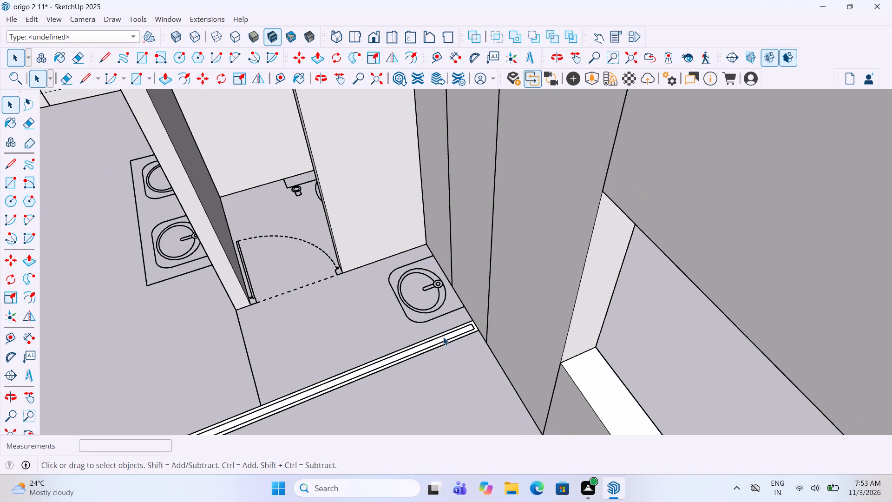
{"action": "double_click", "coordinate": [443, 338]}
{"action": "key", "text": "p"}
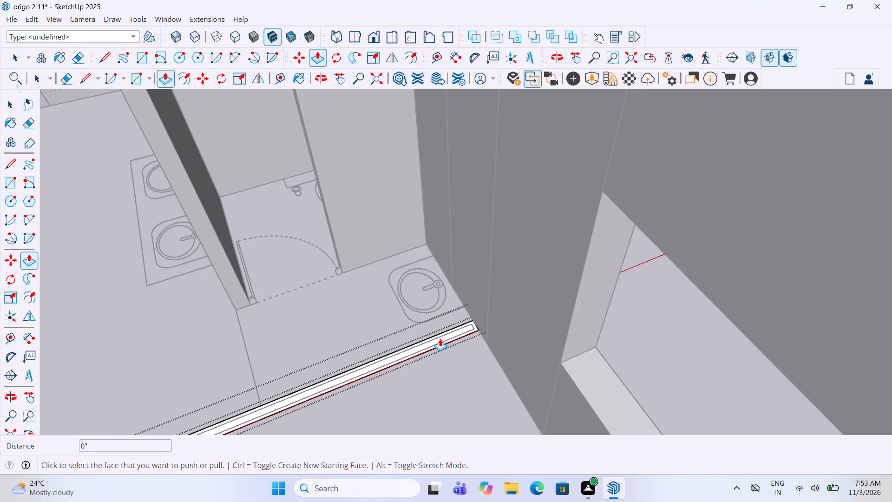
{"action": "double_click", "coordinate": [440, 338]}
{"action": "key", "text": "space"}
{"action": "left_click_drag", "start_coordinate": [482, 408], "coordinate": [478, 400]}
Extrude the short piece of the column room's cross partition between the column and the outer wall to the same height.
{"action": "scroll", "coordinate": [579, 258], "scroll_direction": "down", "scroll_amount": 11}
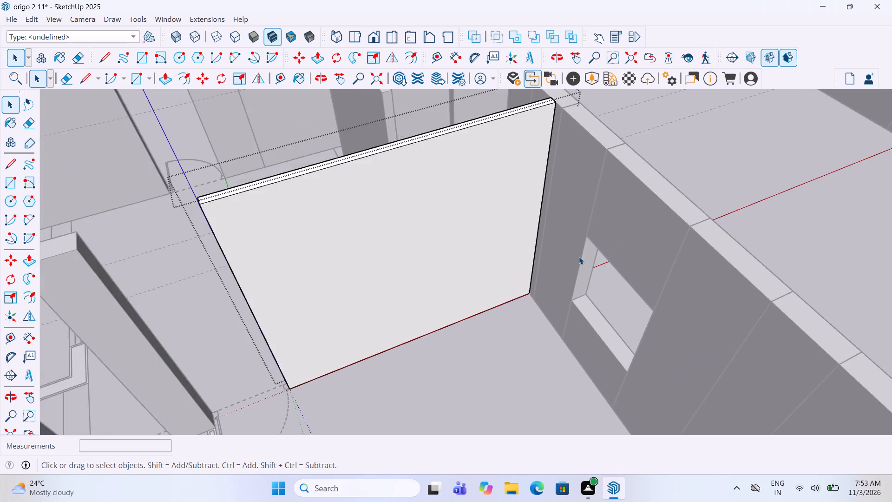
{"action": "scroll", "coordinate": [579, 257], "scroll_direction": "down", "scroll_amount": 5}
{"action": "scroll", "coordinate": [515, 297], "scroll_direction": "down", "scroll_amount": 5}
{"action": "middle_click_drag", "start_coordinate": [273, 299], "coordinate": [374, 302]}
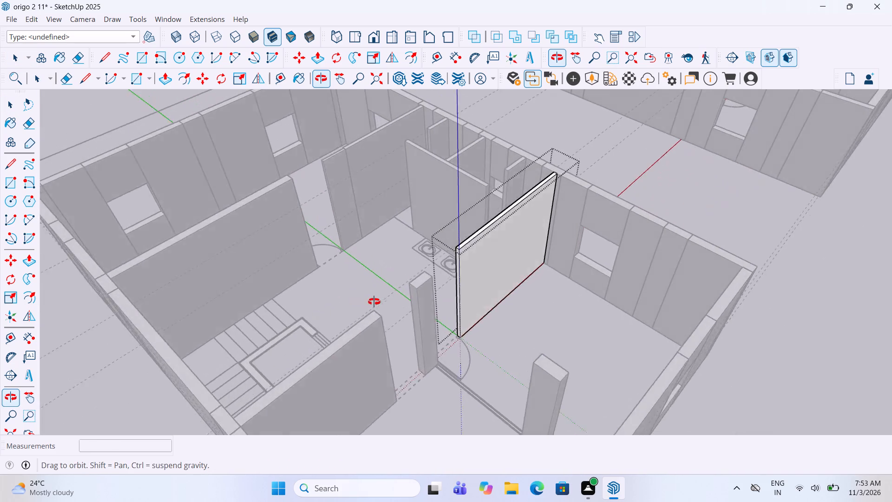
{"action": "middle_click_drag", "start_coordinate": [374, 302], "coordinate": [470, 317]}
{"action": "middle_click_drag", "start_coordinate": [306, 255], "coordinate": [370, 265]}
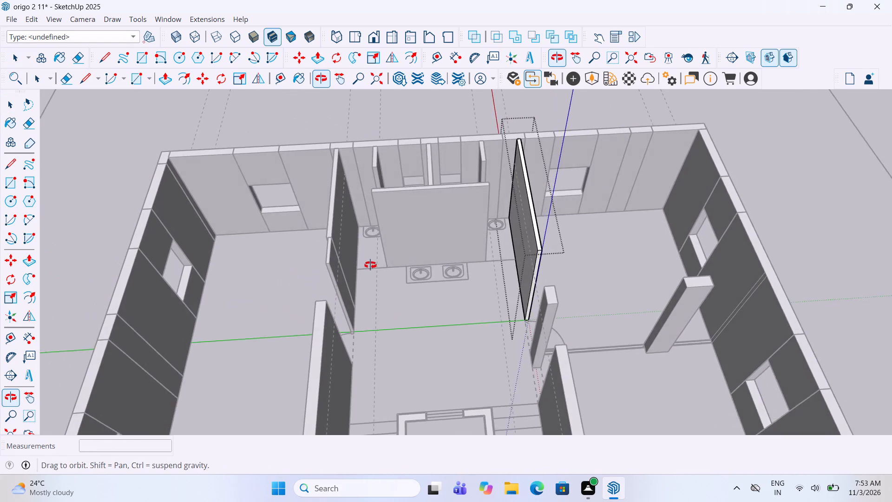
{"action": "middle_click_drag", "start_coordinate": [370, 265], "coordinate": [355, 264]}
{"action": "scroll", "coordinate": [355, 264], "scroll_direction": "down", "scroll_amount": 2}
{"action": "scroll", "coordinate": [726, 361], "scroll_direction": "up", "scroll_amount": 4}
{"action": "scroll", "coordinate": [603, 332], "scroll_direction": "up", "scroll_amount": 10}
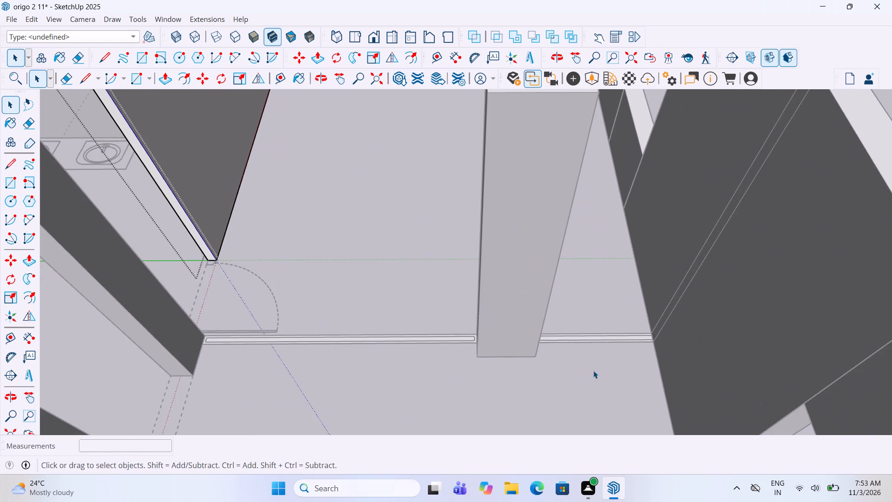
{"action": "left_click", "coordinate": [593, 376]}
{"action": "double_click", "coordinate": [596, 338]}
{"action": "key", "text": "p"}
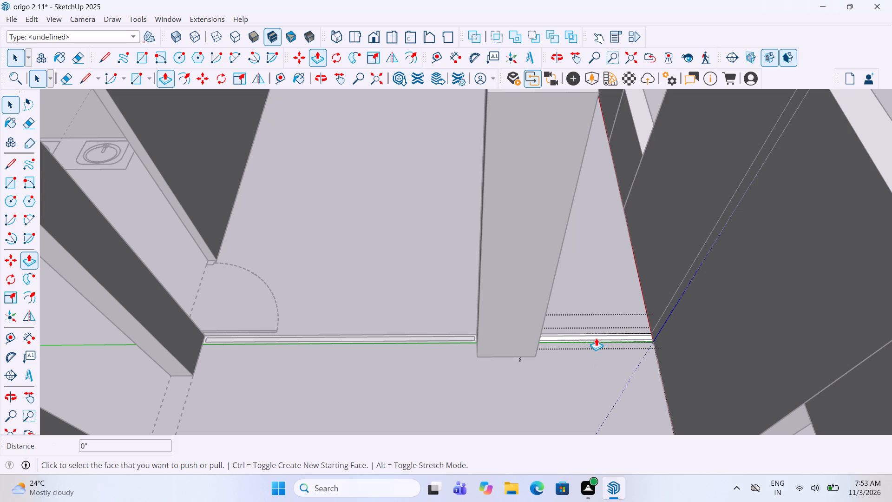
{"action": "double_click", "coordinate": [595, 334]}
{"action": "key", "text": "space"}
{"action": "left_click", "coordinate": [596, 366]}
Extrude the remaining piece of the column room's cross partition, between the two columns, to the same height.
{"action": "scroll", "coordinate": [650, 324], "scroll_direction": "down", "scroll_amount": 3}
{"action": "scroll", "coordinate": [489, 328], "scroll_direction": "up", "scroll_amount": 3}
{"action": "left_click", "coordinate": [466, 337]}
{"action": "left_click_drag", "start_coordinate": [473, 338], "coordinate": [511, 337]}
{"action": "double_click", "coordinate": [499, 340]}
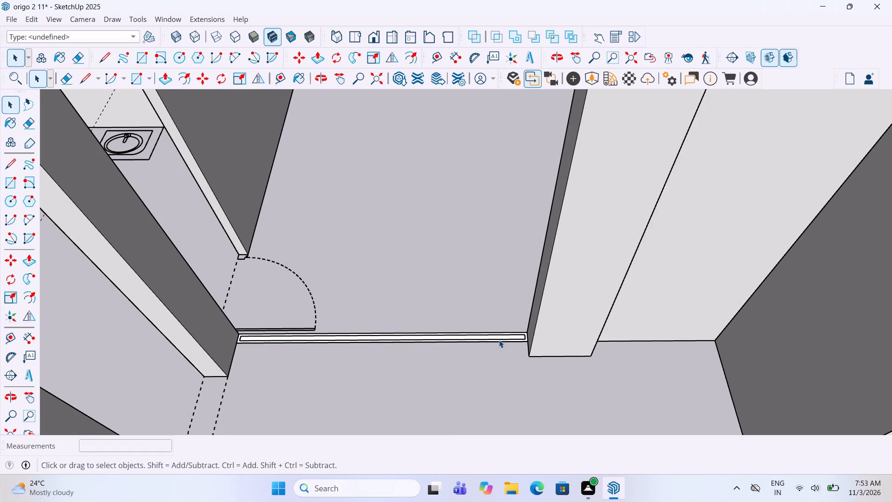
{"action": "key", "text": "p"}
{"action": "double_click", "coordinate": [487, 334]}
{"action": "key", "text": "space"}
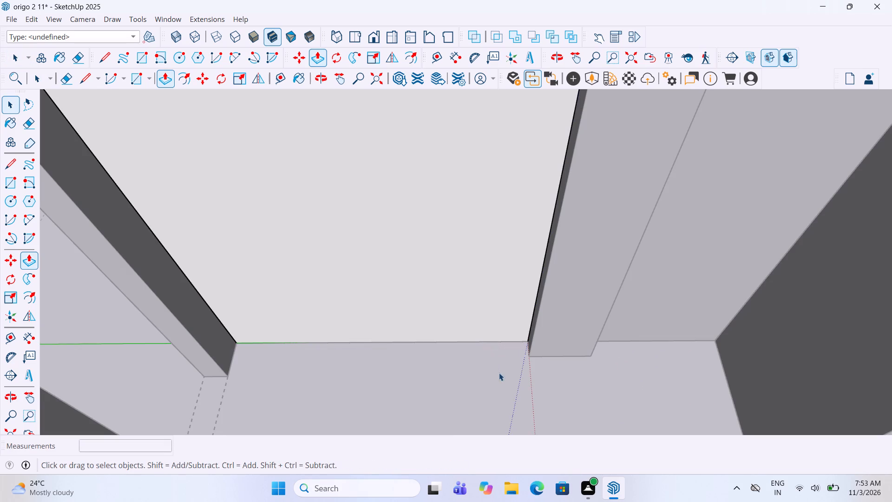
{"action": "left_click", "coordinate": [499, 373]}
Examine the raised partitions around the toilets, column room and staircase from several sides.
{"action": "scroll", "coordinate": [588, 307], "scroll_direction": "down", "scroll_amount": 10}
{"action": "middle_click_drag", "start_coordinate": [229, 316], "coordinate": [439, 309]}
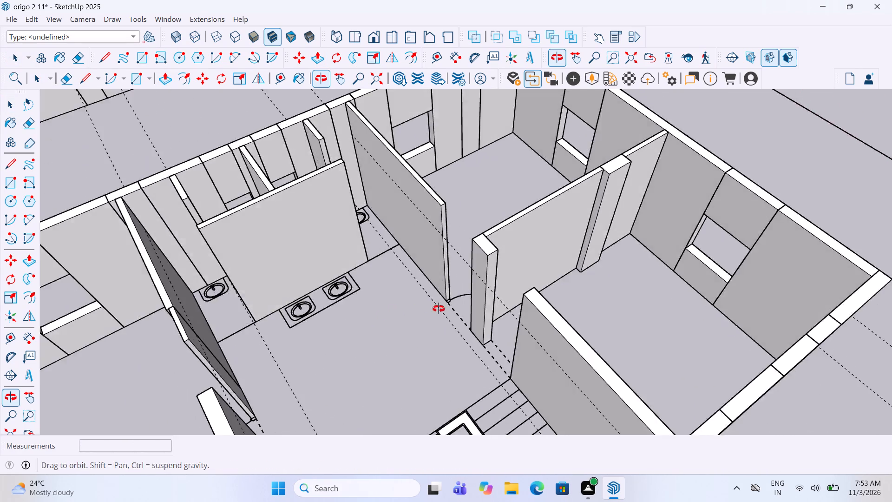
{"action": "middle_click_drag", "start_coordinate": [439, 309], "coordinate": [571, 320]}
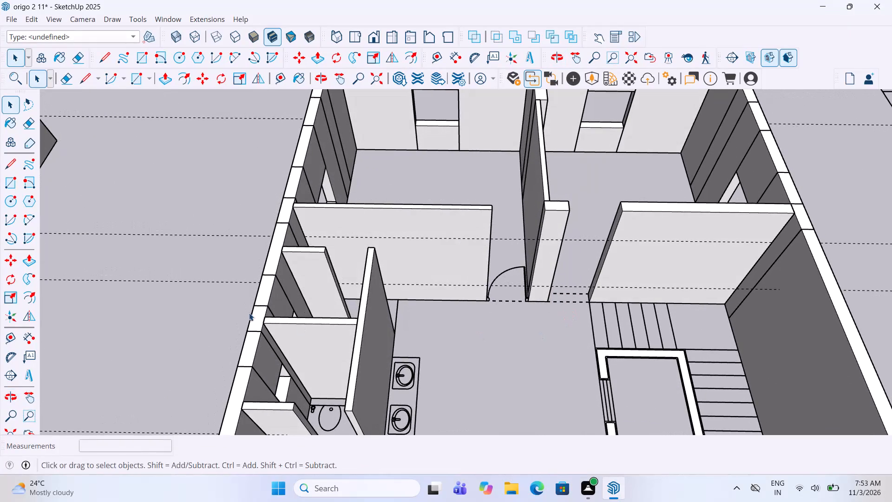
{"action": "middle_click_drag", "start_coordinate": [249, 313], "coordinate": [600, 338]}
{"action": "scroll", "coordinate": [403, 336], "scroll_direction": "down", "scroll_amount": 3}
{"action": "scroll", "coordinate": [451, 256], "scroll_direction": "up", "scroll_amount": 1}
{"action": "middle_click_drag", "start_coordinate": [451, 256], "coordinate": [336, 245]}
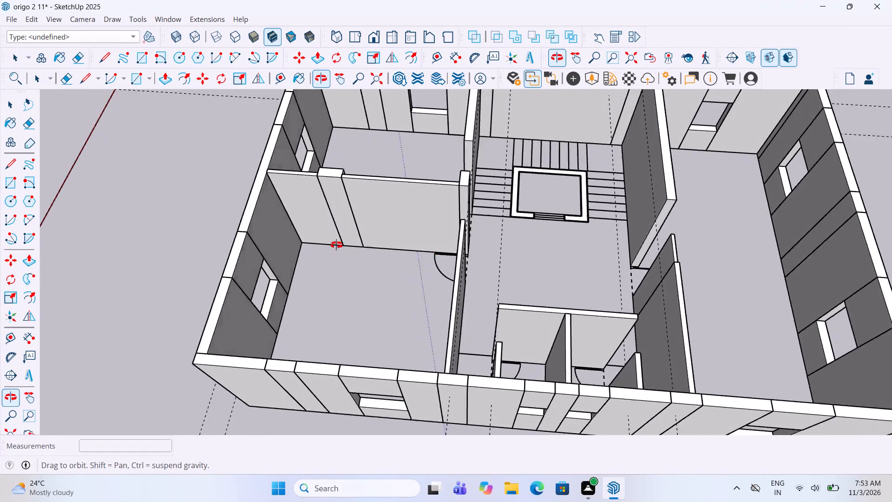
{"action": "middle_click_drag", "start_coordinate": [336, 245], "coordinate": [107, 226]}
{"action": "scroll", "coordinate": [568, 272], "scroll_direction": "up", "scroll_amount": 6}
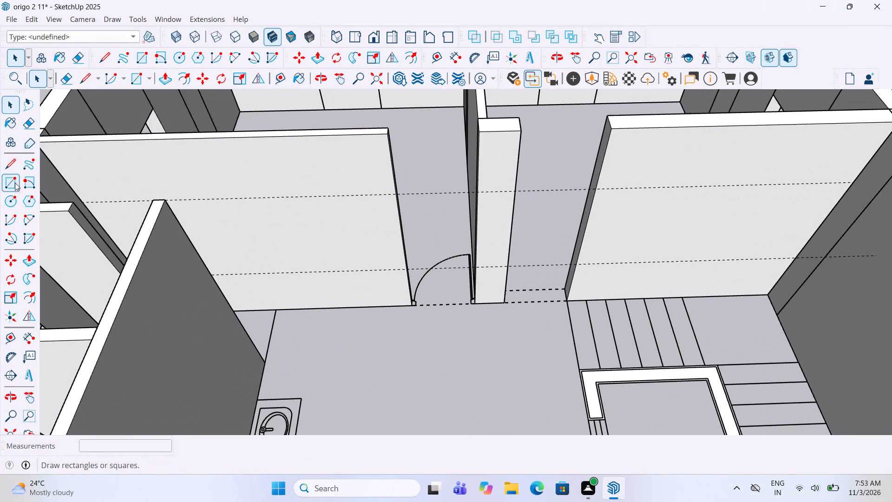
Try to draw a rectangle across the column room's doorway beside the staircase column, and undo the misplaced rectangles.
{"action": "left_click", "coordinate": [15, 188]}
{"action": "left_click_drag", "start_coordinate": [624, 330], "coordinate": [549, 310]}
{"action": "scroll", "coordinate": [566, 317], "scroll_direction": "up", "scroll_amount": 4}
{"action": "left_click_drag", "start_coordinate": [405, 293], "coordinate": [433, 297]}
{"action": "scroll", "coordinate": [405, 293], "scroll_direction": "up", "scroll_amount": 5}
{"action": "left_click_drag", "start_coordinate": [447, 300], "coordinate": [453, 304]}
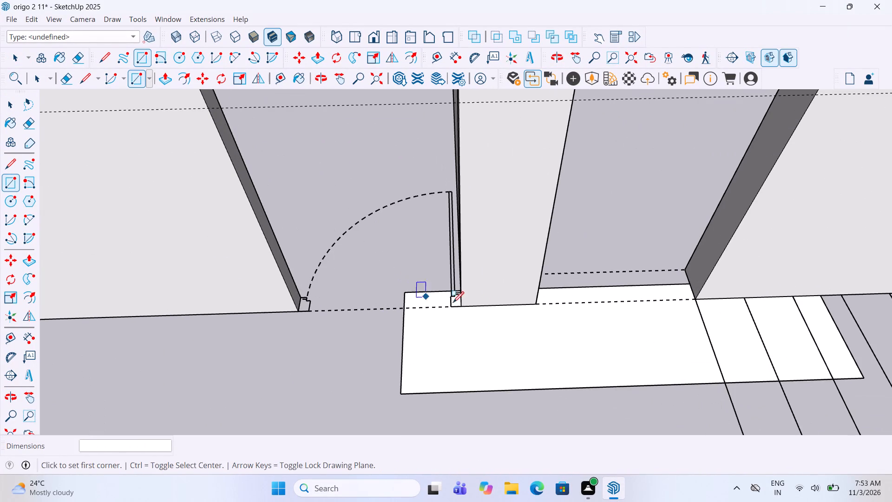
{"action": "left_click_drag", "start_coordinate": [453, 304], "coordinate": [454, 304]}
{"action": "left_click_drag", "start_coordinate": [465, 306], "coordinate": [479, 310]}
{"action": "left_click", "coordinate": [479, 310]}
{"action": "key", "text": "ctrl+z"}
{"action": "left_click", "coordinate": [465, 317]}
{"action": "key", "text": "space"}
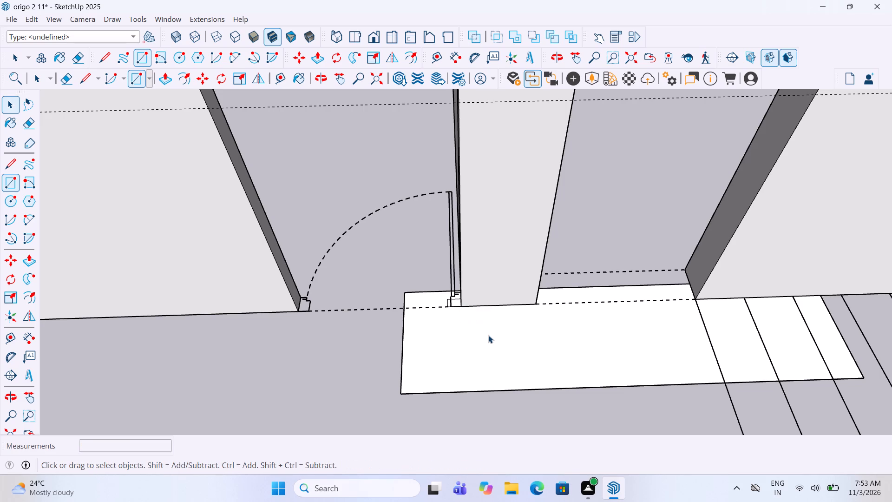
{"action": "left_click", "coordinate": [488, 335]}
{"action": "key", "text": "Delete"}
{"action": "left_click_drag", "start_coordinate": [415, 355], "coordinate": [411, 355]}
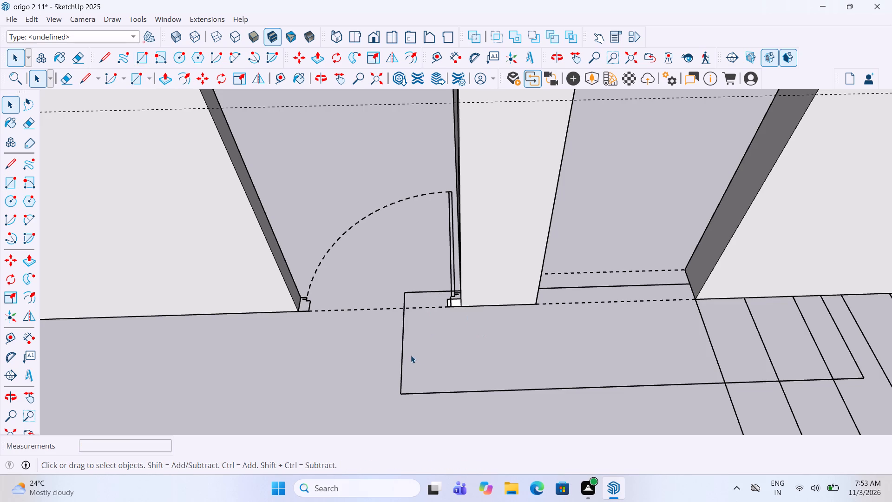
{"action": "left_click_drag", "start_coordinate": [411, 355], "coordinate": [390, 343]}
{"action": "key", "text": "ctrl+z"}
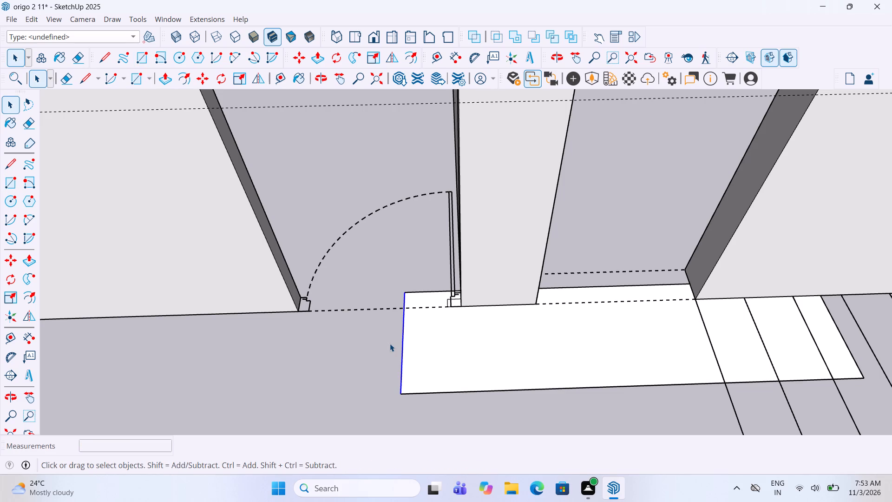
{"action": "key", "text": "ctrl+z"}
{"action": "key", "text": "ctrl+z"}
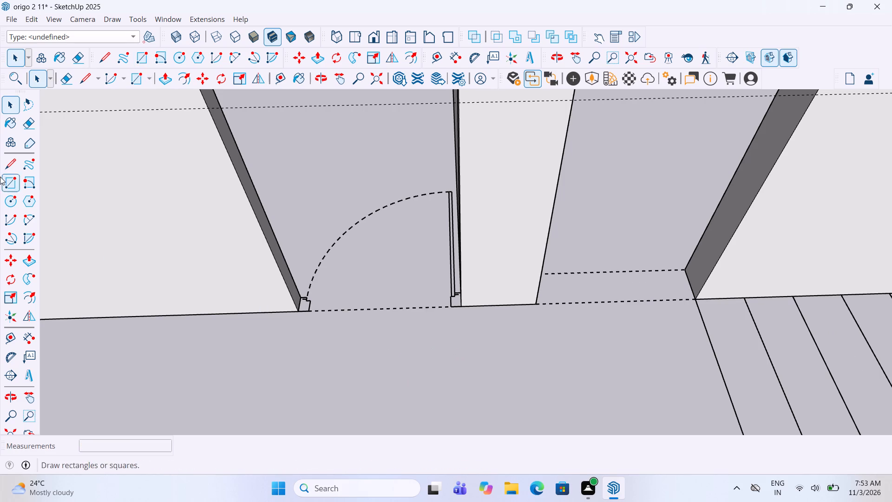
Draw a wall-thick rectangle across the column room's door threshold, from the column corner to the partition end, and make it a group.
{"action": "left_click", "coordinate": [11, 180]}
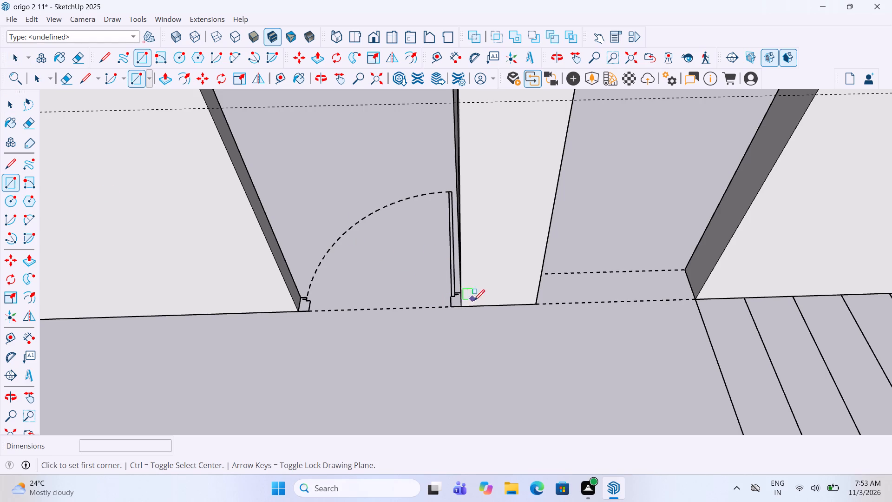
{"action": "left_click", "coordinate": [464, 307]}
{"action": "scroll", "coordinate": [269, 291], "scroll_direction": "up", "scroll_amount": 4}
{"action": "scroll", "coordinate": [322, 295], "scroll_direction": "up", "scroll_amount": 4}
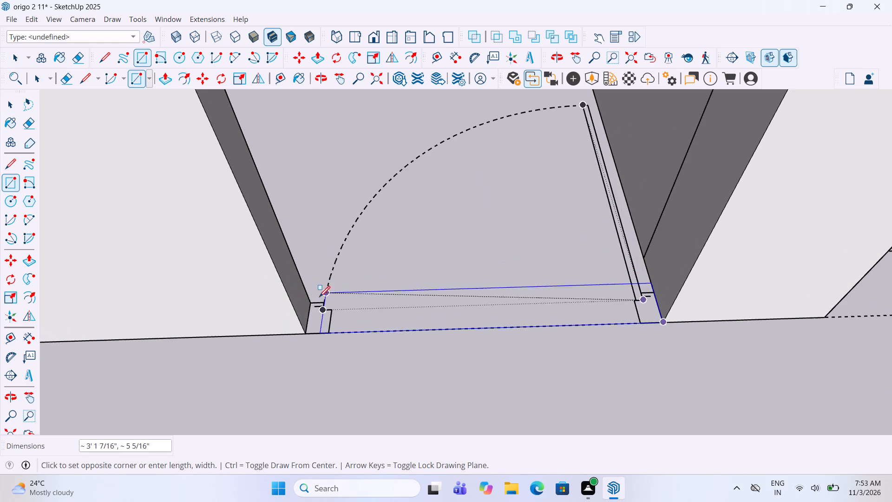
{"action": "left_click", "coordinate": [316, 301]}
{"action": "key", "text": "space"}
{"action": "left_click", "coordinate": [386, 319]}
{"action": "right_click", "coordinate": [386, 319]}
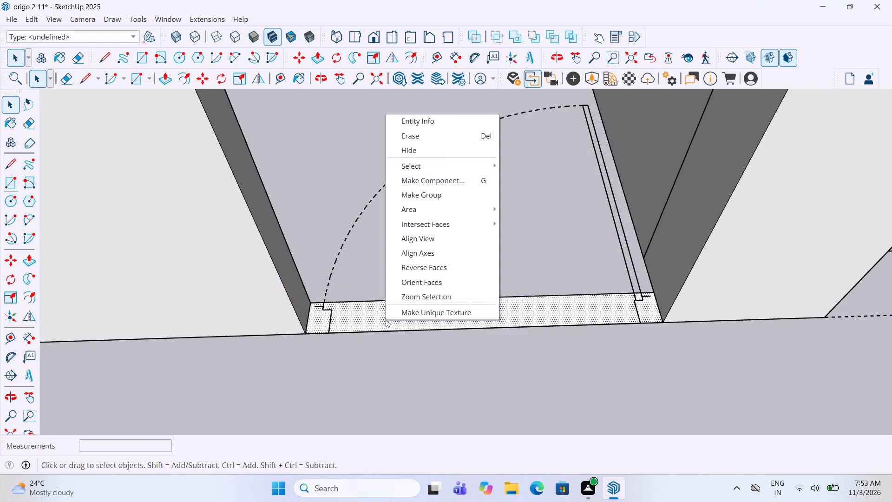
{"action": "left_click", "coordinate": [431, 198]}
Extrude the threshold rectangle inside its group up to the top of the adjoining walls.
{"action": "double_click", "coordinate": [400, 314]}
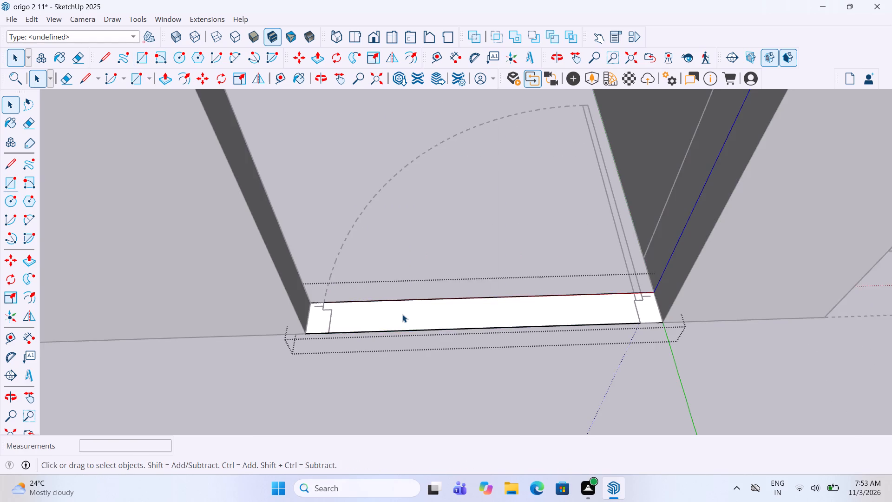
{"action": "key", "text": "p"}
{"action": "left_click", "coordinate": [410, 314]}
{"action": "scroll", "coordinate": [416, 305], "scroll_direction": "down", "scroll_amount": 18}
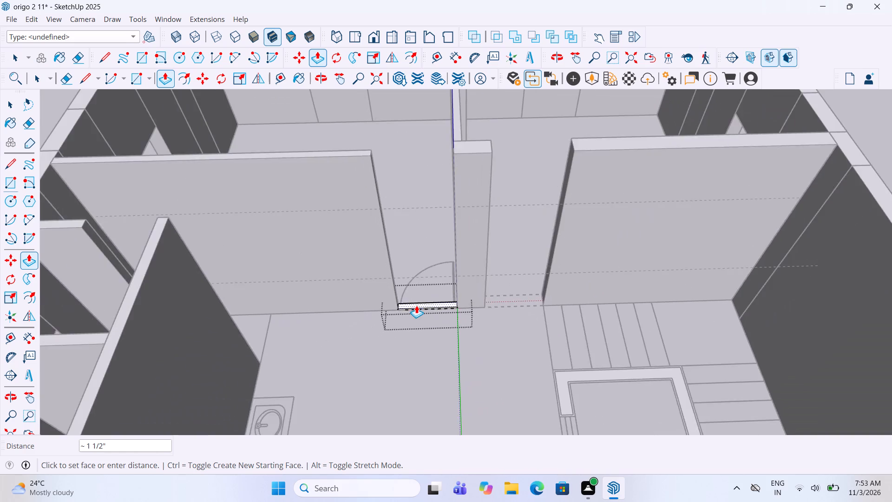
{"action": "scroll", "coordinate": [416, 305], "scroll_direction": "down", "scroll_amount": 4}
{"action": "left_click", "coordinate": [447, 195]}
{"action": "key", "text": "space"}
{"action": "left_click", "coordinate": [399, 307]}
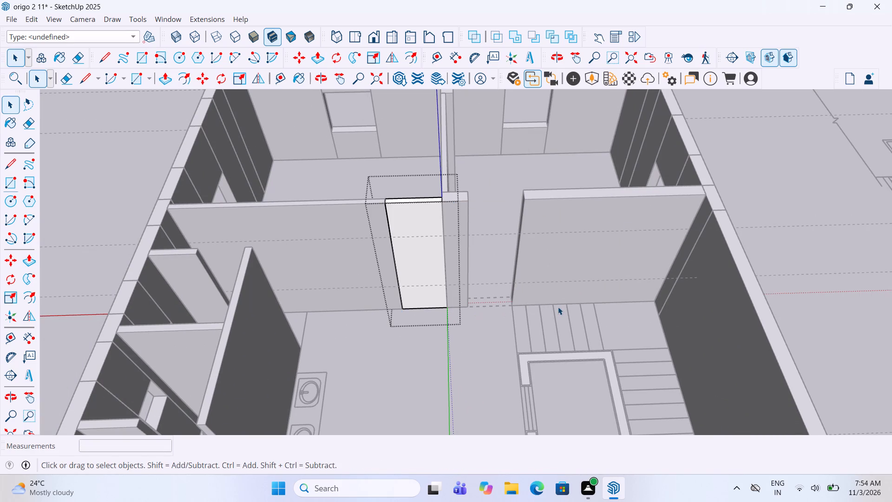
Draw a wall-thick rectangle across the open threshold between the column room's narrow column and the partition beside the stair treads.
{"action": "left_click", "coordinate": [12, 181]}
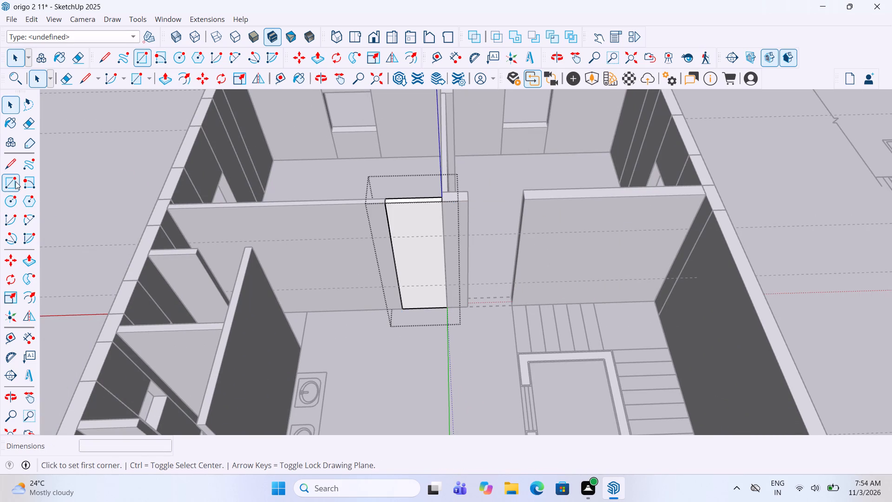
{"action": "scroll", "coordinate": [676, 278], "scroll_direction": "up", "scroll_amount": 4}
{"action": "scroll", "coordinate": [327, 308], "scroll_direction": "up", "scroll_amount": 4}
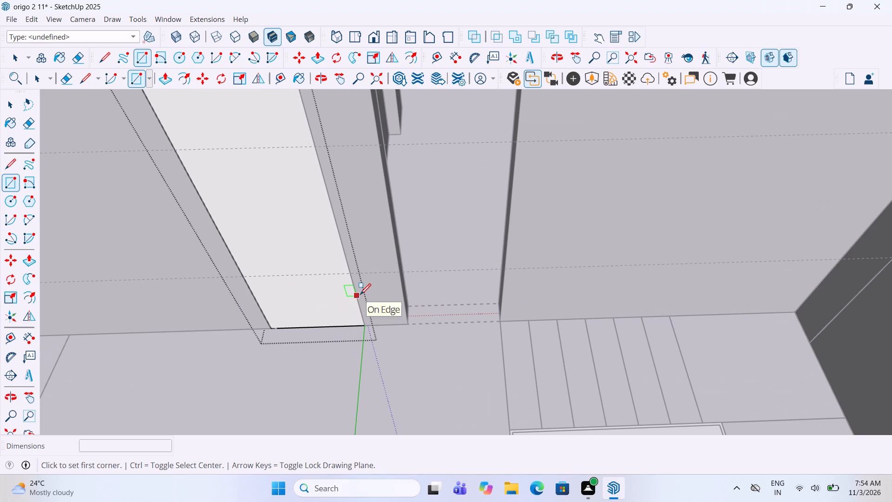
{"action": "key", "text": "space"}
{"action": "left_click", "coordinate": [446, 368]}
{"action": "left_click", "coordinate": [5, 179]}
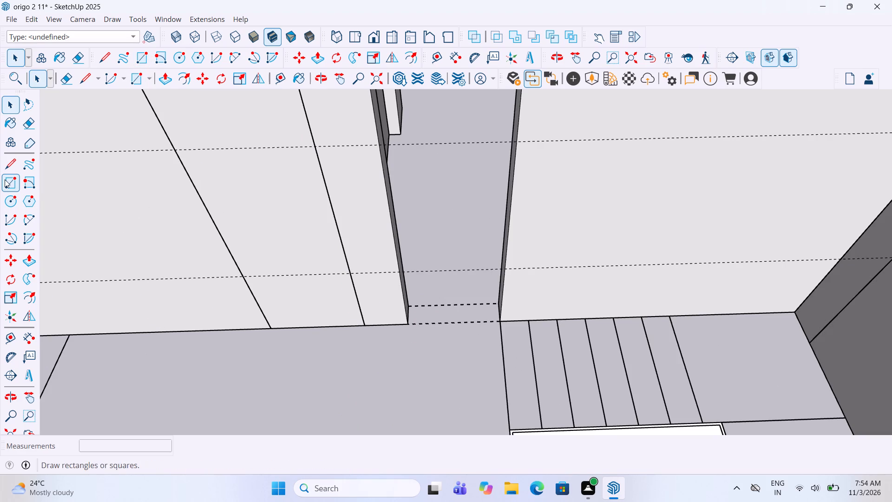
{"action": "scroll", "coordinate": [458, 304], "scroll_direction": "up", "scroll_amount": 7}
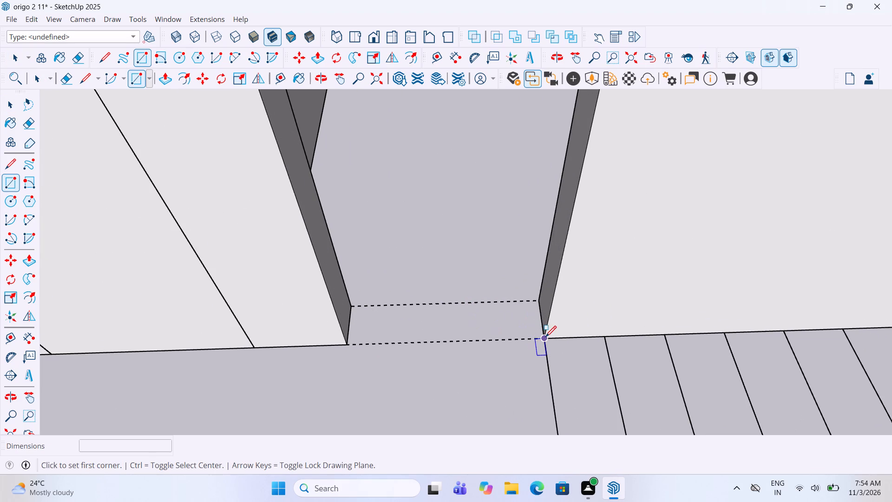
{"action": "left_click", "coordinate": [545, 338]}
{"action": "left_click", "coordinate": [352, 303]}
{"action": "key", "text": "space"}
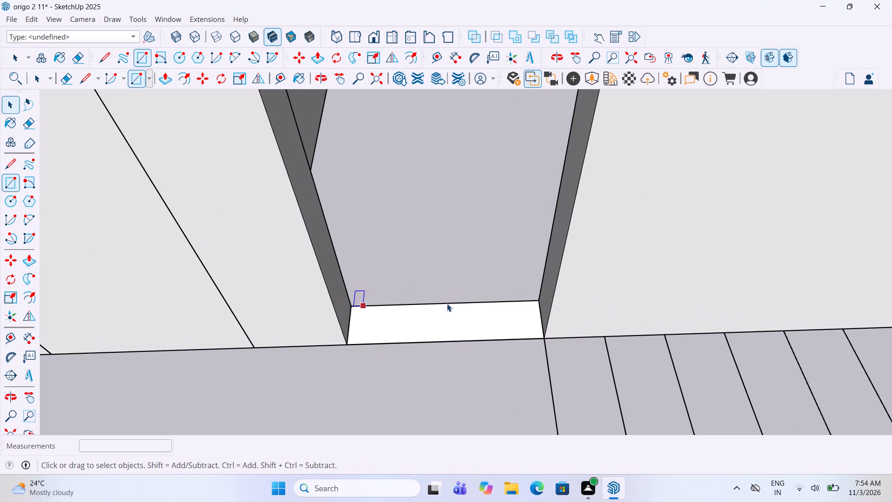
Make the new threshold rectangle beside the stair treads a group.
{"action": "scroll", "coordinate": [470, 310], "scroll_direction": "down", "scroll_amount": 16}
{"action": "middle_click_drag", "start_coordinate": [472, 271], "coordinate": [472, 313]}
{"action": "scroll", "coordinate": [471, 339], "scroll_direction": "up", "scroll_amount": 4}
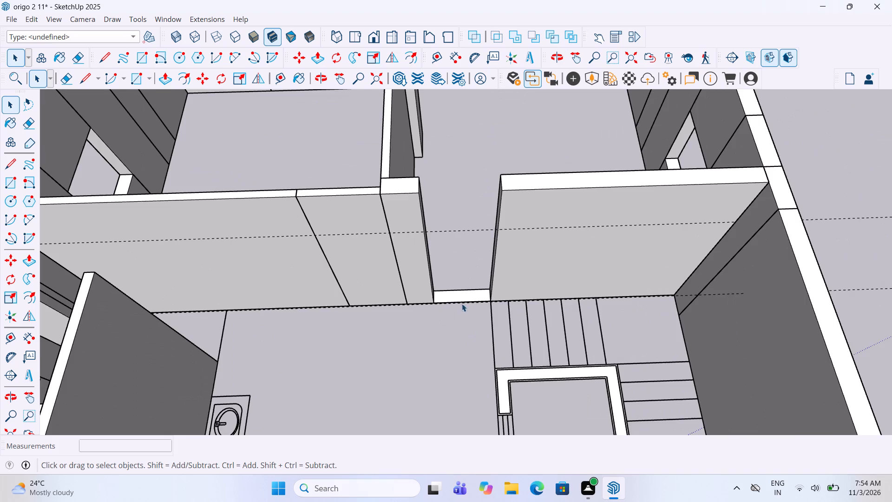
{"action": "scroll", "coordinate": [459, 294], "scroll_direction": "up", "scroll_amount": 4}
{"action": "left_click", "coordinate": [459, 292]}
{"action": "right_click", "coordinate": [459, 292]}
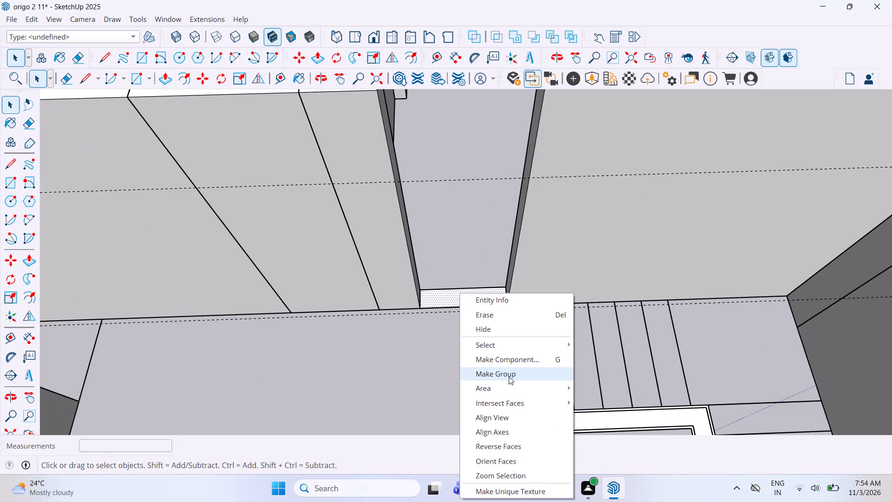
{"action": "left_click", "coordinate": [509, 376]}
Extrude the threshold rectangle inside its group up to the top of the adjoining walls.
{"action": "double_click", "coordinate": [464, 295]}
{"action": "key", "text": "p"}
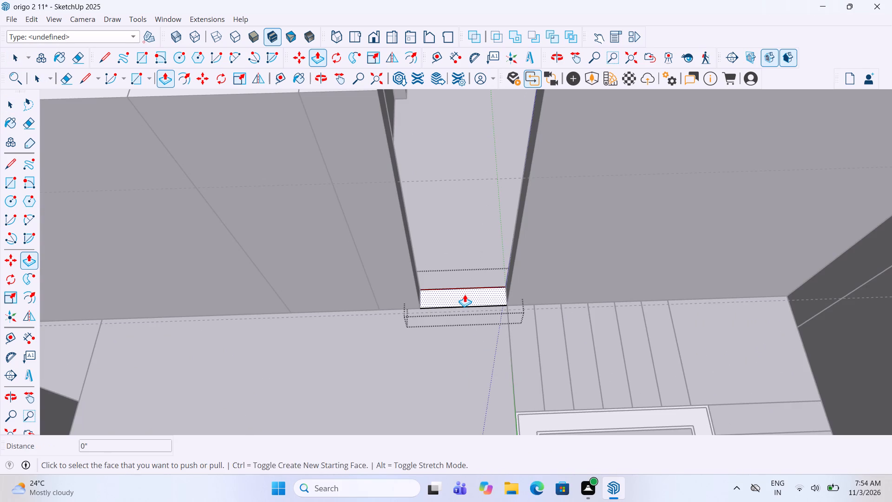
{"action": "left_click", "coordinate": [465, 294]}
{"action": "scroll", "coordinate": [467, 289], "scroll_direction": "down", "scroll_amount": 5}
{"action": "left_click", "coordinate": [550, 189]}
{"action": "key", "text": "space"}
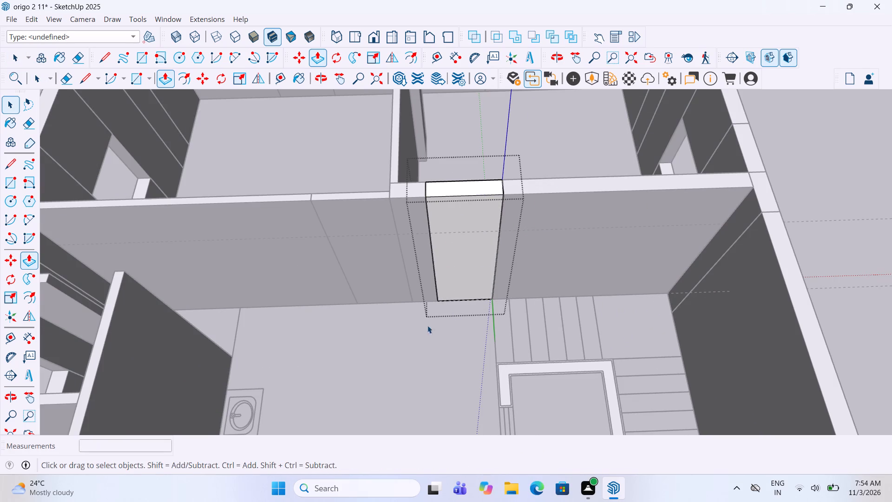
{"action": "left_click", "coordinate": [421, 330]}
Measure the height from the floor to the upper guide line along the edge of the first filled doorway panel.
{"action": "middle_click_drag", "start_coordinate": [576, 277], "coordinate": [551, 239]}
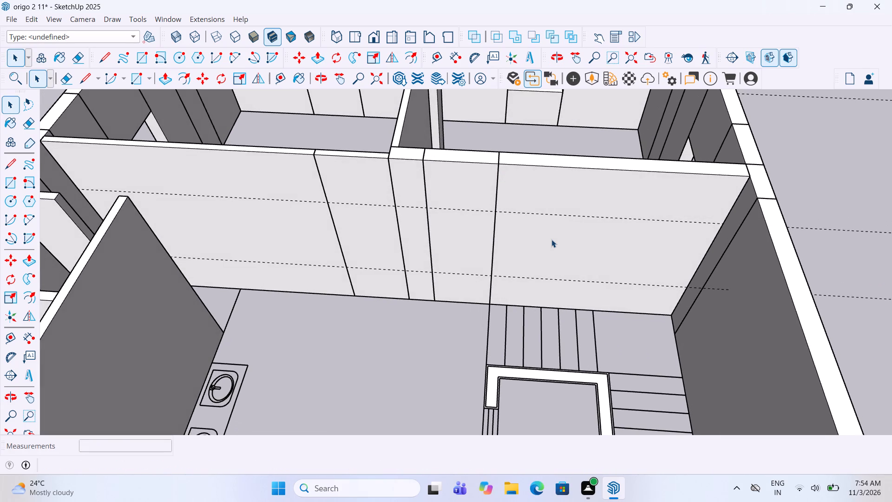
{"action": "scroll", "coordinate": [367, 244], "scroll_direction": "up", "scroll_amount": 1}
{"action": "middle_click_drag", "start_coordinate": [365, 243], "coordinate": [374, 242]}
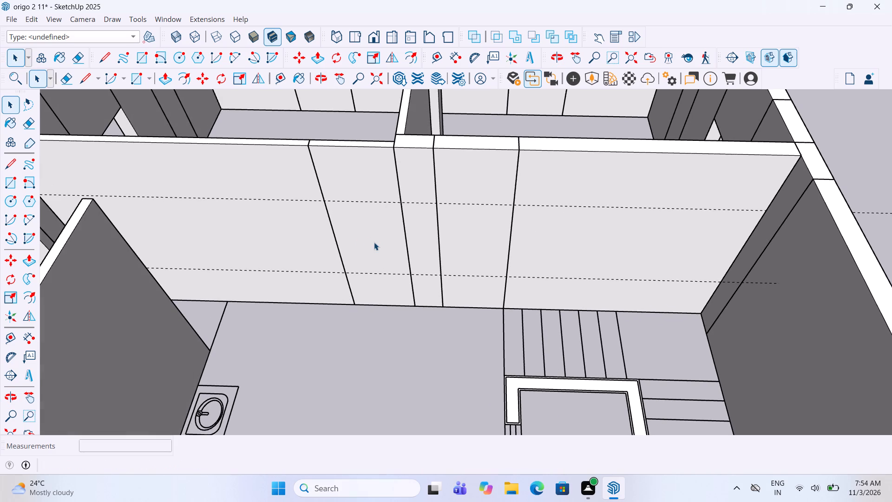
{"action": "scroll", "coordinate": [374, 242], "scroll_direction": "down", "scroll_amount": 2}
{"action": "left_click", "coordinate": [26, 354]}
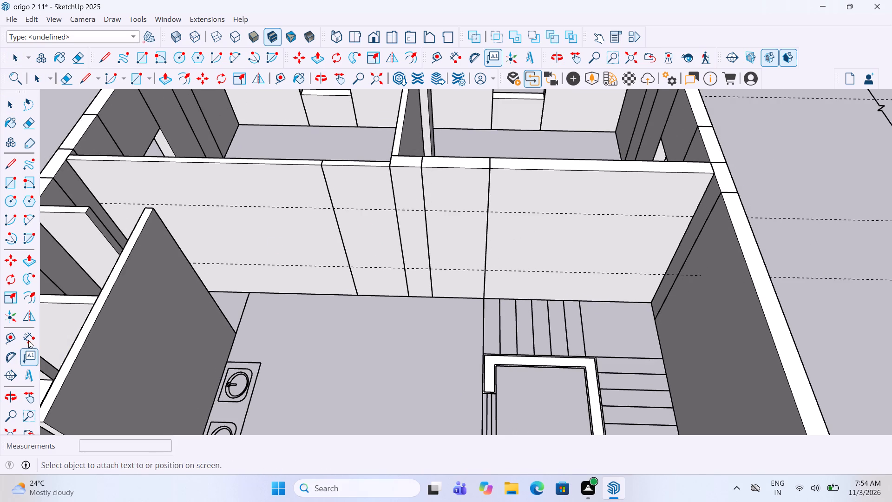
{"action": "left_click", "coordinate": [28, 340]}
{"action": "left_click", "coordinate": [334, 211]}
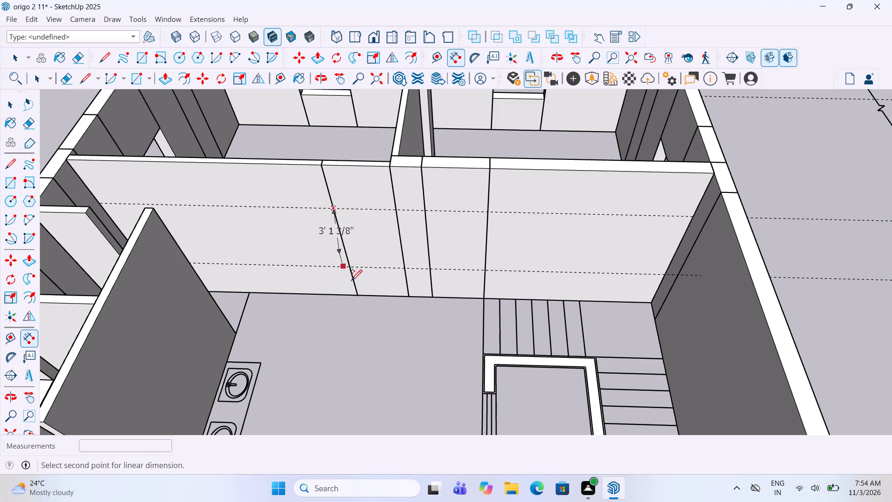
{"action": "left_click", "coordinate": [360, 297]}
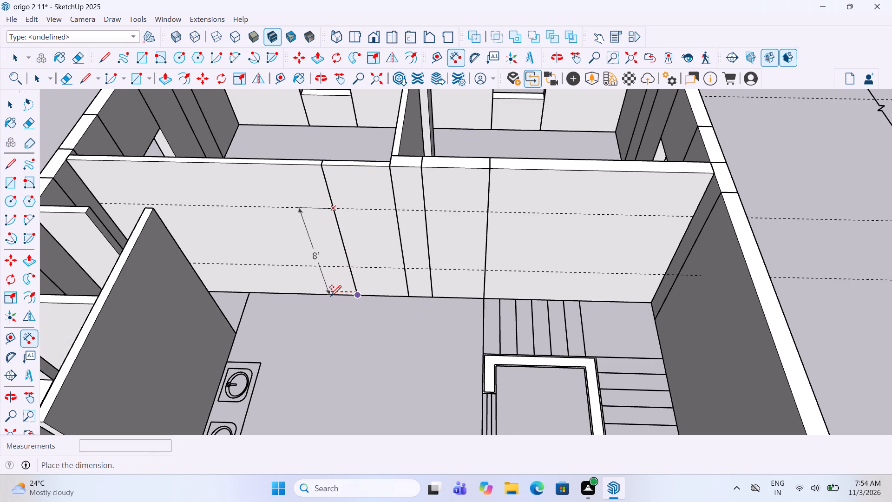
{"action": "key", "text": "space"}
Inside the first filled doorway panel's group, draw a 3' 3" by 8' door rectangle from the upper guide line to the floor.
{"action": "middle_click_drag", "start_coordinate": [359, 253], "coordinate": [388, 220]}
{"action": "scroll", "coordinate": [389, 217], "scroll_direction": "up", "scroll_amount": 2}
{"action": "double_click", "coordinate": [383, 221]}
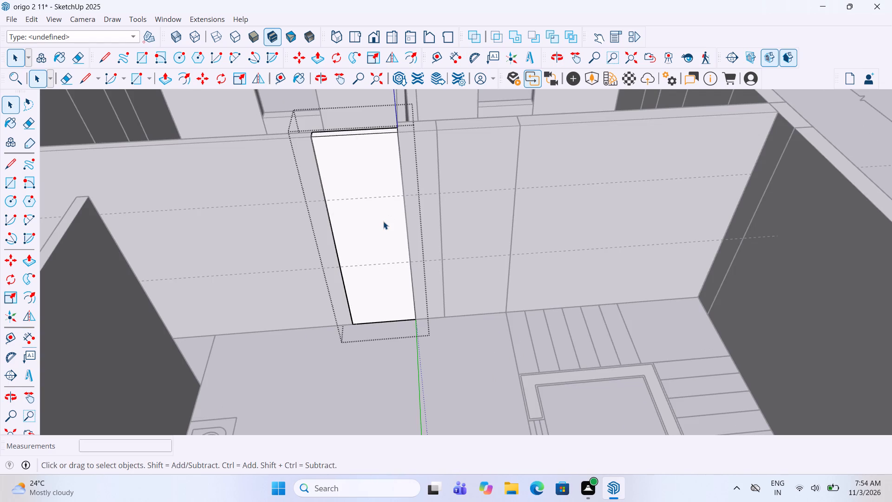
{"action": "left_click", "coordinate": [2, 183]}
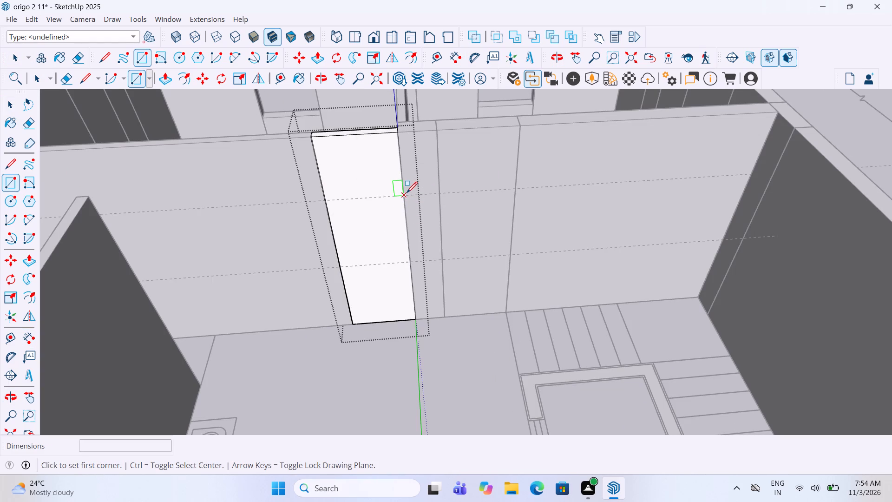
{"action": "left_click", "coordinate": [407, 194]}
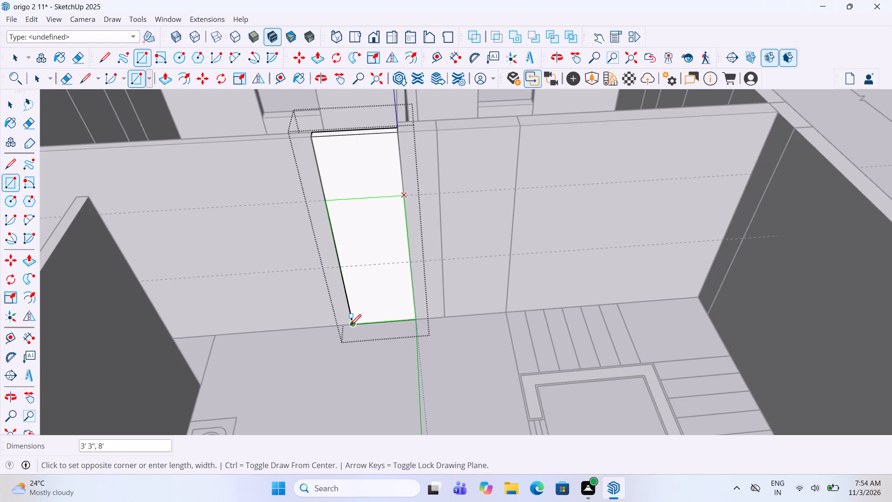
{"action": "left_click", "coordinate": [350, 326]}
{"action": "key", "text": "space"}
Push the door rectangle through the first panel's full thickness to open the doorway, leaving the lintel above.
{"action": "type", "text": "p"}
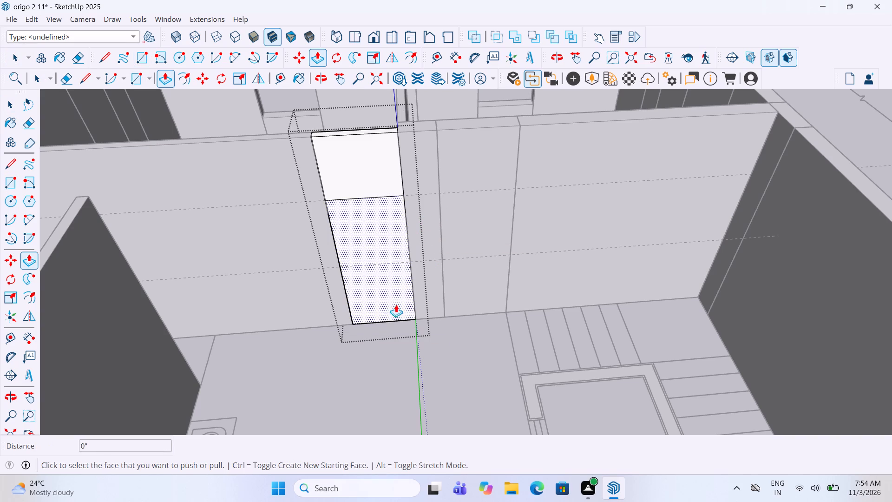
{"action": "left_click", "coordinate": [384, 306]}
{"action": "left_click", "coordinate": [383, 212]}
{"action": "key", "text": "space"}
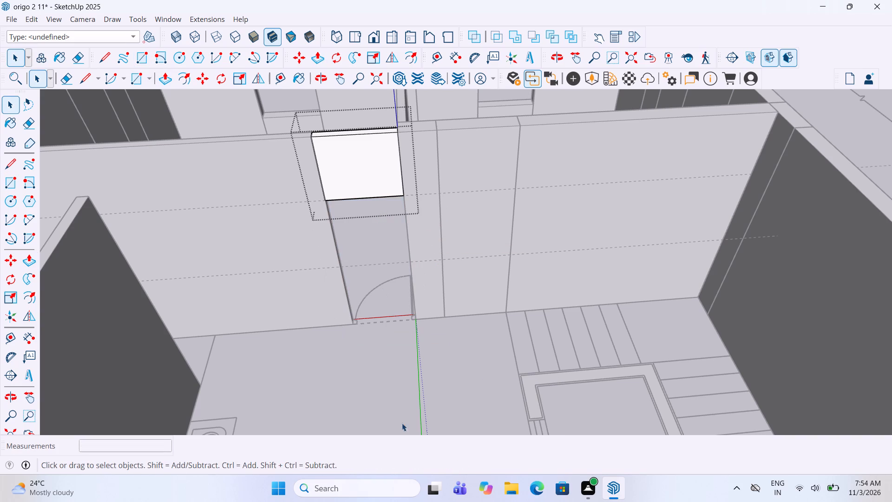
{"action": "left_click", "coordinate": [405, 447]}
{"action": "left_click", "coordinate": [380, 444]}
{"action": "middle_click_drag", "start_coordinate": [493, 302], "coordinate": [448, 295]}
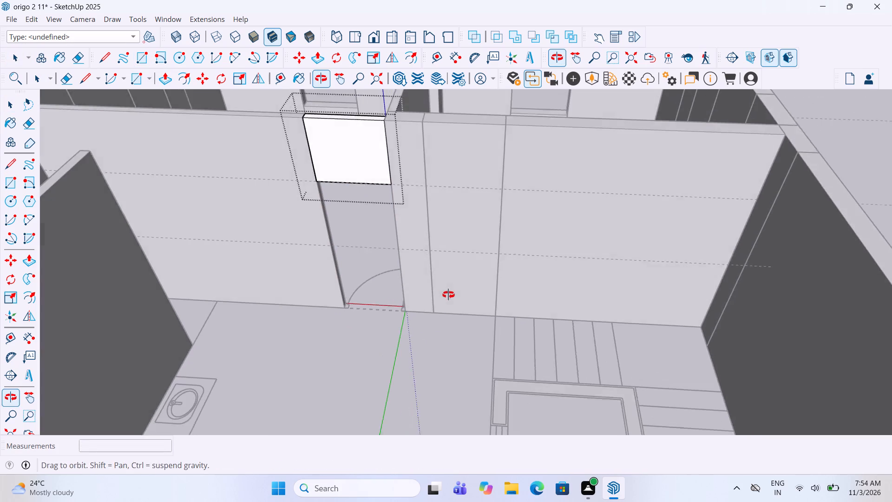
{"action": "middle_click_drag", "start_coordinate": [448, 295], "coordinate": [447, 293]}
{"action": "left_click", "coordinate": [403, 363]}
Inside the panel group beside the stair treads, draw a door rectangle about 3' 2 7/8" by 8' from the upper guide line to the floor.
{"action": "middle_click_drag", "start_coordinate": [426, 204], "coordinate": [464, 204]}
{"action": "scroll", "coordinate": [464, 204], "scroll_direction": "up", "scroll_amount": 1}
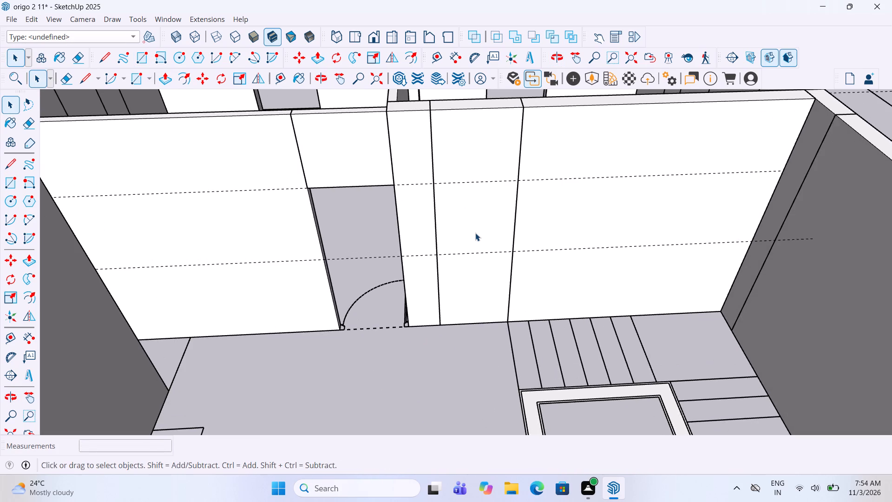
{"action": "double_click", "coordinate": [475, 233]}
{"action": "left_click", "coordinate": [3, 184]}
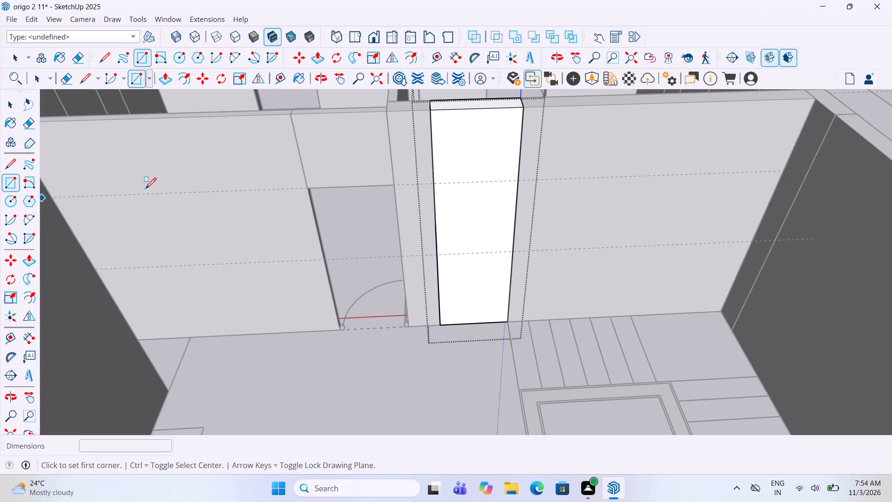
{"action": "left_click", "coordinate": [520, 183]}
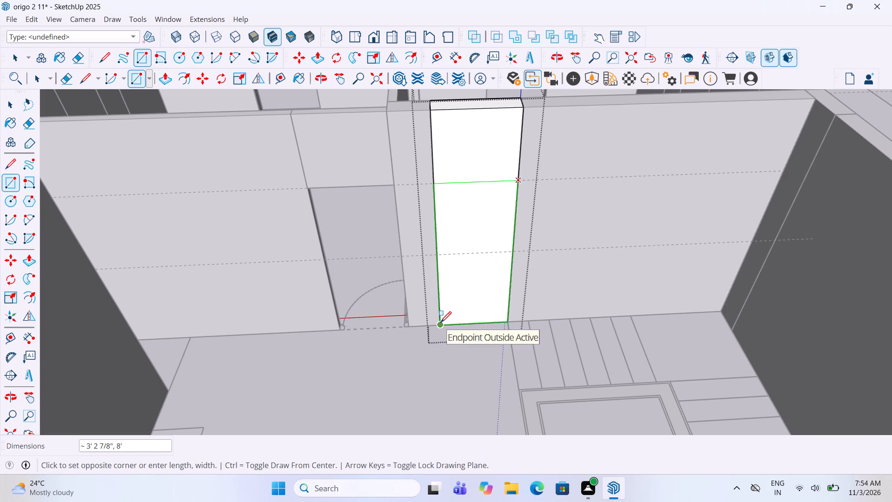
{"action": "scroll", "coordinate": [439, 324], "scroll_direction": "up", "scroll_amount": 4}
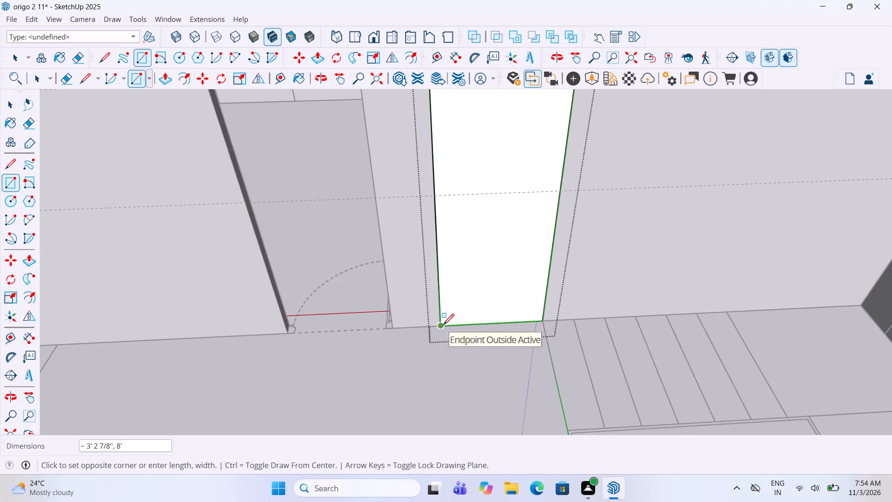
{"action": "left_click", "coordinate": [443, 326]}
Push the second door rectangle 9" through its panel to cut the doorway beside the stair treads.
{"action": "key", "text": "p"}
{"action": "left_click", "coordinate": [502, 300]}
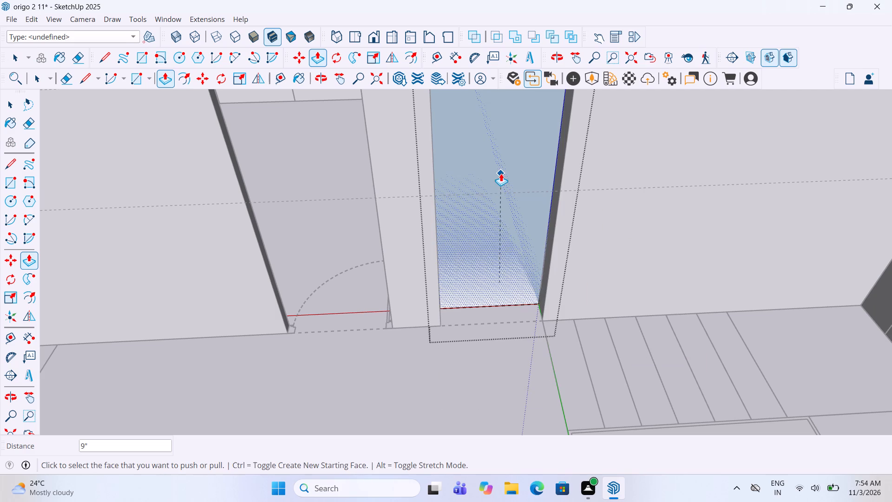
{"action": "left_click", "coordinate": [501, 174]}
{"action": "key", "text": "space"}
{"action": "left_click", "coordinate": [429, 399]}
Draw a floor rectangle across the remaining doorway gap in the partition on the other side of the staircase, between its wall ends.
{"action": "scroll", "coordinate": [477, 352], "scroll_direction": "down", "scroll_amount": 8}
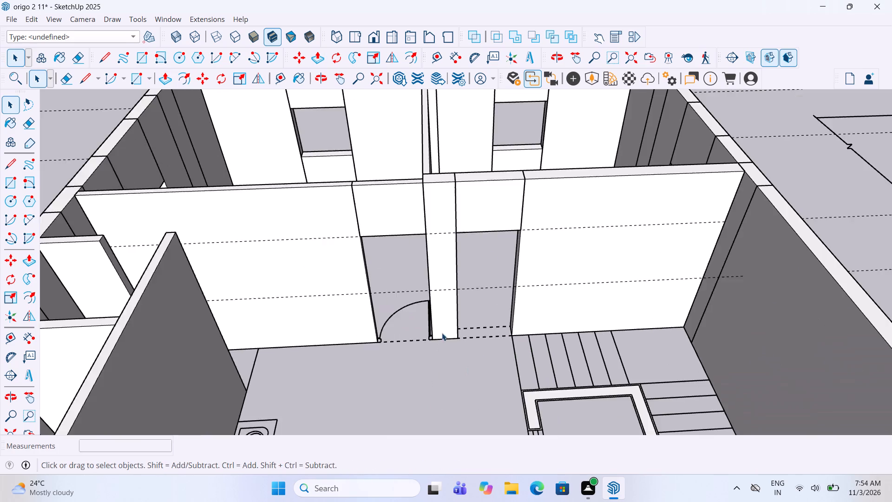
{"action": "scroll", "coordinate": [139, 199], "scroll_direction": "up", "scroll_amount": 1}
{"action": "middle_click_drag", "start_coordinate": [139, 199], "coordinate": [292, 237]}
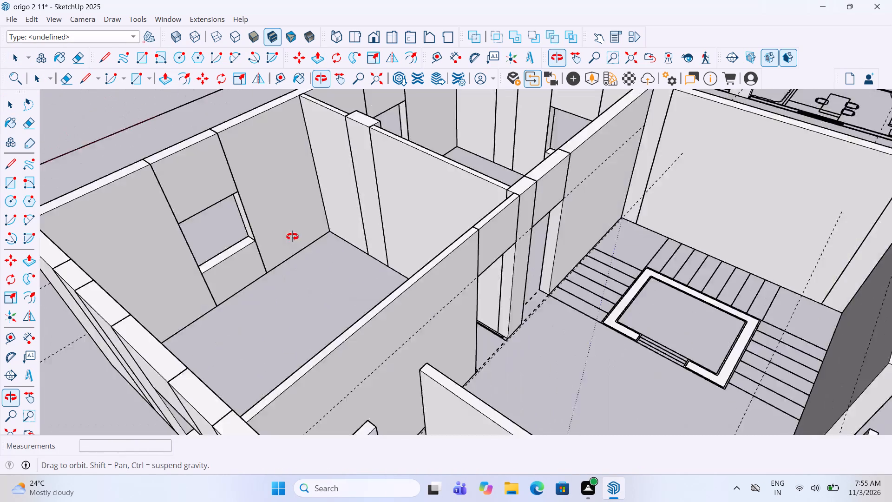
{"action": "middle_click_drag", "start_coordinate": [292, 237], "coordinate": [226, 237]}
{"action": "scroll", "coordinate": [276, 130], "scroll_direction": "down", "scroll_amount": 11}
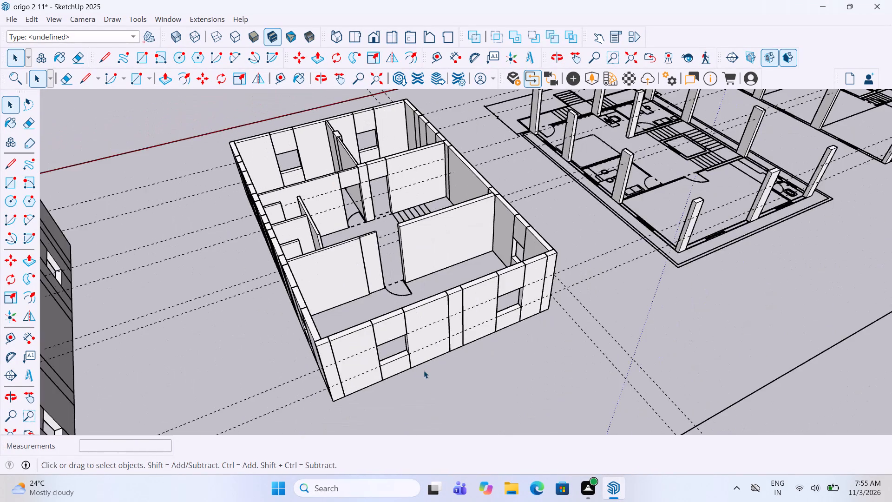
{"action": "scroll", "coordinate": [424, 370], "scroll_direction": "up", "scroll_amount": 3}
{"action": "middle_click_drag", "start_coordinate": [184, 258], "coordinate": [803, 260]}
{"action": "scroll", "coordinate": [539, 173], "scroll_direction": "up", "scroll_amount": 5}
{"action": "middle_click_drag", "start_coordinate": [539, 173], "coordinate": [521, 169]}
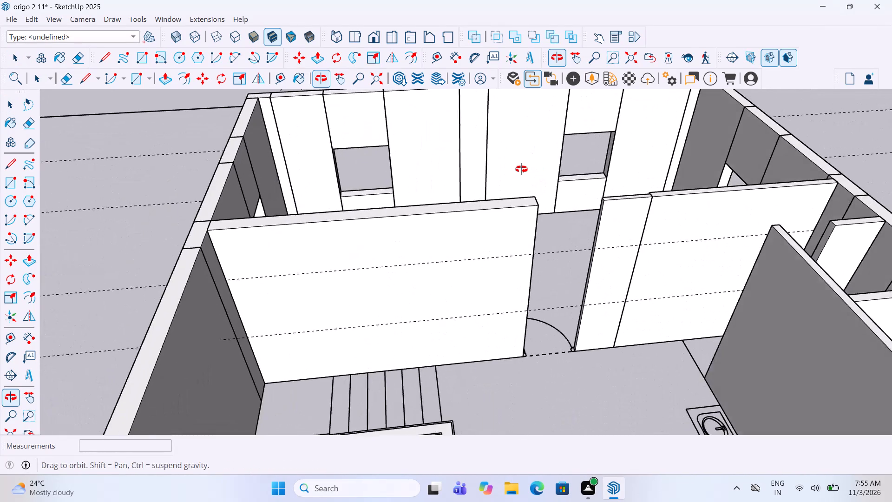
{"action": "middle_click_drag", "start_coordinate": [521, 169], "coordinate": [475, 162]}
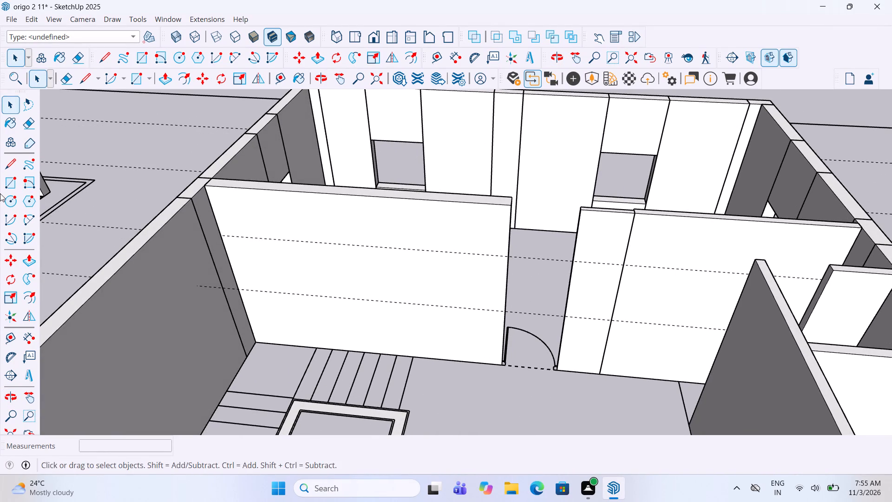
{"action": "left_click", "coordinate": [3, 187]}
{"action": "scroll", "coordinate": [559, 353], "scroll_direction": "up", "scroll_amount": 7}
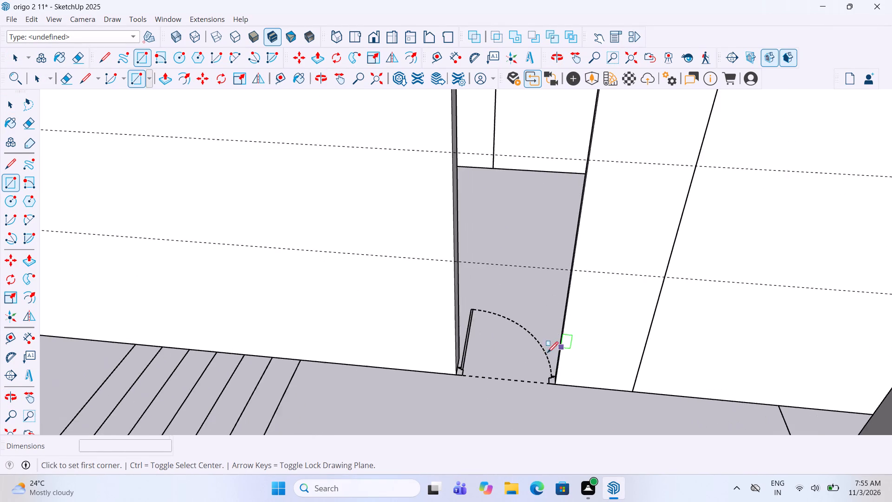
{"action": "scroll", "coordinate": [547, 354], "scroll_direction": "up", "scroll_amount": 3}
{"action": "scroll", "coordinate": [472, 397], "scroll_direction": "up", "scroll_amount": 3}
{"action": "middle_click_drag", "start_coordinate": [550, 371], "coordinate": [642, 393]}
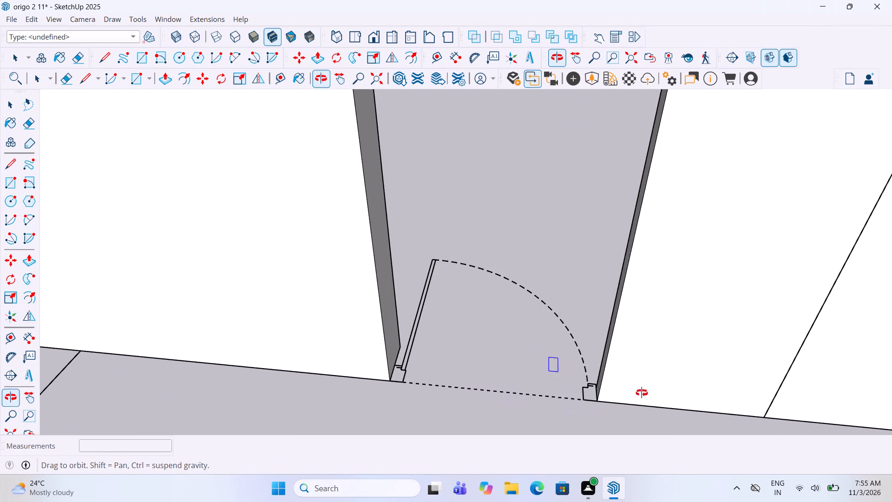
{"action": "middle_click_drag", "start_coordinate": [642, 393], "coordinate": [599, 414]}
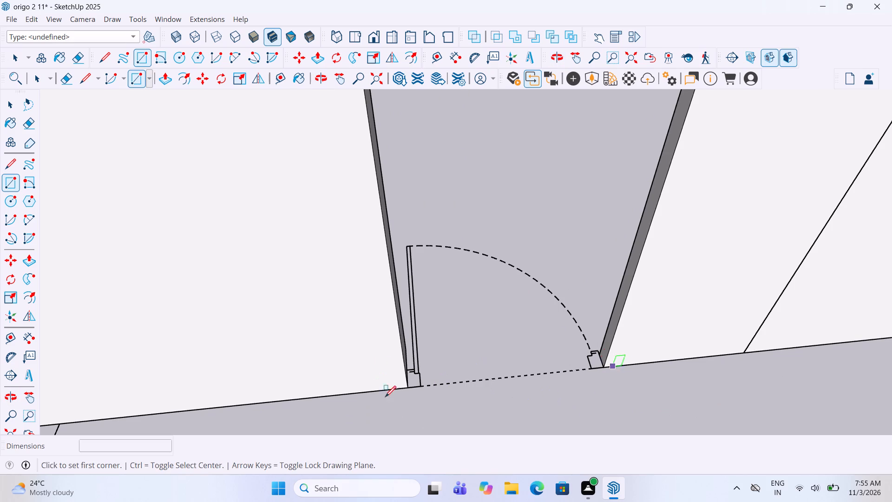
{"action": "left_click", "coordinate": [408, 387]}
{"action": "scroll", "coordinate": [669, 329], "scroll_direction": "up", "scroll_amount": 3}
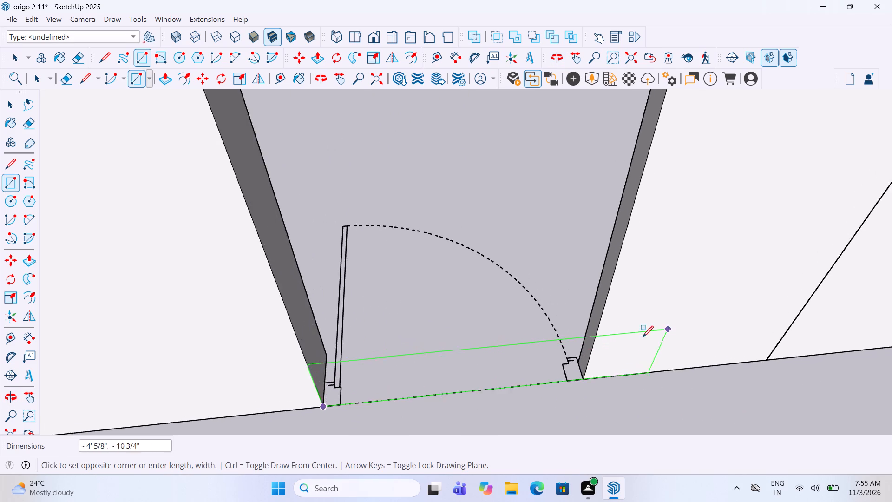
{"action": "scroll", "coordinate": [643, 338], "scroll_direction": "up", "scroll_amount": 3}
{"action": "scroll", "coordinate": [579, 367], "scroll_direction": "up", "scroll_amount": 5}
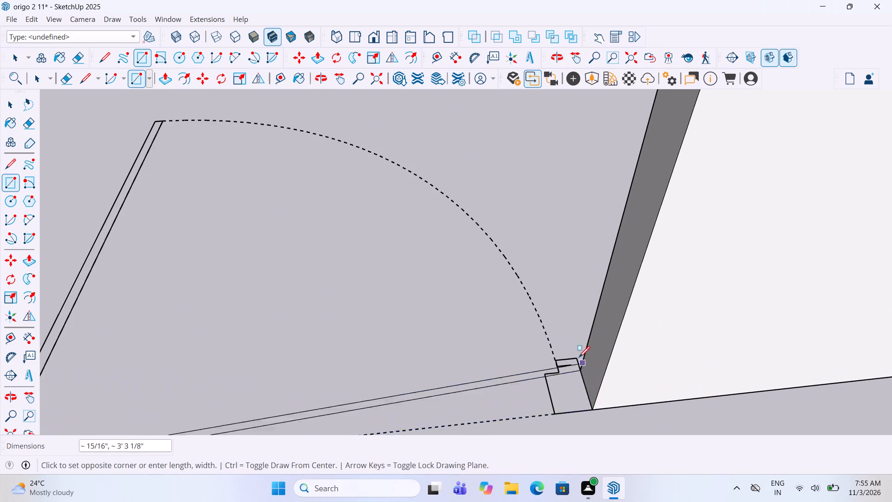
{"action": "left_click", "coordinate": [581, 370]}
{"action": "key", "text": "space"}
Make the new doorway floor rectangle a group.
{"action": "scroll", "coordinate": [581, 370], "scroll_direction": "down", "scroll_amount": 4}
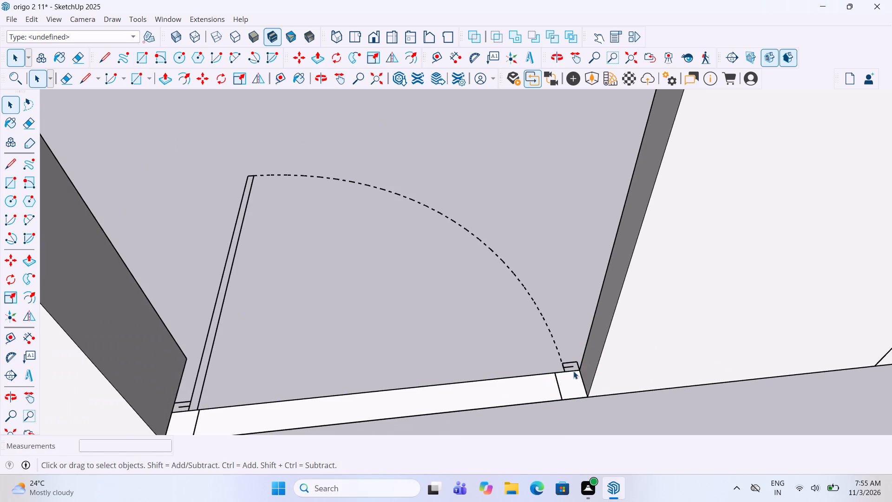
{"action": "left_click", "coordinate": [461, 399]}
{"action": "right_click", "coordinate": [461, 399]}
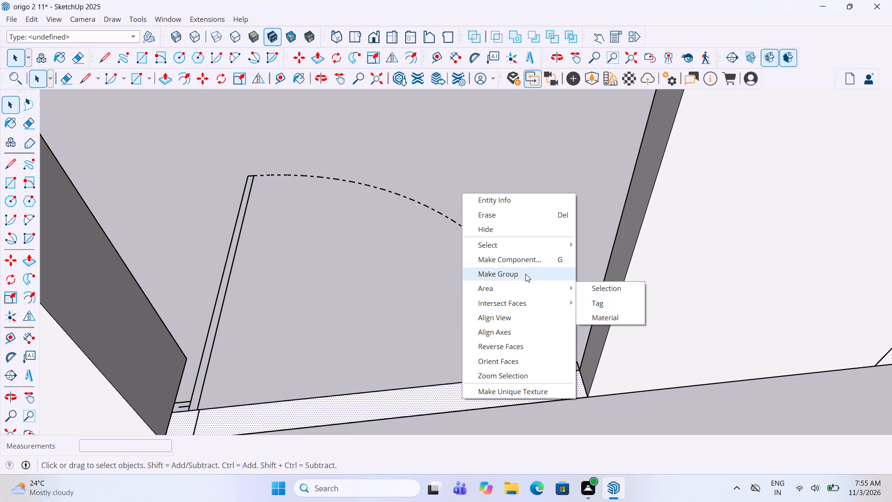
{"action": "left_click", "coordinate": [525, 274]}
Inside the group, raise the doorway rectangle 11' to the top of the adjoining partition wall.
{"action": "double_click", "coordinate": [493, 395]}
{"action": "key", "text": "p"}
{"action": "left_click", "coordinate": [492, 392]}
{"action": "scroll", "coordinate": [499, 374], "scroll_direction": "down", "scroll_amount": 5}
{"action": "scroll", "coordinate": [501, 370], "scroll_direction": "down", "scroll_amount": 18}
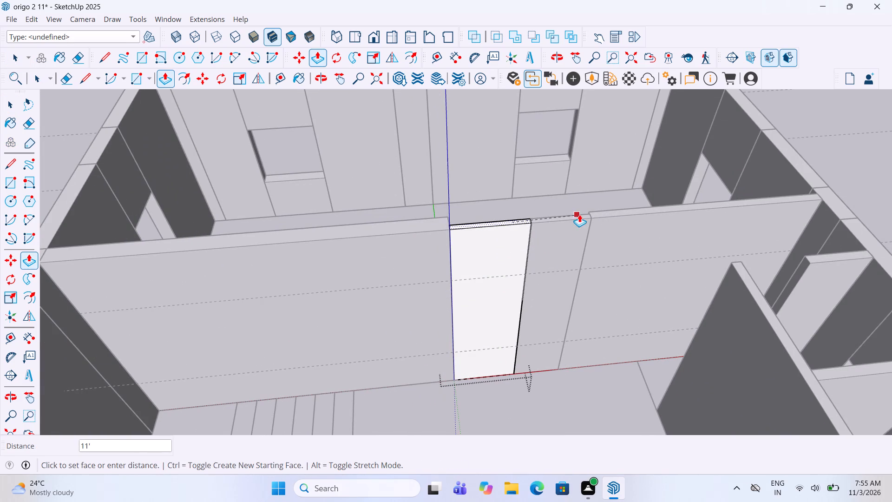
{"action": "left_click", "coordinate": [590, 217]}
{"action": "key", "text": "space"}
{"action": "left_click", "coordinate": [514, 423]}
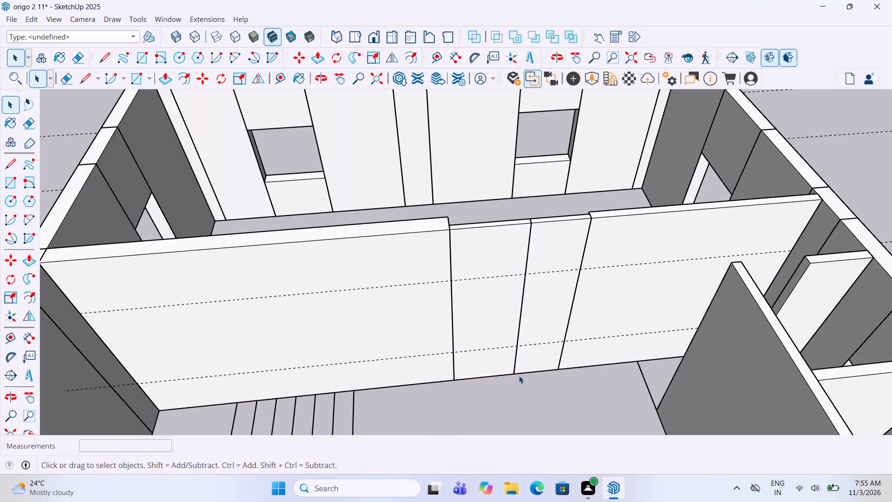
Measure the height from the upper guide line to the floor along the new panel's edge.
{"action": "middle_click_drag", "start_coordinate": [500, 366], "coordinate": [426, 326]}
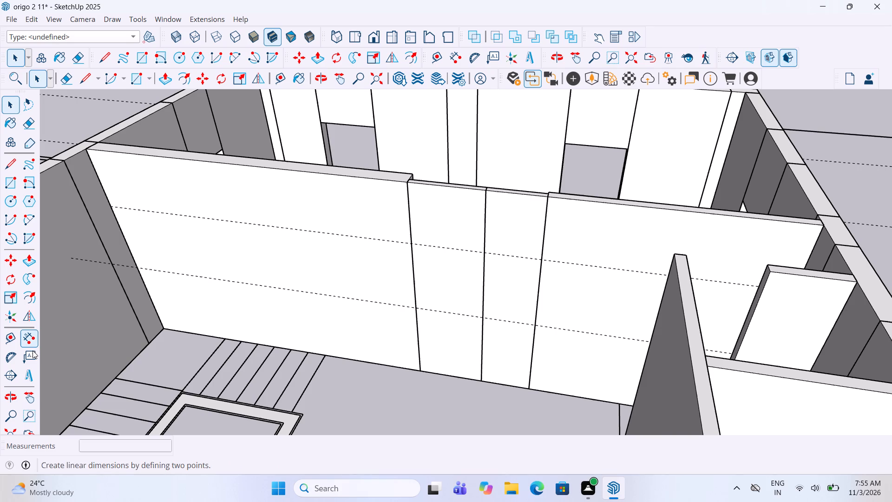
{"action": "left_click", "coordinate": [33, 338]}
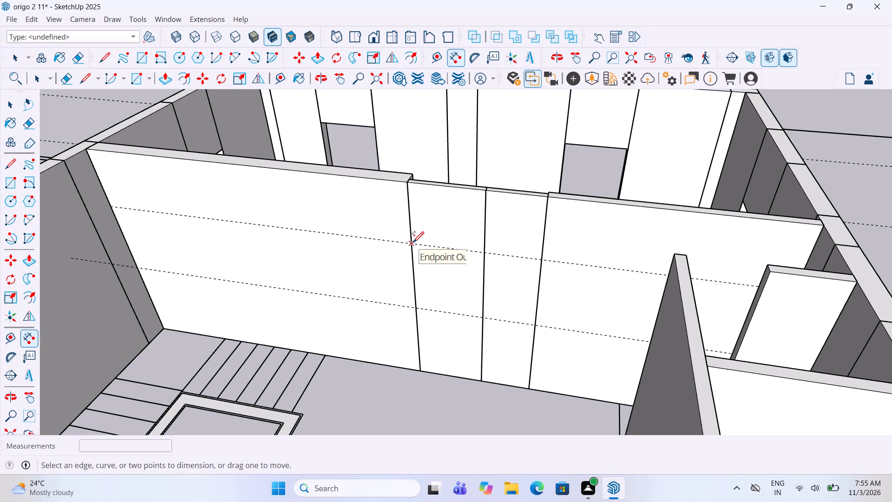
{"action": "left_click", "coordinate": [413, 244]}
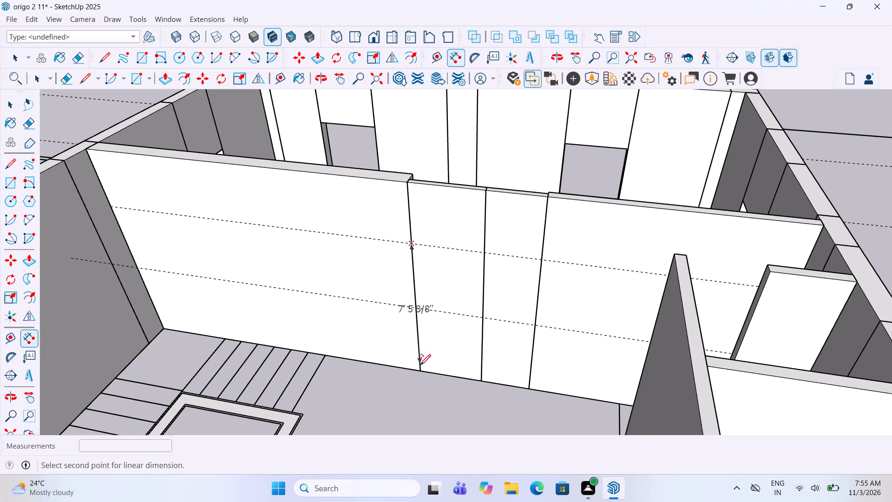
{"action": "key", "text": "space"}
Inside the new panel's group, draw a 3' 3" by 8' door rectangle from the upper guide line to the floor.
{"action": "triple_click", "coordinate": [437, 329]}
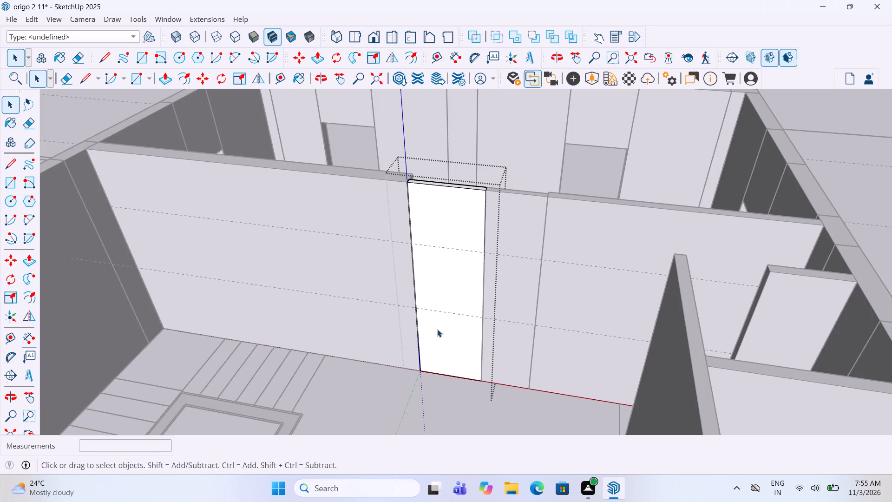
{"action": "left_click", "coordinate": [439, 330]}
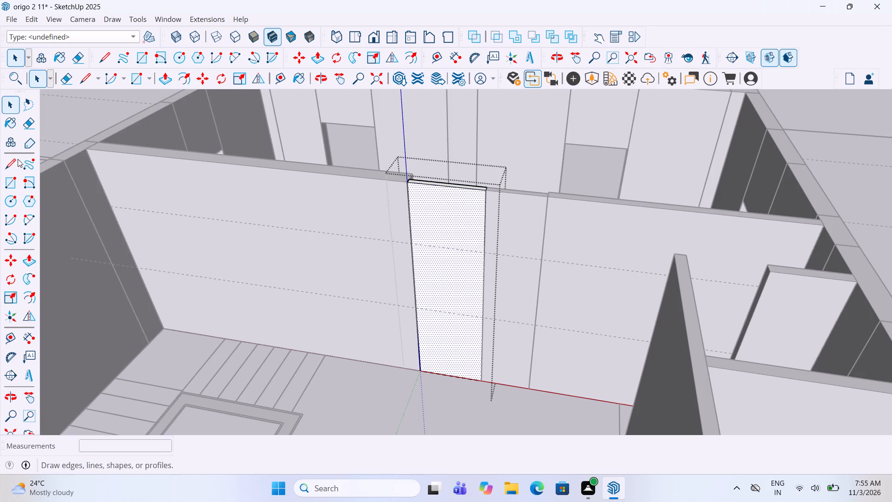
{"action": "left_click", "coordinate": [15, 179]}
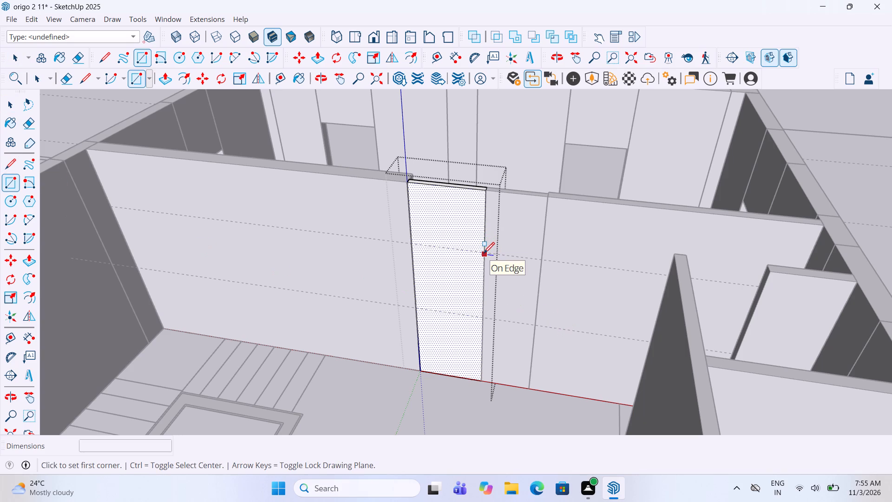
{"action": "left_click", "coordinate": [484, 252]}
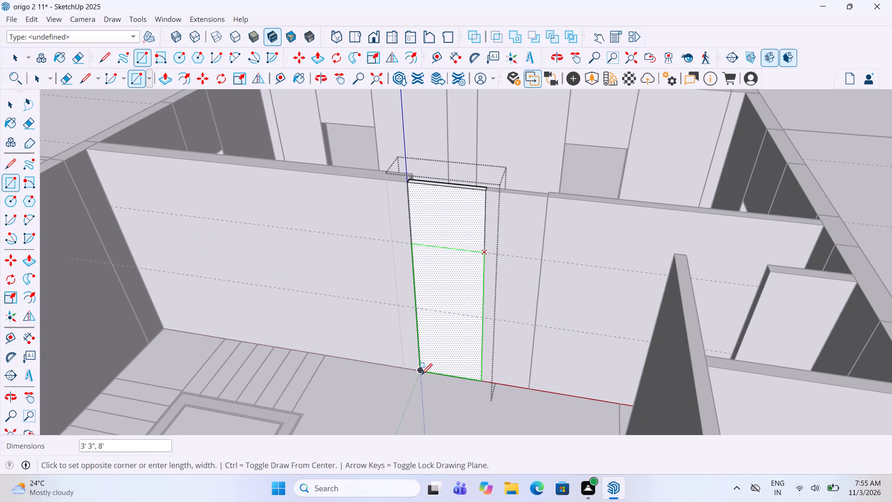
{"action": "left_click", "coordinate": [421, 376]}
Push the door rectangle through the panel's full thickness to open the doorway, leaving the lintel above.
{"action": "key", "text": "p"}
{"action": "left_click", "coordinate": [454, 327]}
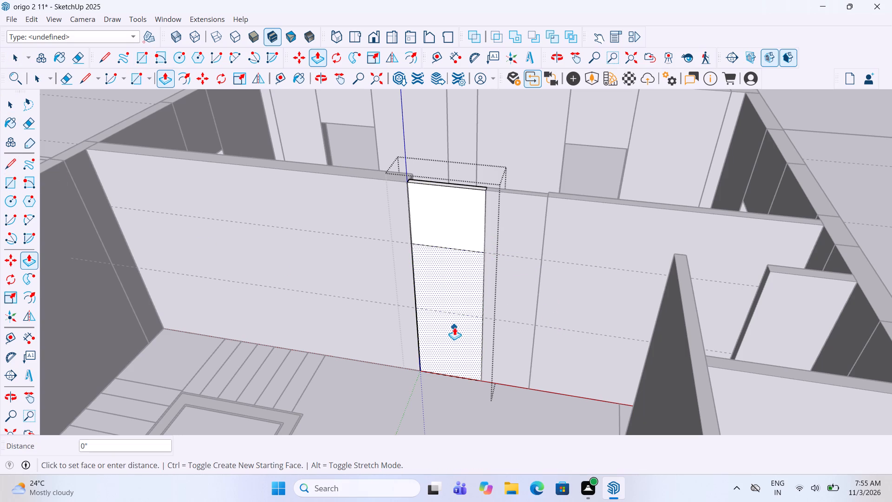
{"action": "left_click", "coordinate": [465, 277]}
{"action": "key", "text": "space"}
{"action": "left_click", "coordinate": [435, 385]}
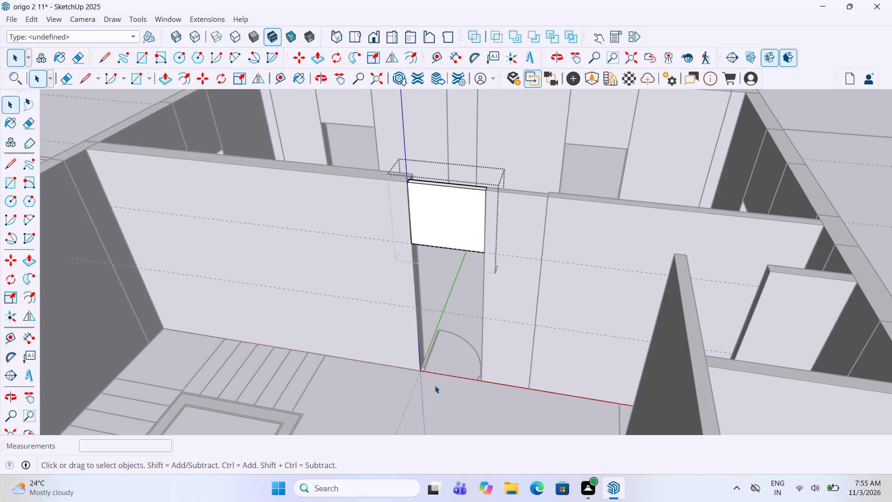
Review the walled floor plan with its door openings and the neighbouring plans that have only columns.
{"action": "scroll", "coordinate": [435, 385], "scroll_direction": "down", "scroll_amount": 3}
{"action": "middle_click_drag", "start_coordinate": [394, 194], "coordinate": [759, 296]}
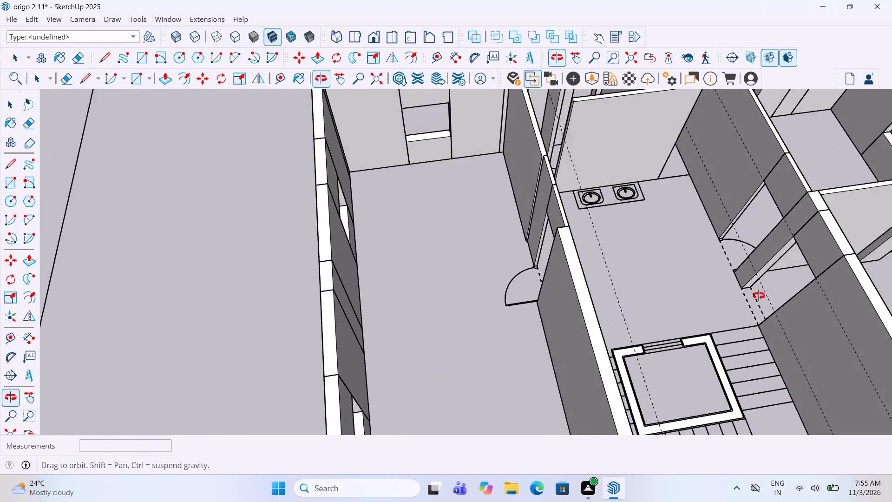
{"action": "middle_click_drag", "start_coordinate": [759, 296], "coordinate": [551, 283]}
{"action": "scroll", "coordinate": [525, 253], "scroll_direction": "down", "scroll_amount": 8}
{"action": "middle_click_drag", "start_coordinate": [720, 321], "coordinate": [598, 289]}
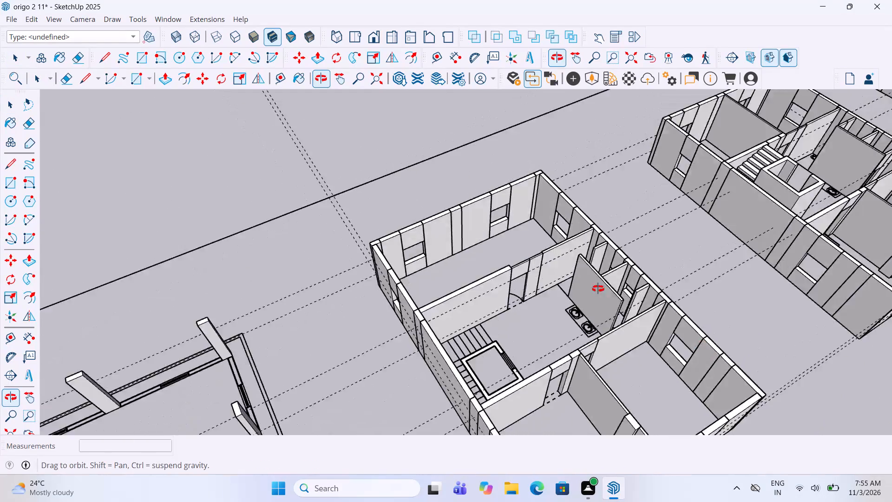
{"action": "middle_click_drag", "start_coordinate": [598, 289], "coordinate": [394, 284]}
{"action": "scroll", "coordinate": [655, 260], "scroll_direction": "down", "scroll_amount": 4}
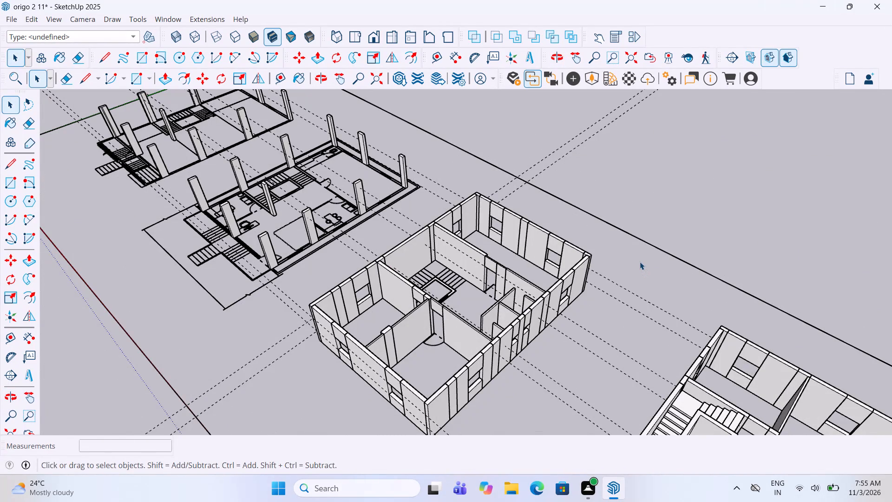
{"action": "scroll", "coordinate": [640, 262], "scroll_direction": "down", "scroll_amount": 5}
{"action": "middle_click_drag", "start_coordinate": [345, 273], "coordinate": [420, 256]}
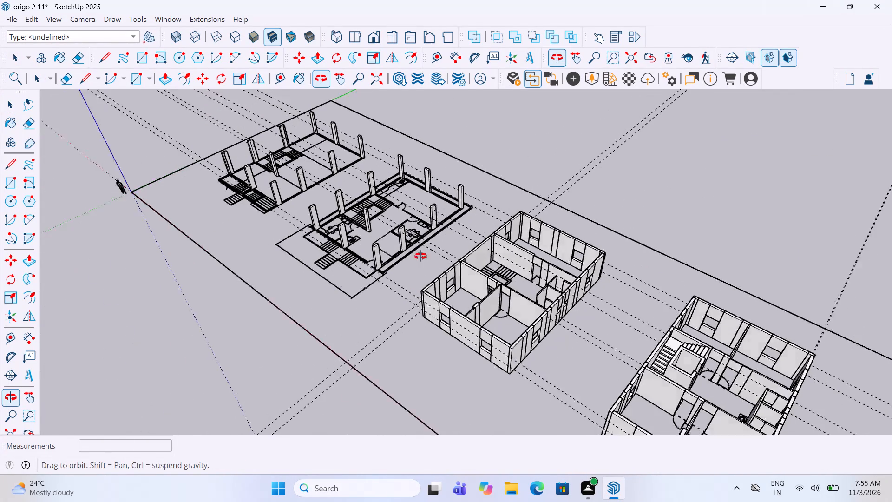
{"action": "middle_click_drag", "start_coordinate": [420, 256], "coordinate": [546, 237]}
{"action": "scroll", "coordinate": [292, 350], "scroll_direction": "up", "scroll_amount": 3}
{"action": "scroll", "coordinate": [395, 279], "scroll_direction": "up", "scroll_amount": 5}
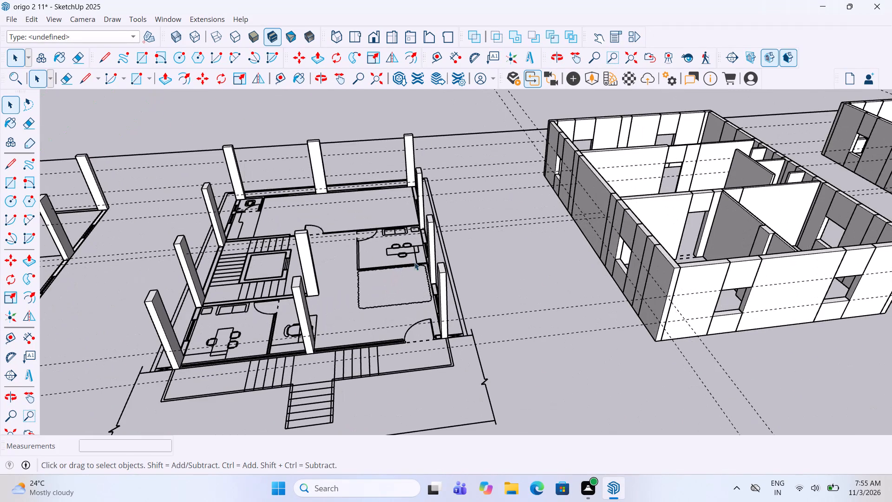
{"action": "scroll", "coordinate": [466, 257], "scroll_direction": "down", "scroll_amount": 3}
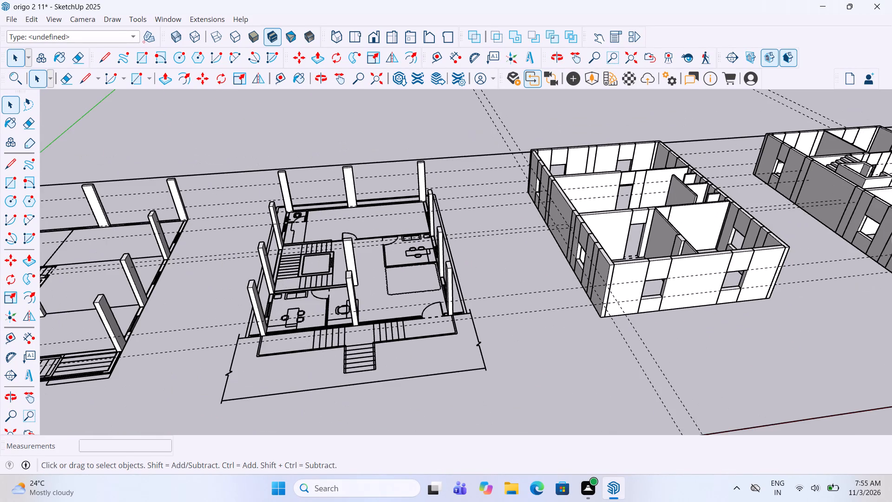
{"action": "middle_click_drag", "start_coordinate": [883, 234], "coordinate": [767, 222]}
{"action": "scroll", "coordinate": [493, 324], "scroll_direction": "up", "scroll_amount": 3}
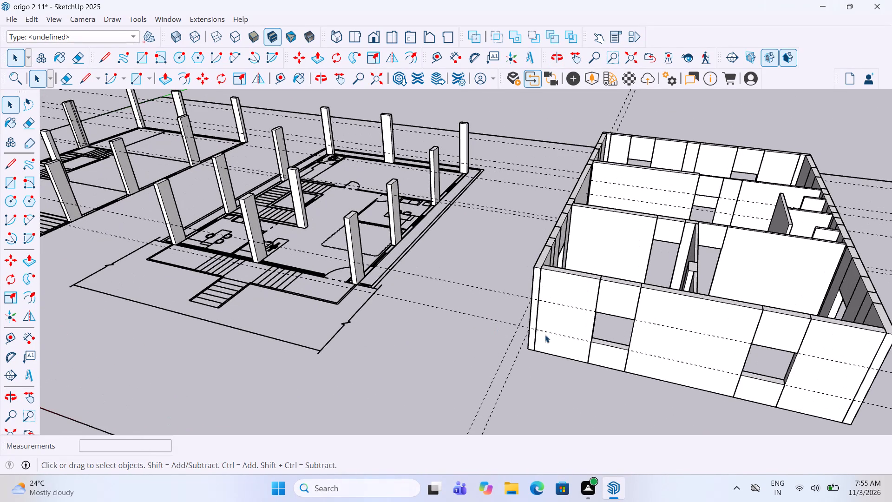
Measure the outer wall's height from its base to its top beside a window opening.
{"action": "left_click", "coordinate": [33, 332]}
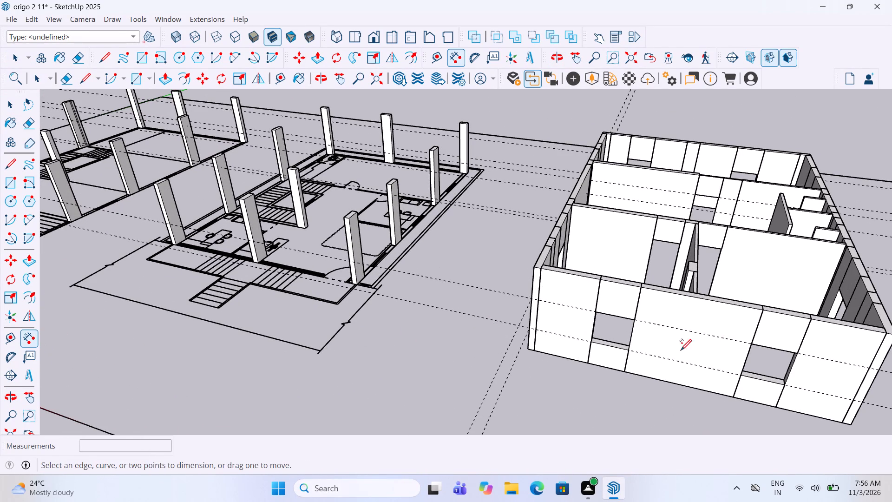
{"action": "left_click", "coordinate": [589, 367]}
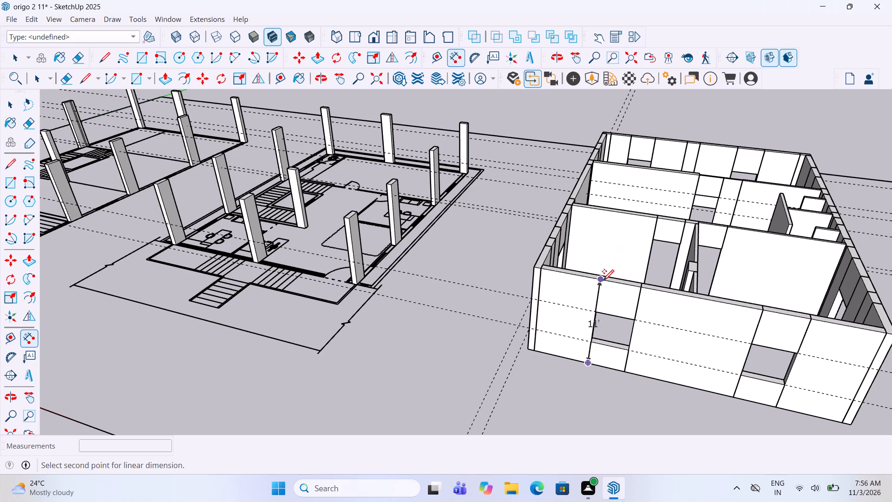
{"action": "key", "text": "space"}
Measure the height of the middle column on the front wall of the neighbouring column-only plan.
{"action": "scroll", "coordinate": [603, 282], "scroll_direction": "down", "scroll_amount": 4}
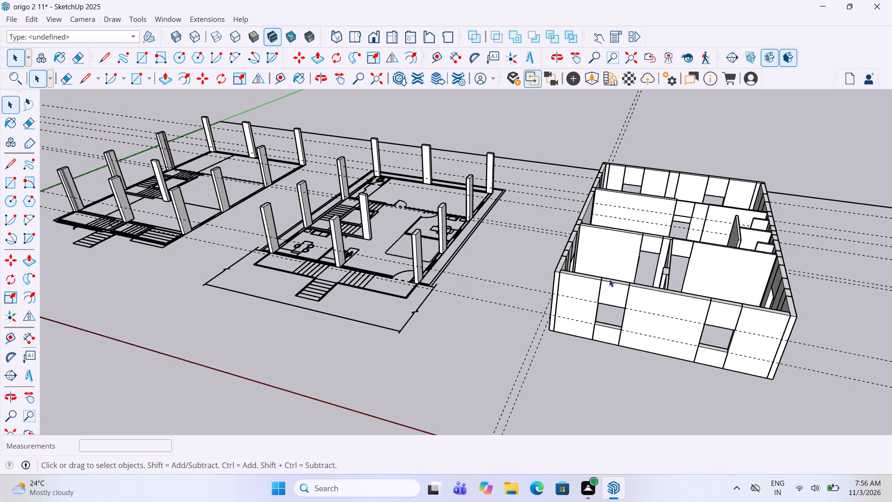
{"action": "middle_click_drag", "start_coordinate": [612, 277], "coordinate": [730, 295]}
{"action": "scroll", "coordinate": [365, 310], "scroll_direction": "up", "scroll_amount": 7}
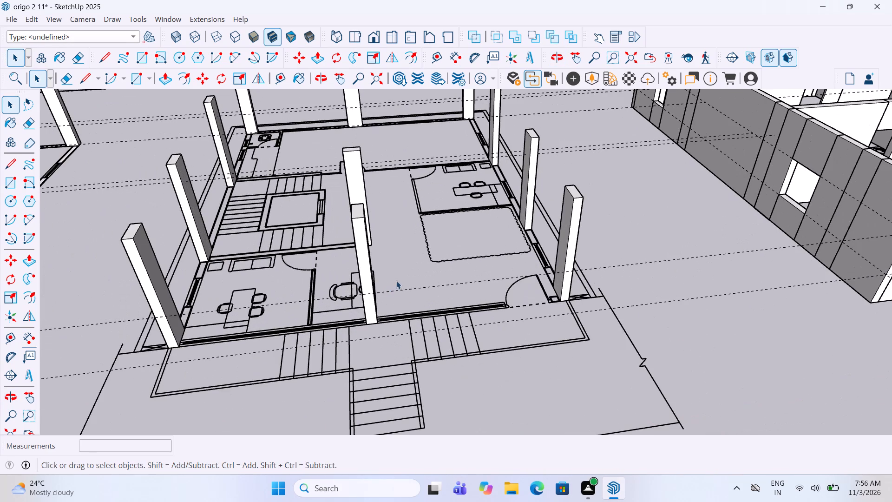
{"action": "left_click", "coordinate": [37, 340]}
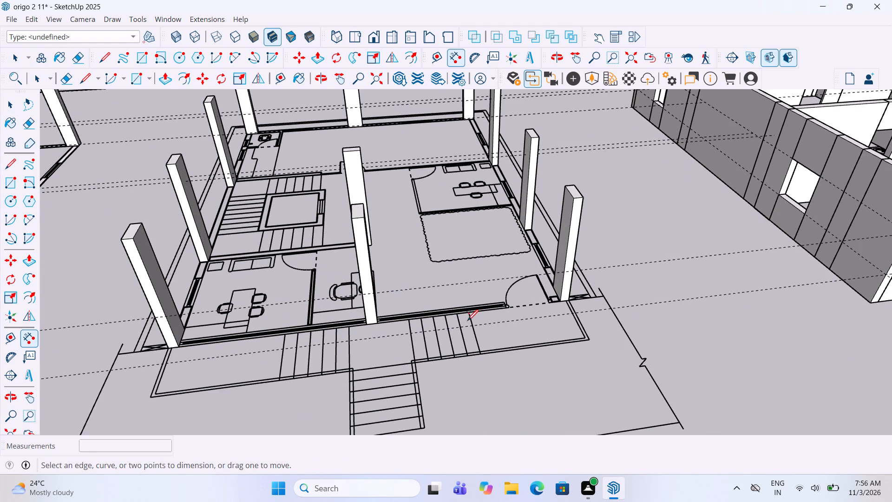
{"action": "left_click", "coordinate": [378, 325]}
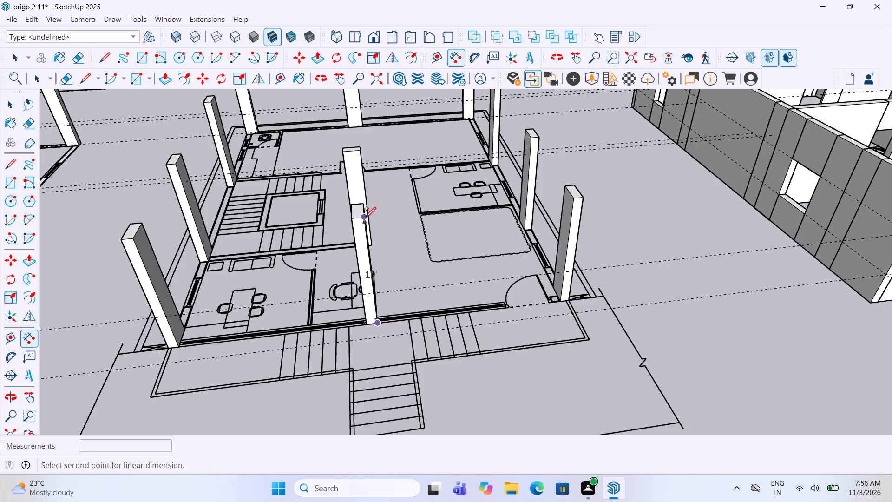
{"action": "key", "text": "space"}
Inside the front middle column's group, push/pull its top face up by 1'.
{"action": "double_click", "coordinate": [361, 249]}
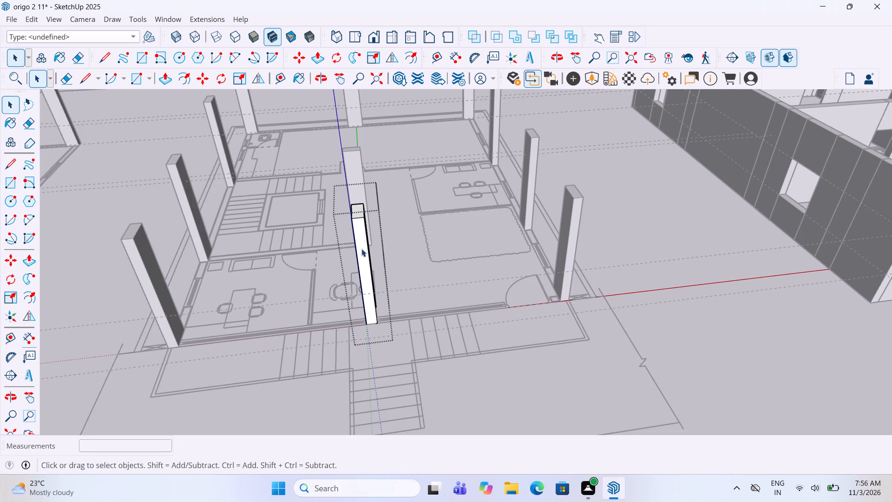
{"action": "key", "text": "p"}
{"action": "left_click_drag", "start_coordinate": [359, 202], "coordinate": [359, 206]}
{"action": "left_click", "coordinate": [357, 213]}
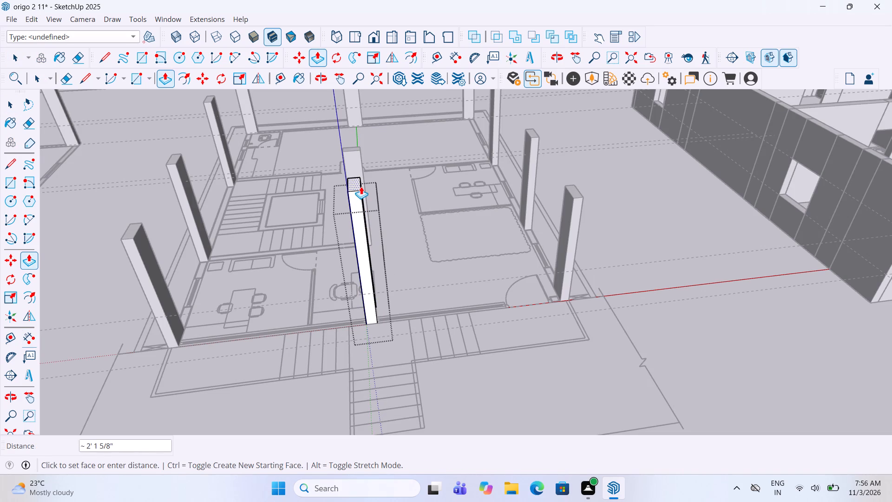
{"action": "type", "text": "1'"}
{"action": "key", "text": "Return"}
{"action": "key", "text": "space"}
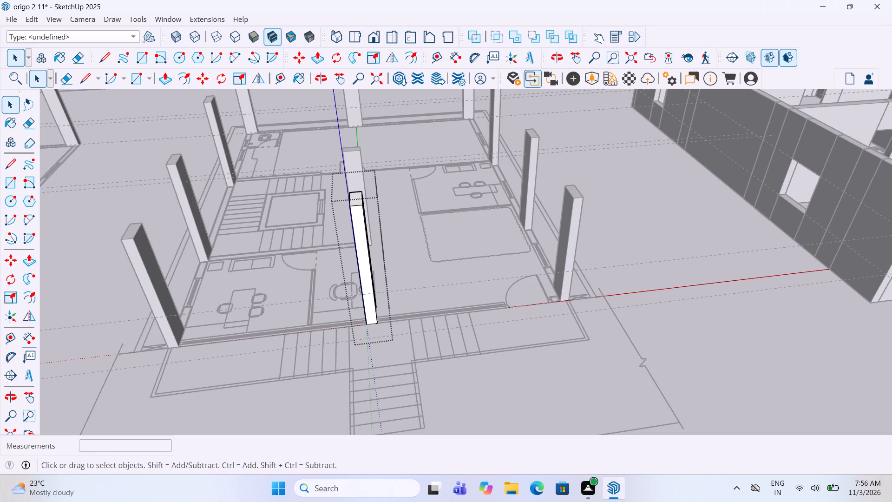
{"action": "left_click", "coordinate": [220, 501]}
{"action": "left_click", "coordinate": [304, 400]}
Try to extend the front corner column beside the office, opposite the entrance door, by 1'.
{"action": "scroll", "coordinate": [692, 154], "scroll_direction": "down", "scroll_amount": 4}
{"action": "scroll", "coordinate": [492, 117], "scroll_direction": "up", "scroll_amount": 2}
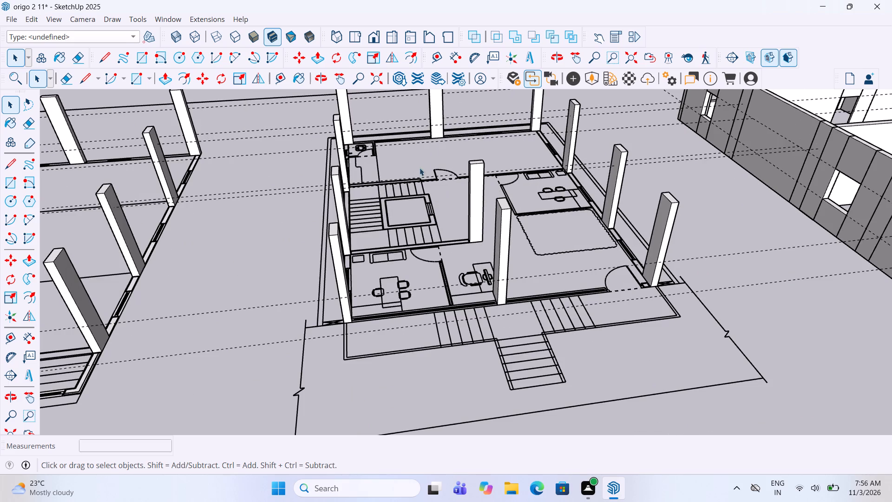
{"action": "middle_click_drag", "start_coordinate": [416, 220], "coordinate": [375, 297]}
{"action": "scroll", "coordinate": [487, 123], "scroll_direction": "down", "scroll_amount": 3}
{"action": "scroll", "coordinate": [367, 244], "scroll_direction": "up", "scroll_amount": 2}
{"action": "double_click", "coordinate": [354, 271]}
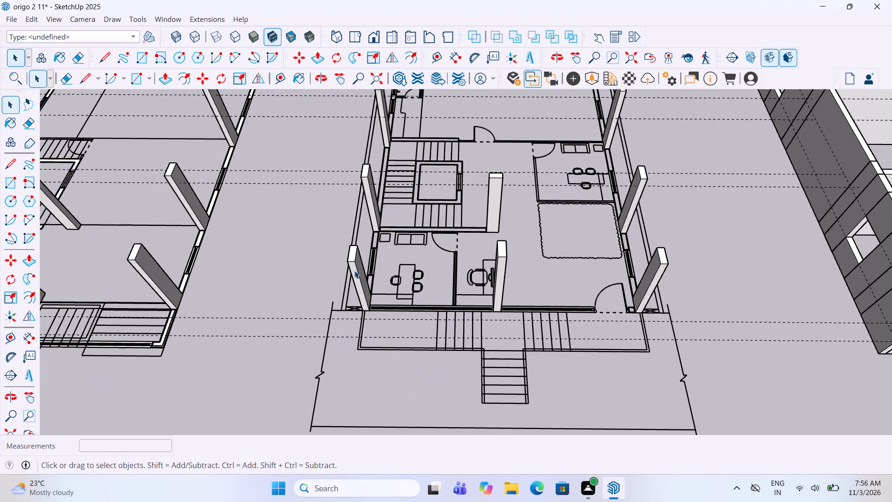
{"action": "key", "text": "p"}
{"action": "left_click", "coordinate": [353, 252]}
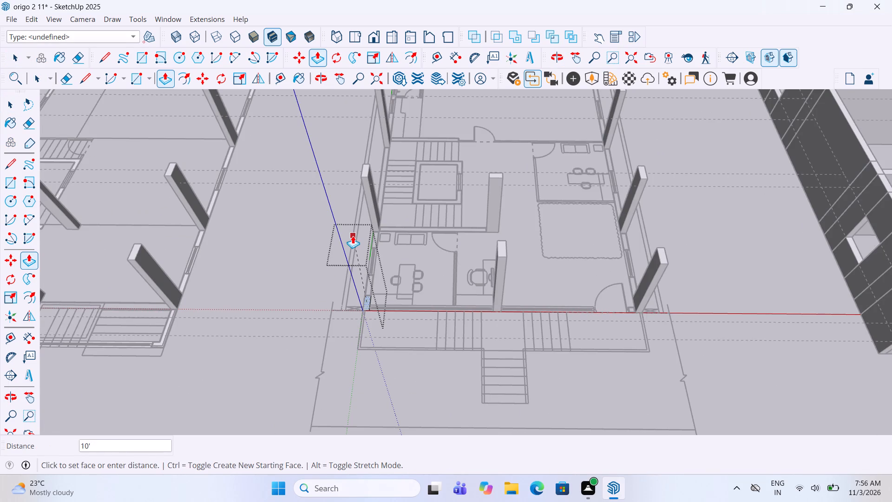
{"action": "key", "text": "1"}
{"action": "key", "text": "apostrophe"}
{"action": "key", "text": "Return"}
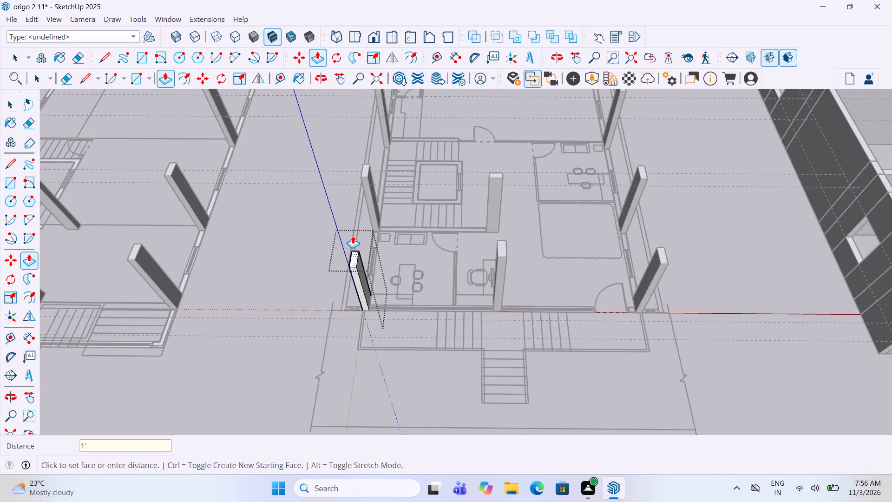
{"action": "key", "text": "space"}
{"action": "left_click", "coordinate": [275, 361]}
Measure the front middle column's height from its base to its top.
{"action": "middle_click_drag", "start_coordinate": [794, 208], "coordinate": [773, 83]}
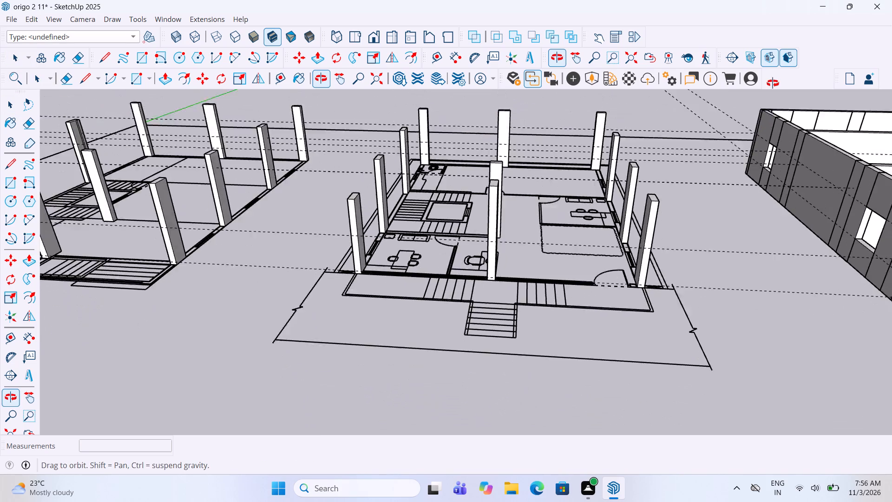
{"action": "middle_click_drag", "start_coordinate": [773, 83], "coordinate": [821, 138]}
{"action": "scroll", "coordinate": [595, 219], "scroll_direction": "up", "scroll_amount": 2}
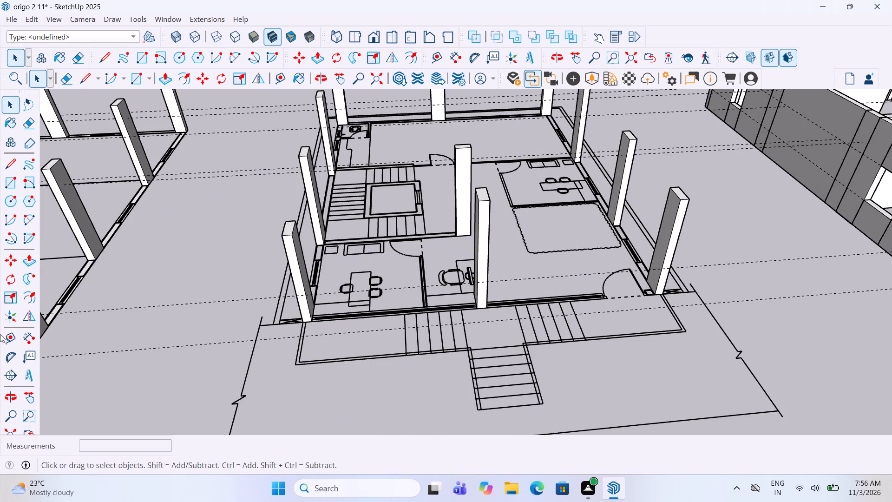
{"action": "left_click", "coordinate": [26, 341]}
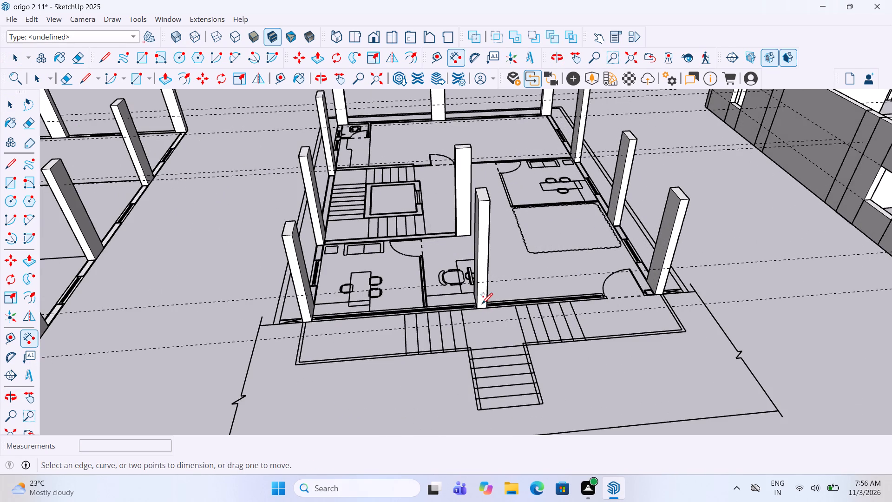
{"action": "left_click", "coordinate": [484, 306]}
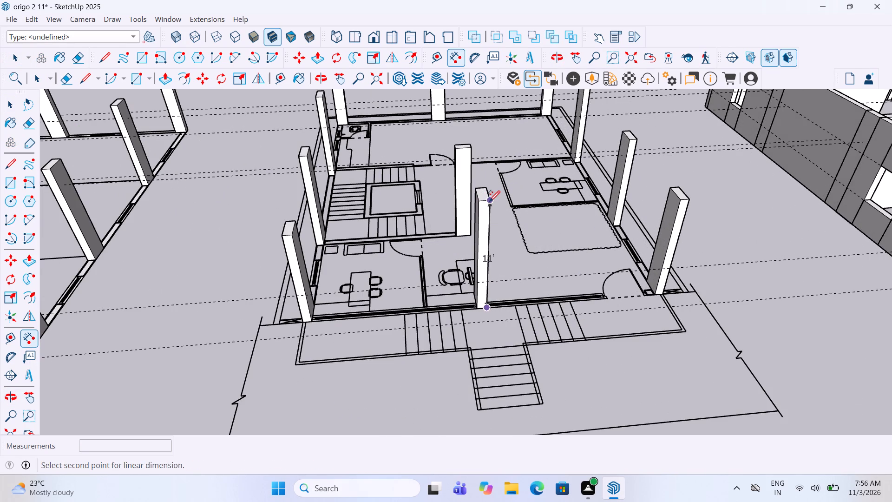
{"action": "key", "text": "space"}
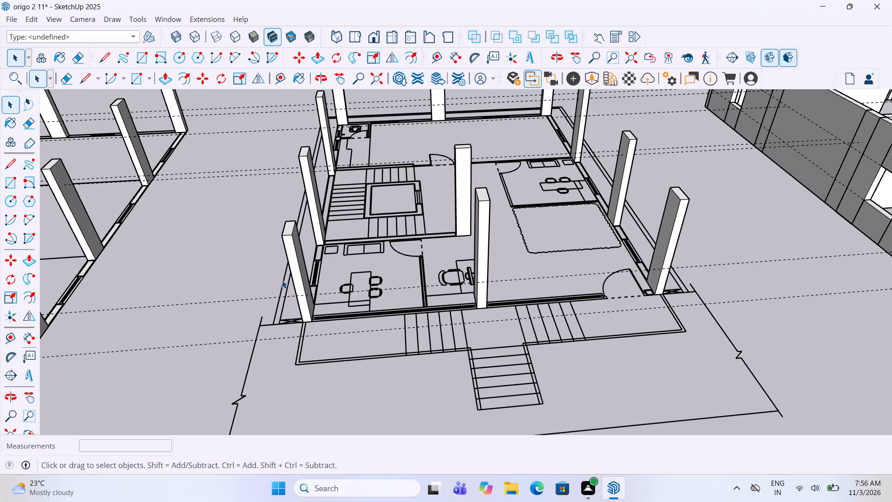
Pull the office-side front corner column's top up 2', level with the front middle column's top.
{"action": "double_click", "coordinate": [296, 280]}
{"action": "key", "text": "p"}
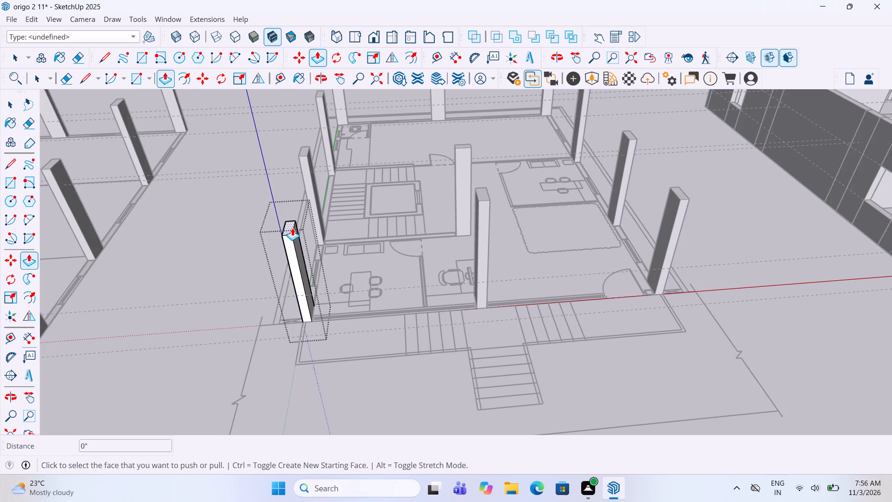
{"action": "left_click", "coordinate": [292, 228]}
{"action": "left_click", "coordinate": [488, 193]}
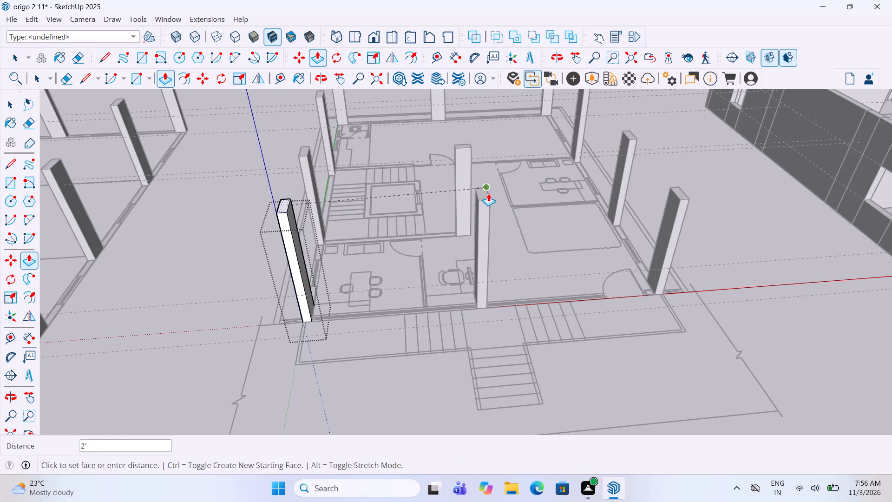
{"action": "key", "text": "space"}
{"action": "left_click", "coordinate": [354, 402]}
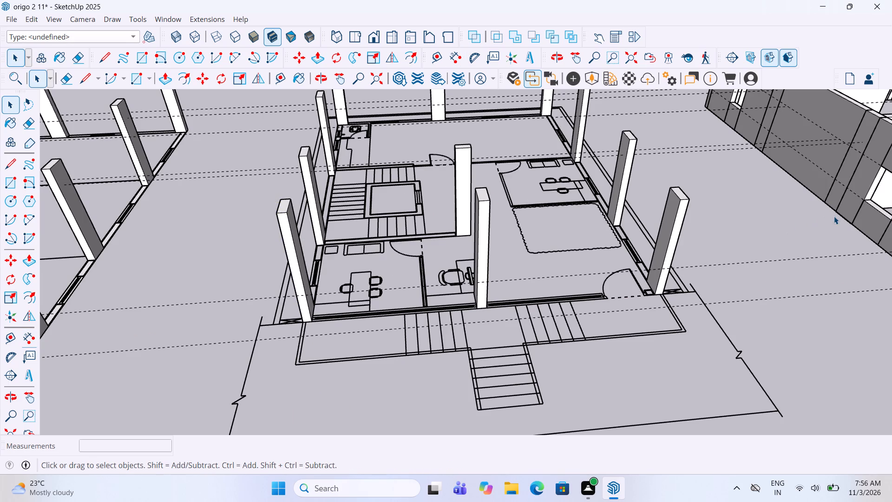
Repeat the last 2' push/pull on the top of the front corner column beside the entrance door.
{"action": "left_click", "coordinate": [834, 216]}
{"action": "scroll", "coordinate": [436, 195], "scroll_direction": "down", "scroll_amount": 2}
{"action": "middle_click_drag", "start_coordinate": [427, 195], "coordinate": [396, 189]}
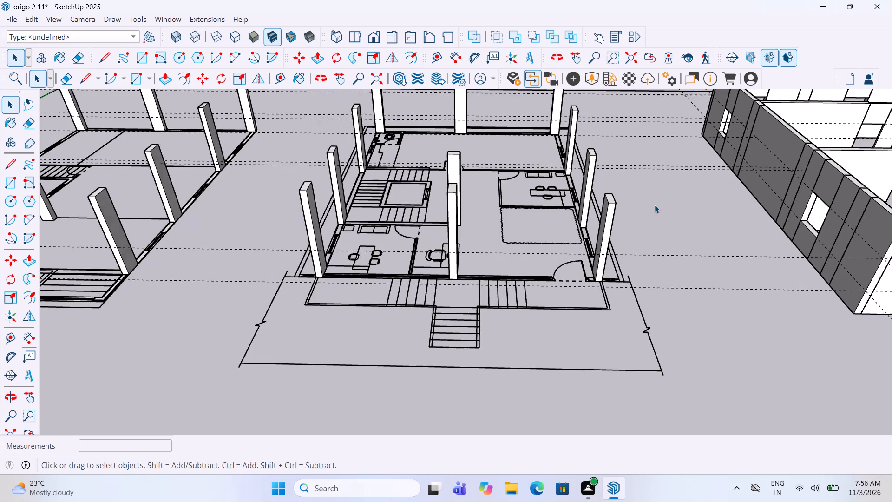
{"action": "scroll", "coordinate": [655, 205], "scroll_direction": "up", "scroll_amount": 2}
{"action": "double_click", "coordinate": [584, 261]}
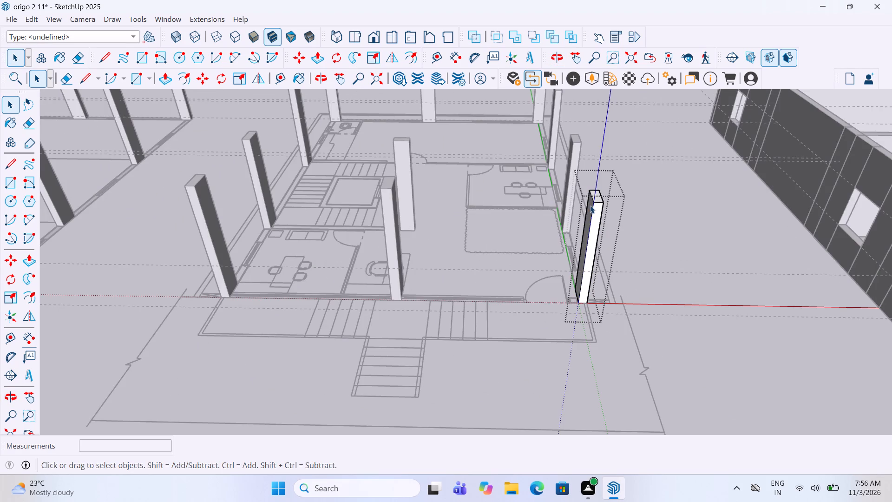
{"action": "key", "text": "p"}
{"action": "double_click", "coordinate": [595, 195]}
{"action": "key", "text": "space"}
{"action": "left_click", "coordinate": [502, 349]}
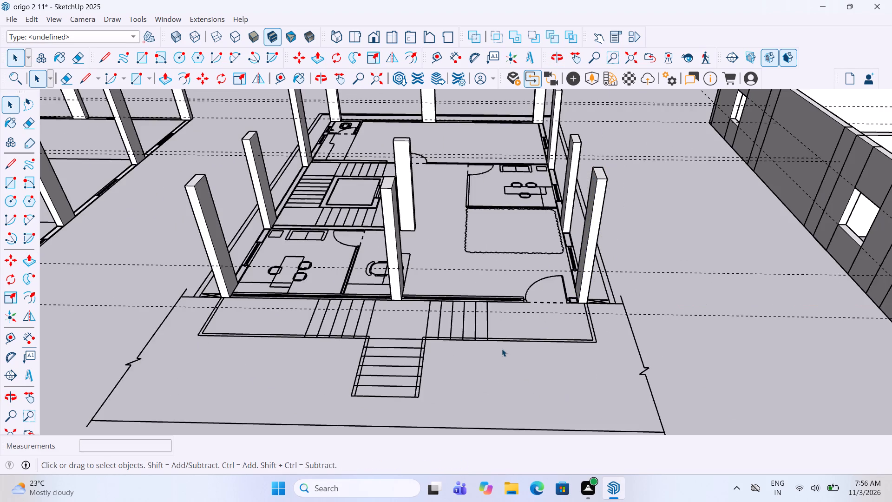
Check the height of the entrance-side front corner column with a dimension from its base.
{"action": "middle_click_drag", "start_coordinate": [502, 342], "coordinate": [504, 302]}
{"action": "scroll", "coordinate": [504, 302], "scroll_direction": "down", "scroll_amount": 3}
{"action": "middle_click_drag", "start_coordinate": [505, 308], "coordinate": [504, 330]}
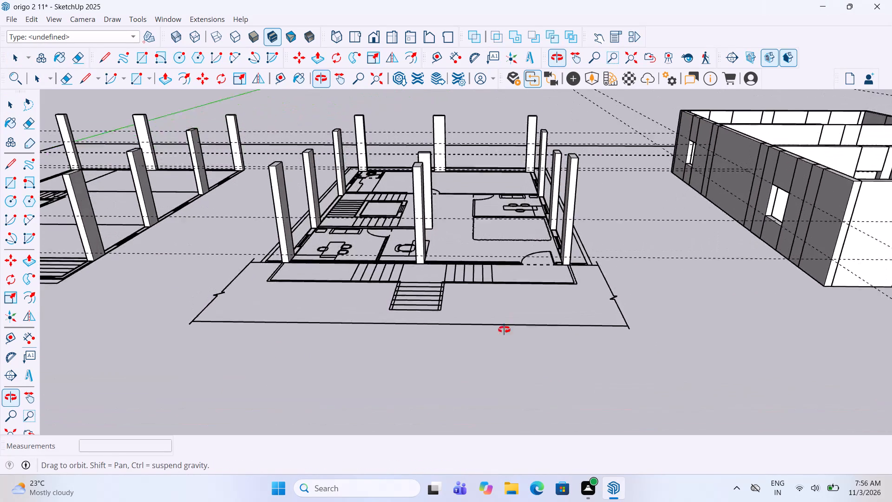
{"action": "middle_click_drag", "start_coordinate": [504, 330], "coordinate": [502, 360]}
{"action": "left_click", "coordinate": [29, 332]}
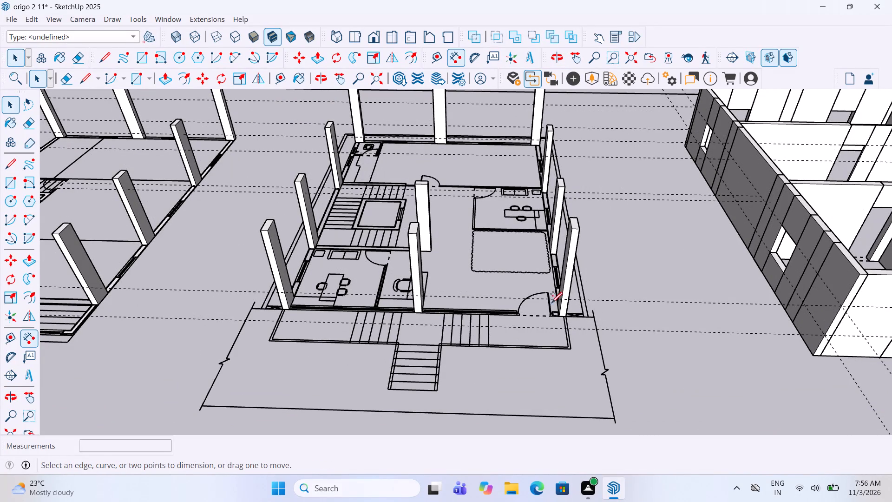
{"action": "left_click", "coordinate": [559, 317]}
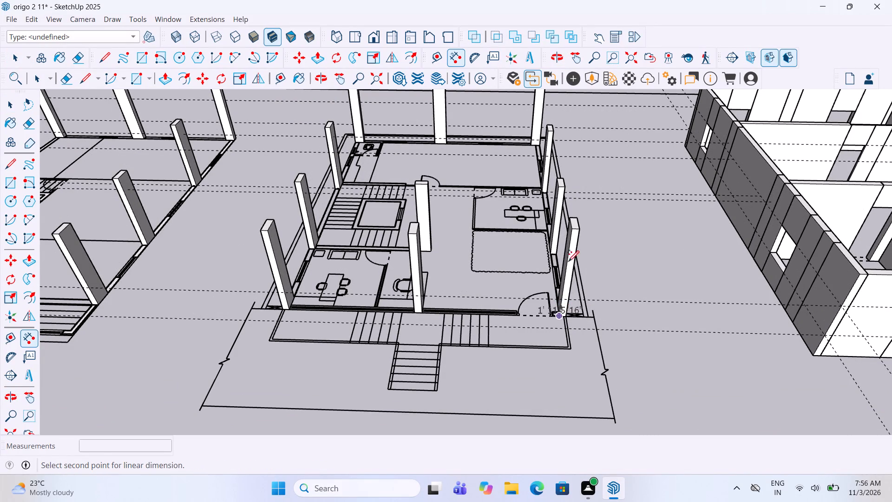
{"action": "key", "text": "space"}
Push the entrance-side front corner column's top down 1', level with the front middle column's top.
{"action": "left_click_drag", "start_coordinate": [577, 253], "coordinate": [577, 246]}
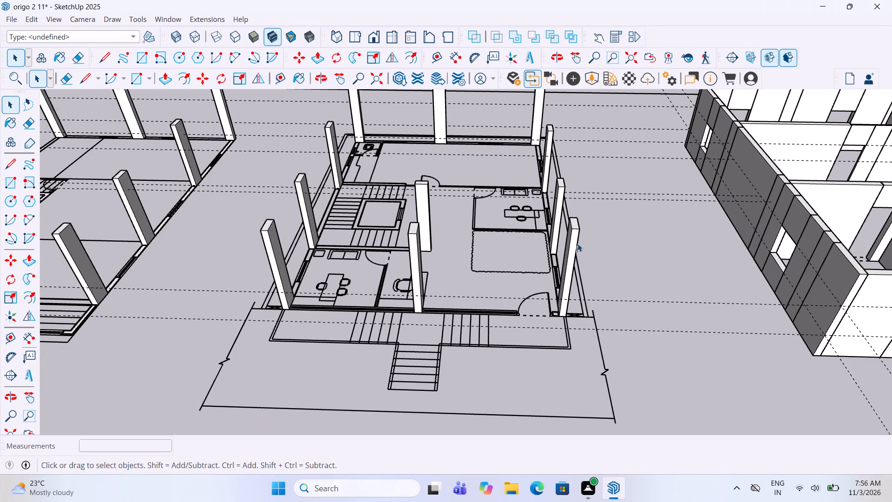
{"action": "left_click", "coordinate": [577, 241]}
{"action": "double_click", "coordinate": [576, 264]}
{"action": "scroll", "coordinate": [576, 247], "scroll_direction": "up", "scroll_amount": 3}
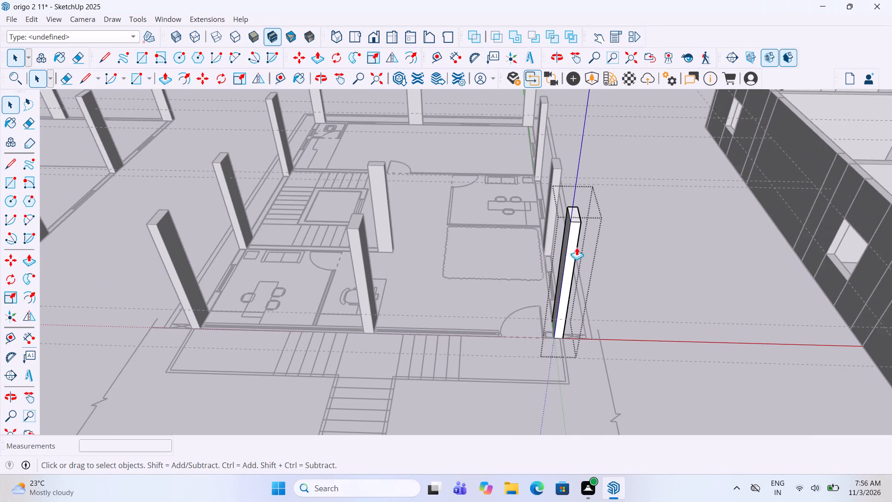
{"action": "key", "text": "p"}
{"action": "left_click", "coordinate": [572, 214]}
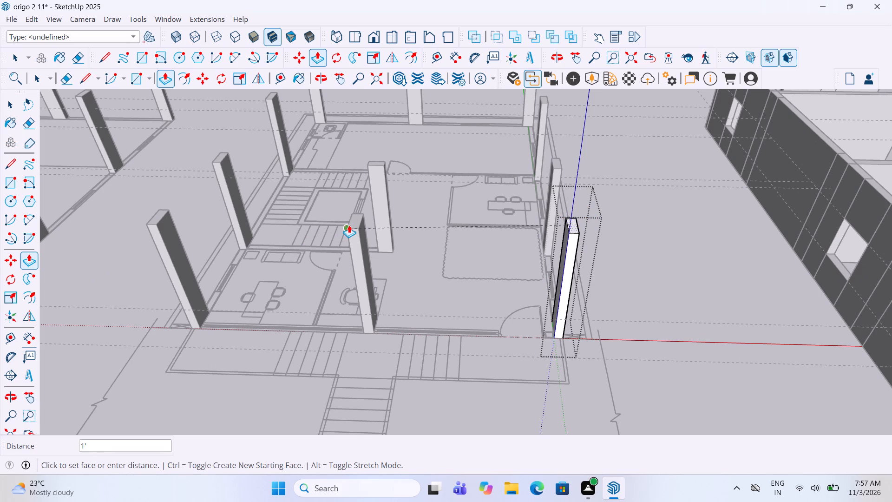
{"action": "left_click", "coordinate": [349, 225]}
{"action": "key", "text": "space"}
{"action": "left_click", "coordinate": [751, 260]}
Raise the side-wall column between the front office and the staircase by 1', level with the front corner column's top.
{"action": "scroll", "coordinate": [683, 306], "scroll_direction": "down", "scroll_amount": 3}
{"action": "middle_click_drag", "start_coordinate": [99, 192], "coordinate": [433, 214]}
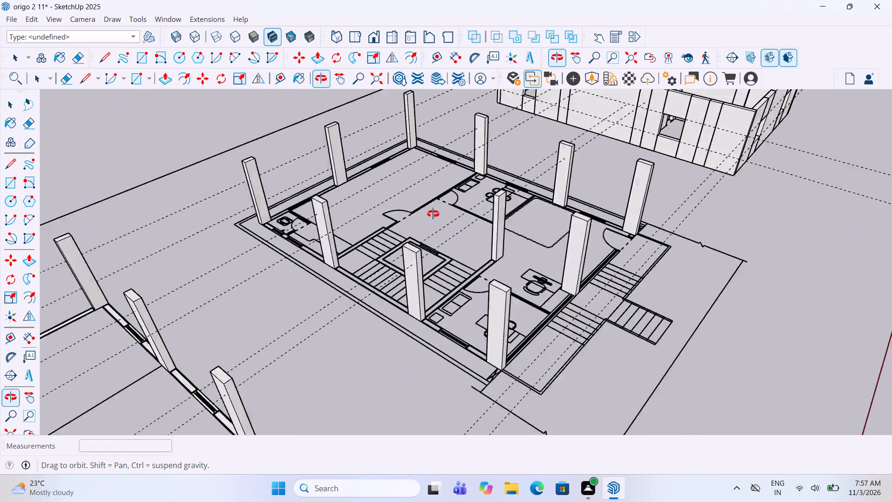
{"action": "middle_click_drag", "start_coordinate": [433, 214], "coordinate": [556, 226]}
{"action": "middle_click_drag", "start_coordinate": [556, 226], "coordinate": [487, 206]}
{"action": "scroll", "coordinate": [538, 267], "scroll_direction": "up", "scroll_amount": 3}
{"action": "double_click", "coordinate": [569, 260]}
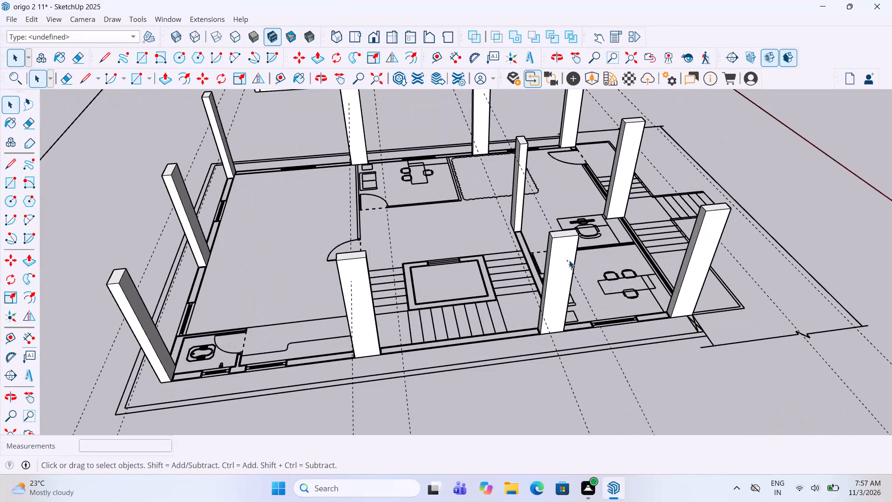
{"action": "double_click", "coordinate": [557, 263]}
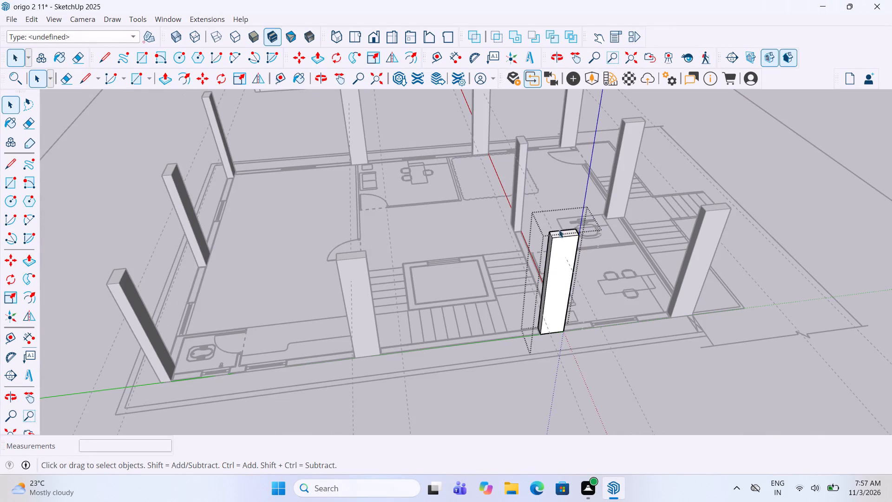
{"action": "key", "text": "p"}
{"action": "left_click", "coordinate": [558, 229]}
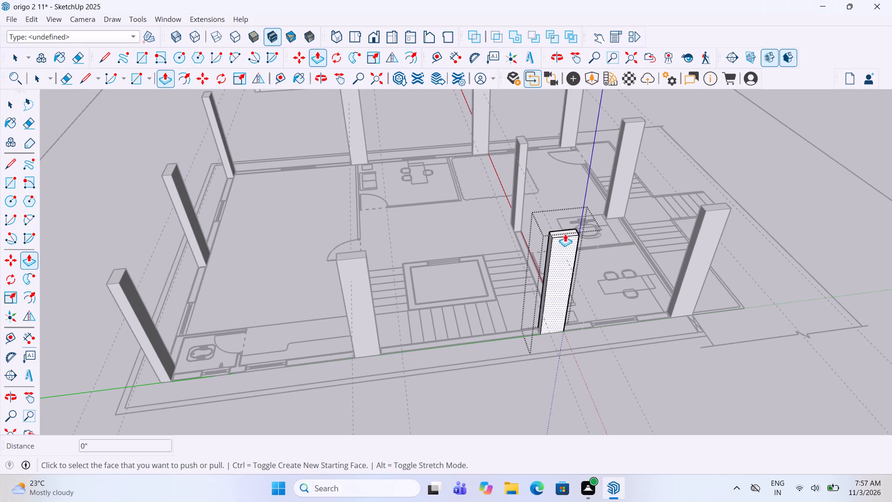
{"action": "left_click", "coordinate": [556, 231]}
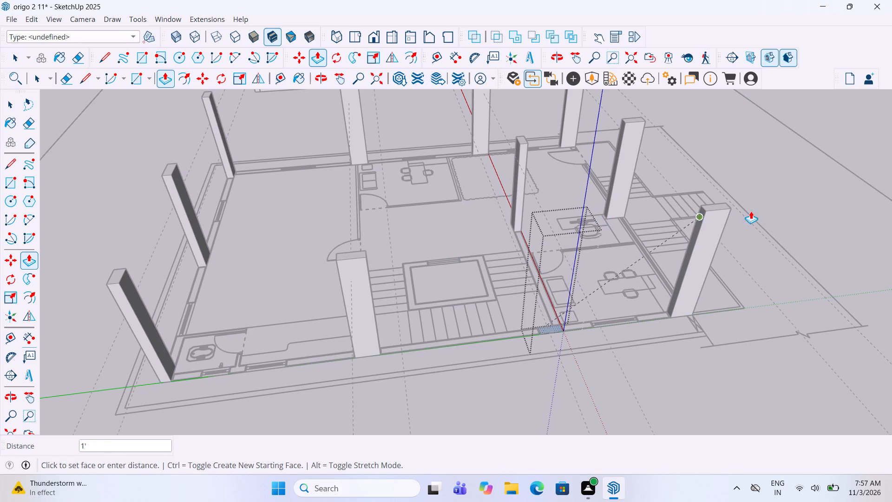
{"action": "left_click", "coordinate": [722, 201]}
{"action": "key", "text": "space"}
{"action": "left_click", "coordinate": [556, 370]}
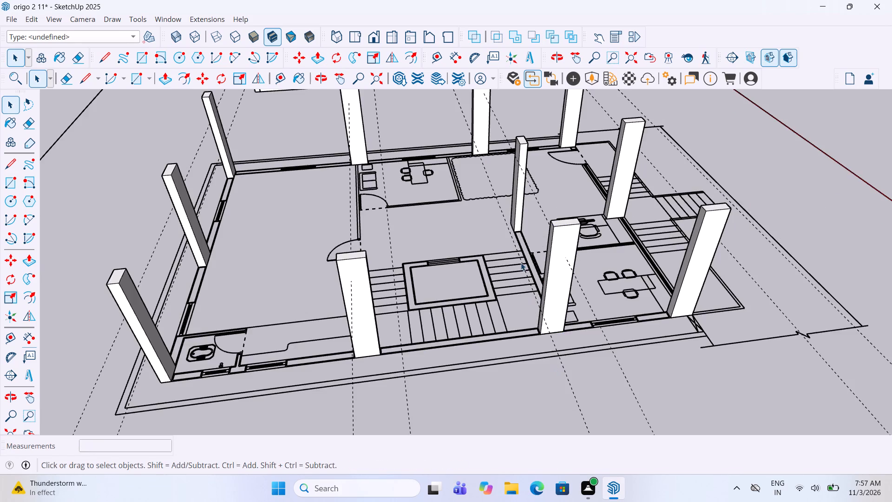
Raise the side-wall column between the staircase and the rear hall level with the column between the front office and staircase.
{"action": "scroll", "coordinate": [521, 263], "scroll_direction": "down", "scroll_amount": 2}
{"action": "scroll", "coordinate": [349, 275], "scroll_direction": "up", "scroll_amount": 2}
{"action": "double_click", "coordinate": [392, 282]}
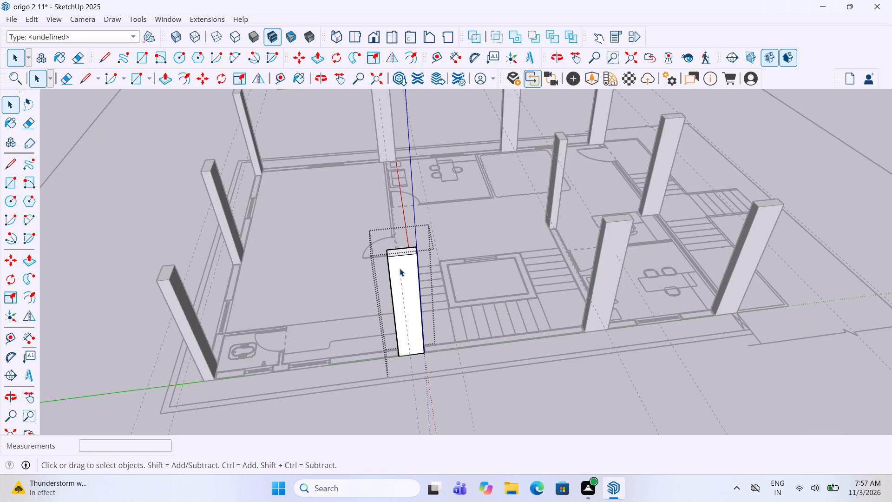
{"action": "key", "text": "p"}
{"action": "left_click", "coordinate": [400, 248]}
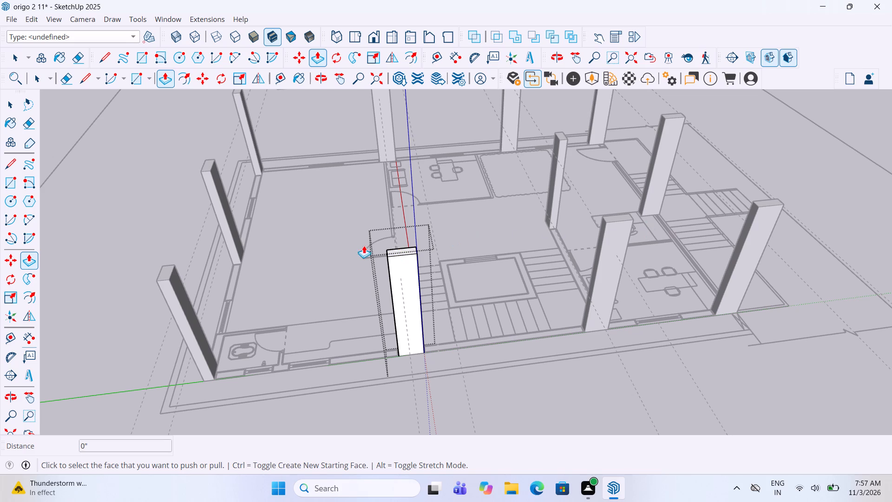
{"action": "left_click", "coordinate": [401, 249]}
{"action": "left_click", "coordinate": [403, 250]}
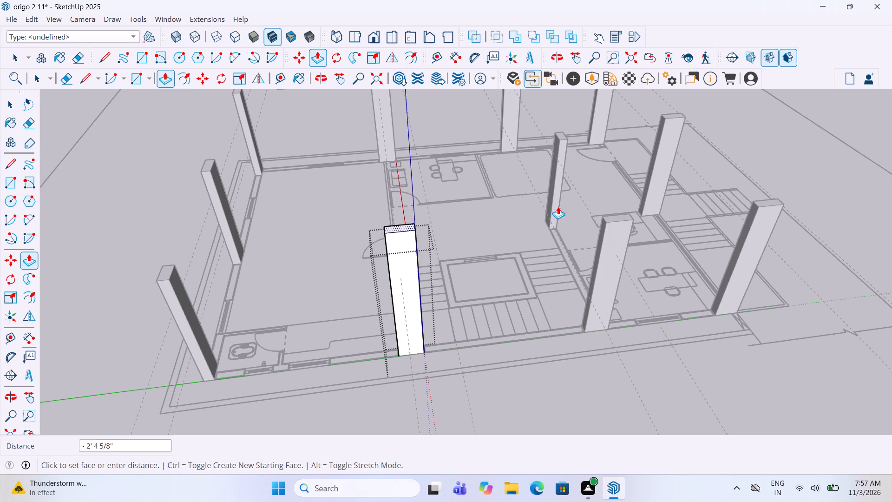
{"action": "left_click", "coordinate": [617, 218]}
{"action": "key", "text": "space"}
{"action": "left_click", "coordinate": [562, 381]}
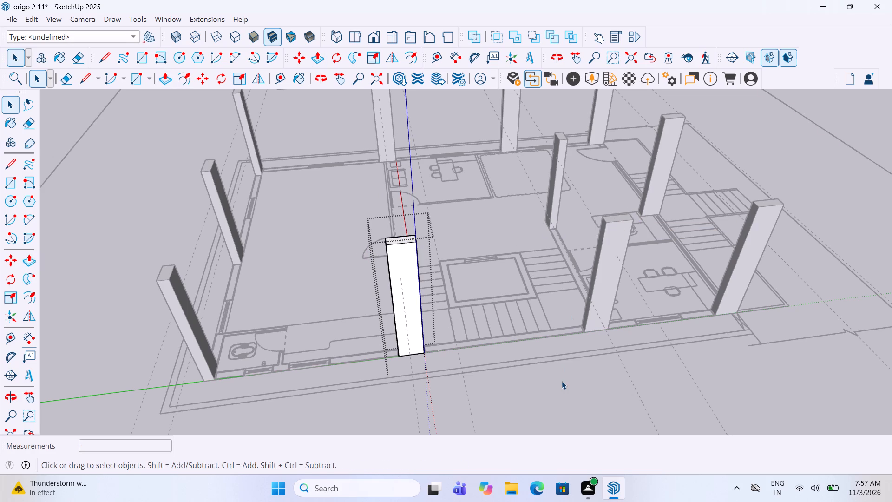
Raise the rear corner column beside the toilet by 1', level with the side-wall column by the staircase.
{"action": "scroll", "coordinate": [581, 314], "scroll_direction": "down", "scroll_amount": 2}
{"action": "scroll", "coordinate": [218, 313], "scroll_direction": "up", "scroll_amount": 1}
{"action": "double_click", "coordinate": [270, 305]}
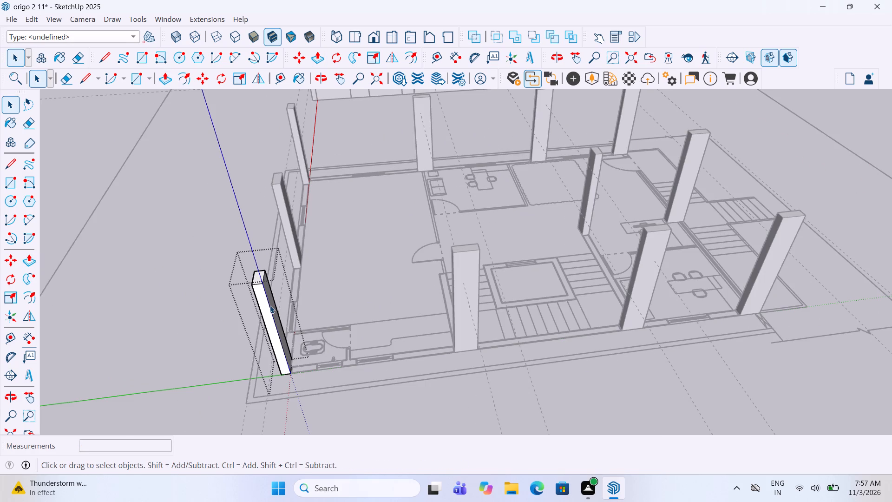
{"action": "key", "text": "p"}
{"action": "left_click", "coordinate": [254, 274]}
{"action": "left_click", "coordinate": [257, 277]}
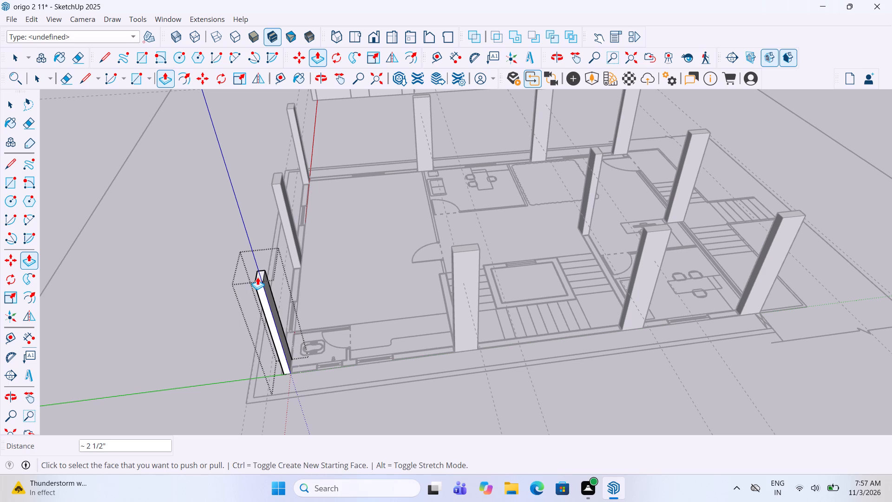
{"action": "key", "text": "ctrl+z"}
{"action": "left_click", "coordinate": [257, 275]}
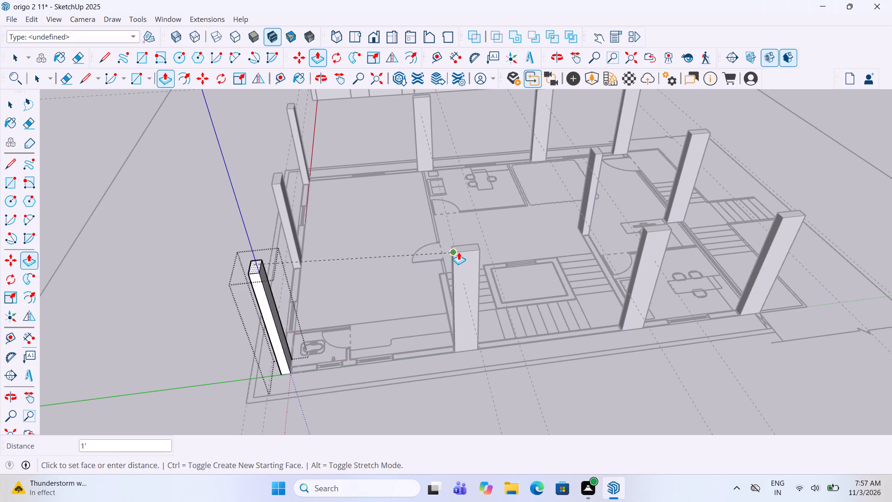
{"action": "left_click", "coordinate": [469, 249]}
{"action": "key", "text": "space"}
{"action": "left_click", "coordinate": [330, 396]}
Raise the rear wall's middle column by 1', level with the top of the corner column beside the toilet.
{"action": "scroll", "coordinate": [334, 385], "scroll_direction": "down", "scroll_amount": 2}
{"action": "middle_click_drag", "start_coordinate": [145, 301], "coordinate": [500, 317]}
{"action": "scroll", "coordinate": [642, 255], "scroll_direction": "up", "scroll_amount": 3}
{"action": "left_click", "coordinate": [629, 269]}
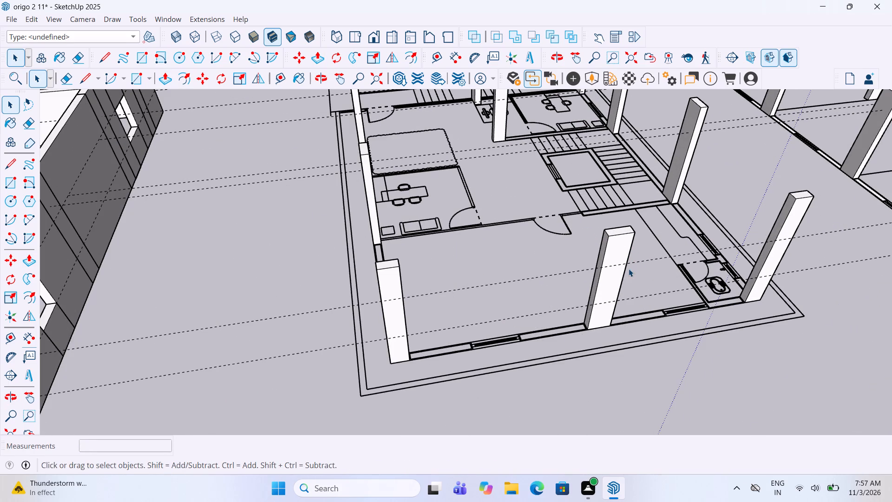
{"action": "double_click", "coordinate": [615, 272]}
{"action": "key", "text": "p"}
{"action": "left_click", "coordinate": [615, 233]}
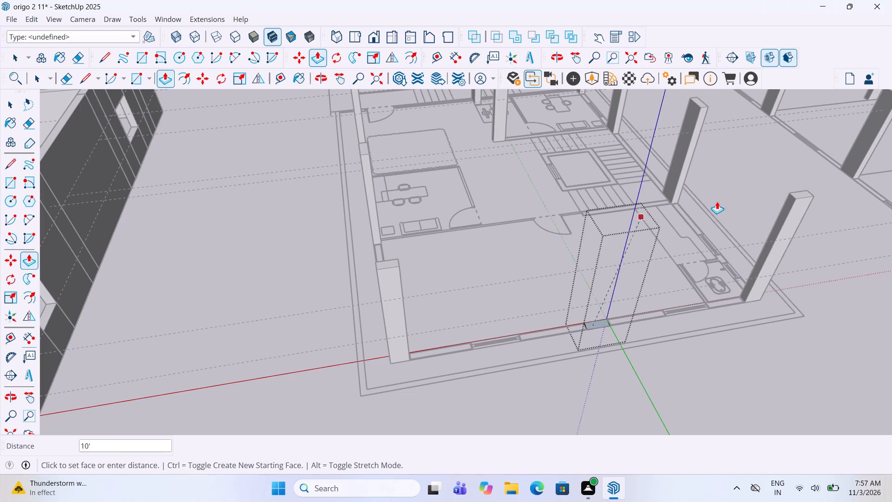
{"action": "left_click", "coordinate": [812, 193]}
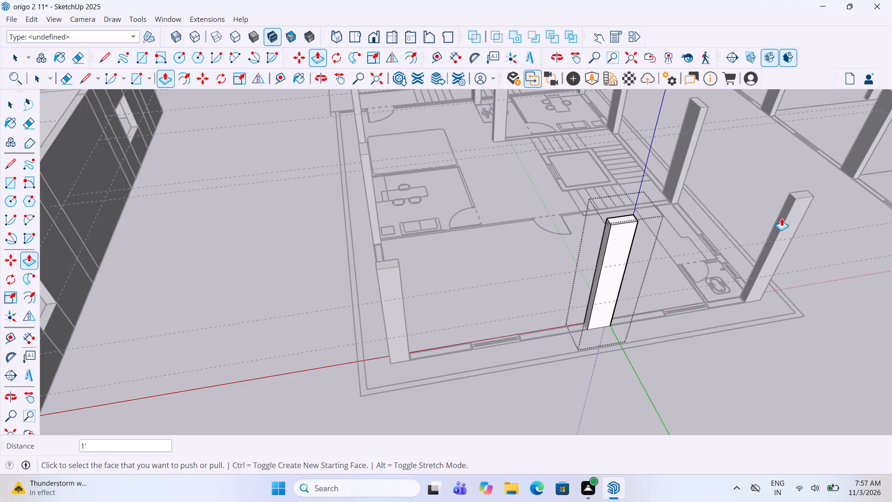
{"action": "key", "text": "space"}
{"action": "left_click", "coordinate": [720, 256]}
Raise the rear corner column opposite the toilet level with the rear middle column's top.
{"action": "double_click", "coordinate": [402, 313]}
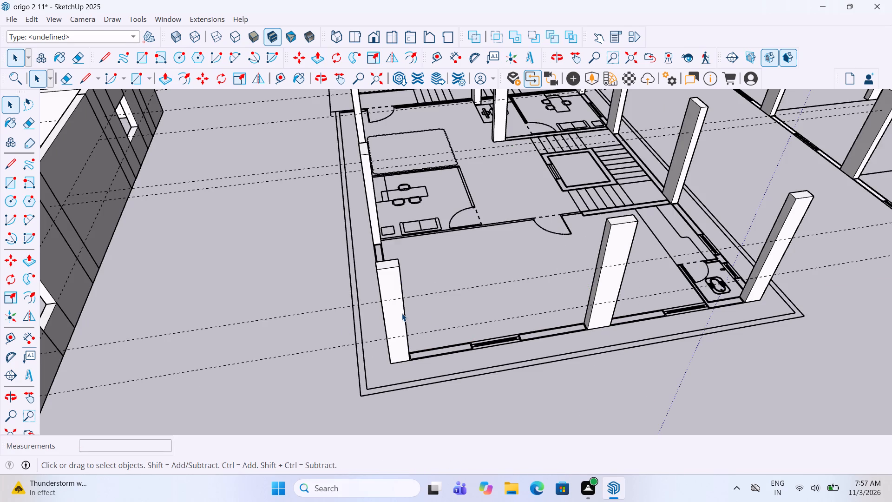
{"action": "double_click", "coordinate": [401, 311]}
{"action": "key", "text": "p"}
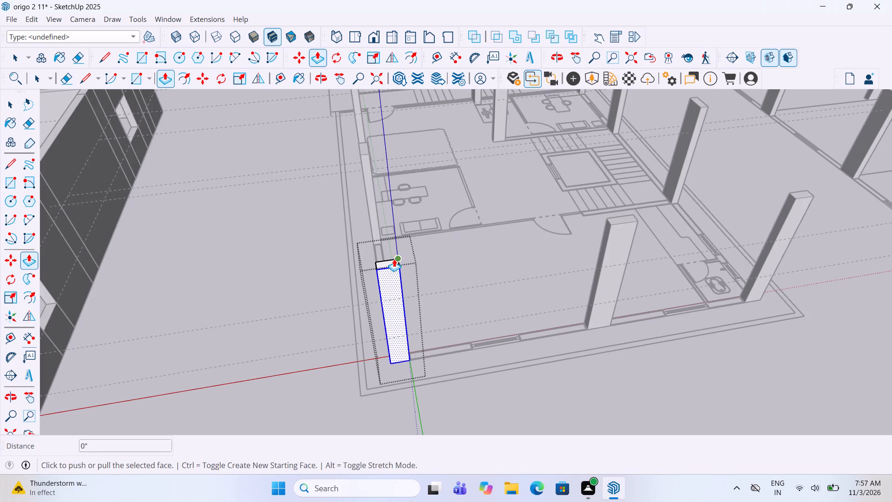
{"action": "key", "text": "space"}
{"action": "left_click", "coordinate": [394, 259]}
{"action": "key", "text": "p"}
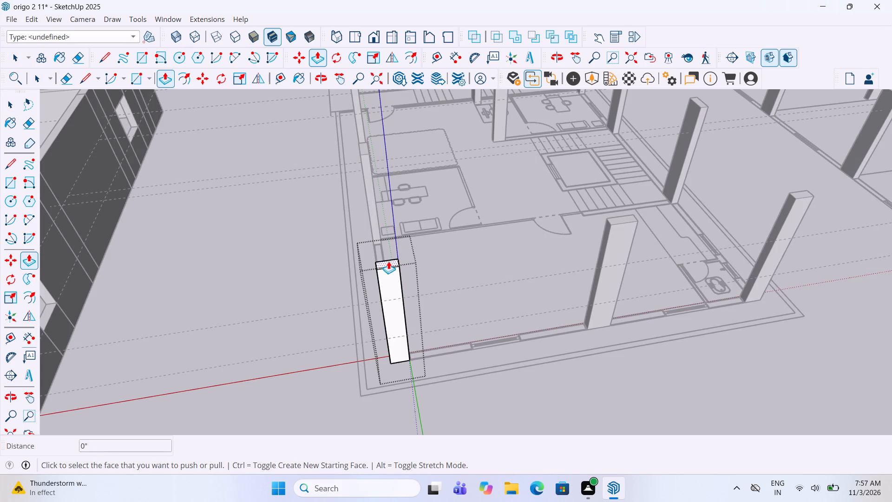
{"action": "left_click", "coordinate": [388, 261]}
{"action": "left_click", "coordinate": [633, 220]}
{"action": "key", "text": "space"}
{"action": "left_click", "coordinate": [490, 304]}
Raise the side-wall column between the rear hall and the adjoining office level with the rear corner column's top.
{"action": "scroll", "coordinate": [488, 310], "scroll_direction": "down", "scroll_amount": 2}
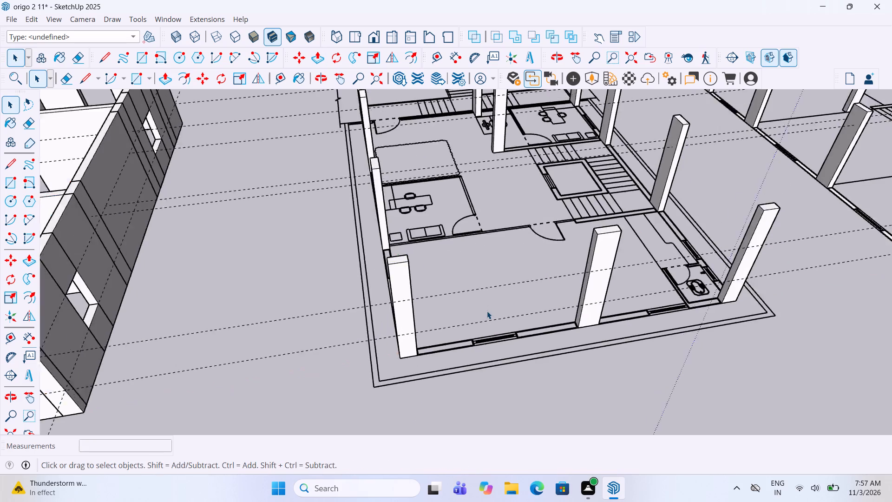
{"action": "scroll", "coordinate": [487, 311], "scroll_direction": "down", "scroll_amount": 2}
{"action": "middle_click_drag", "start_coordinate": [18, 170], "coordinate": [511, 240]}
{"action": "scroll", "coordinate": [511, 240], "scroll_direction": "down", "scroll_amount": 4}
{"action": "middle_click_drag", "start_coordinate": [245, 238], "coordinate": [535, 257]}
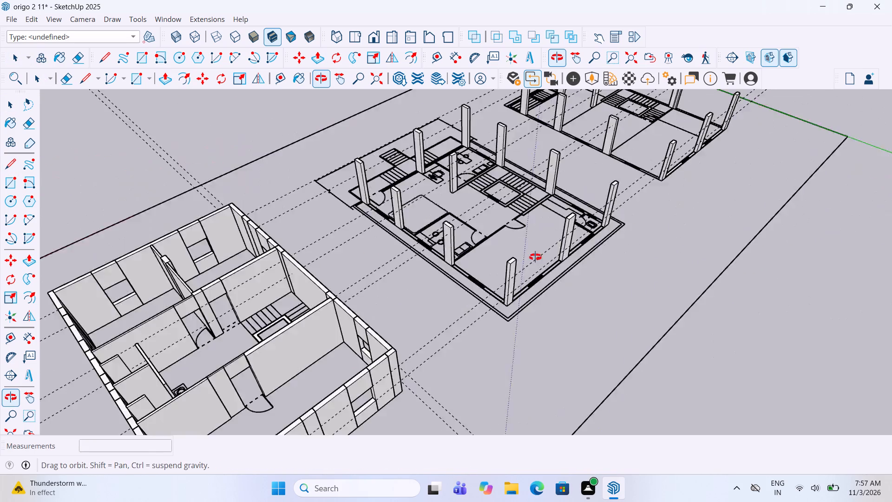
{"action": "middle_click_drag", "start_coordinate": [535, 257], "coordinate": [525, 242]}
{"action": "scroll", "coordinate": [443, 222], "scroll_direction": "up", "scroll_amount": 3}
{"action": "scroll", "coordinate": [487, 223], "scroll_direction": "up", "scroll_amount": 3}
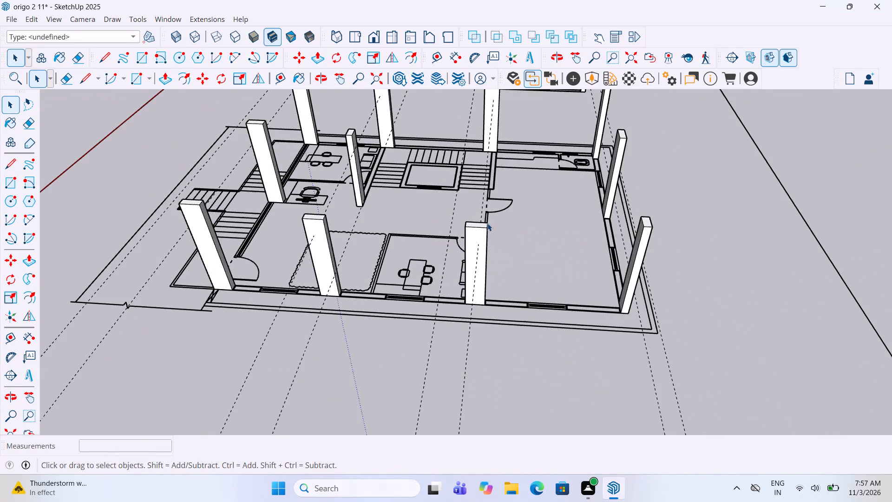
{"action": "double_click", "coordinate": [485, 239]}
{"action": "key", "text": "p"}
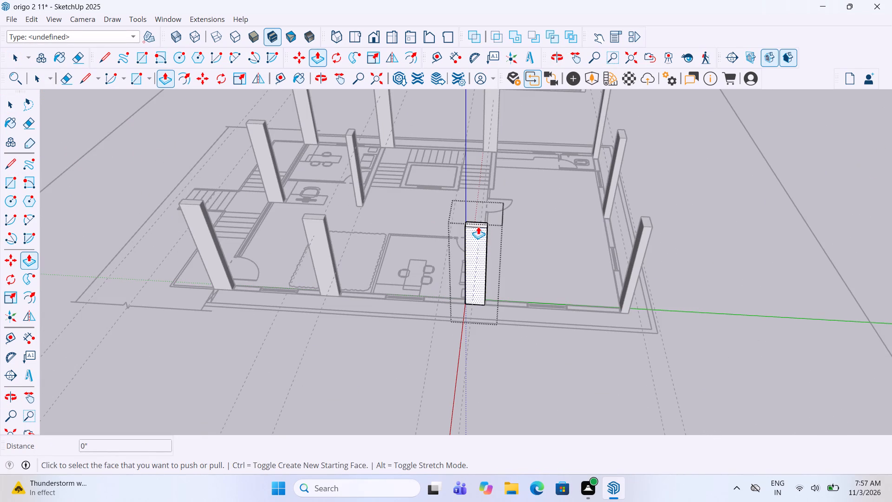
{"action": "left_click", "coordinate": [478, 225]}
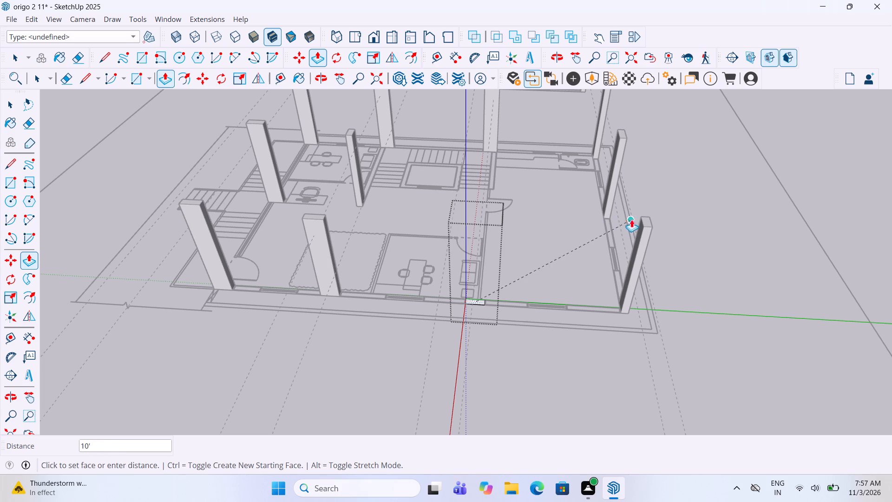
{"action": "left_click", "coordinate": [641, 221]}
{"action": "key", "text": "space"}
{"action": "left_click", "coordinate": [580, 287]}
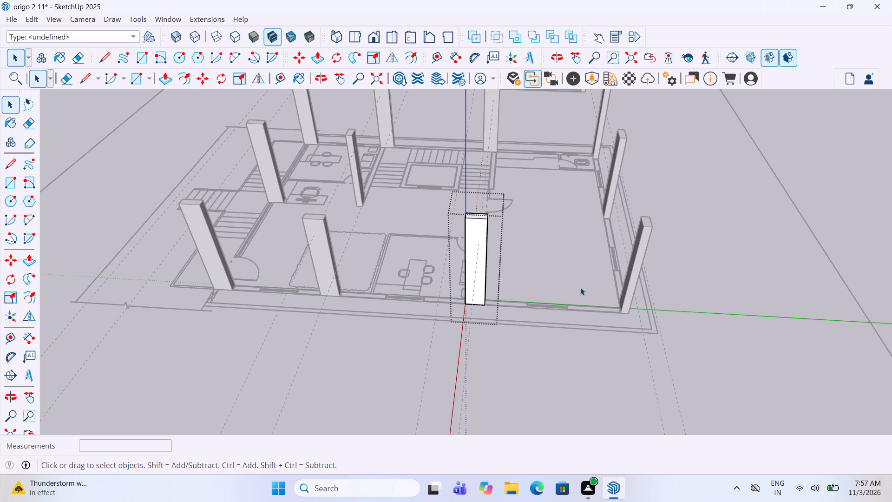
Raise the side-wall column between the entrance door and the office level with the column just raised on that wall.
{"action": "scroll", "coordinate": [606, 267], "scroll_direction": "down", "scroll_amount": 3}
{"action": "scroll", "coordinate": [500, 263], "scroll_direction": "up", "scroll_amount": 3}
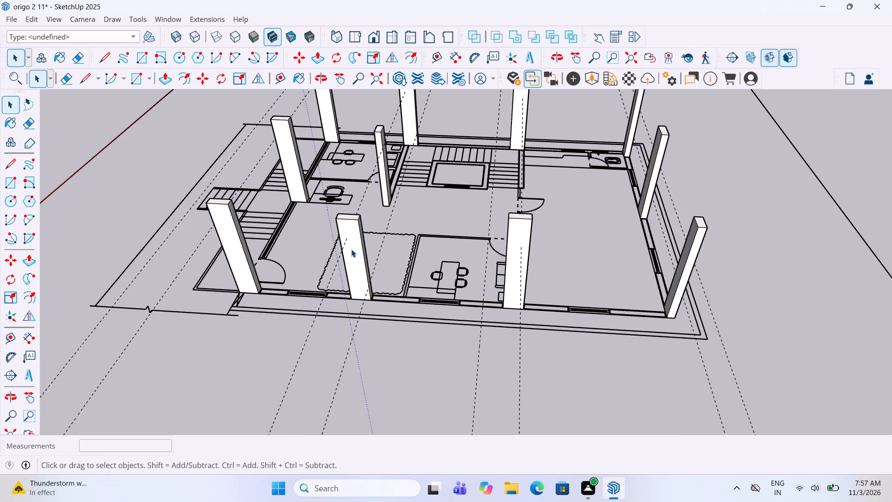
{"action": "triple_click", "coordinate": [351, 249]}
{"action": "key", "text": "p"}
{"action": "left_click", "coordinate": [352, 218]}
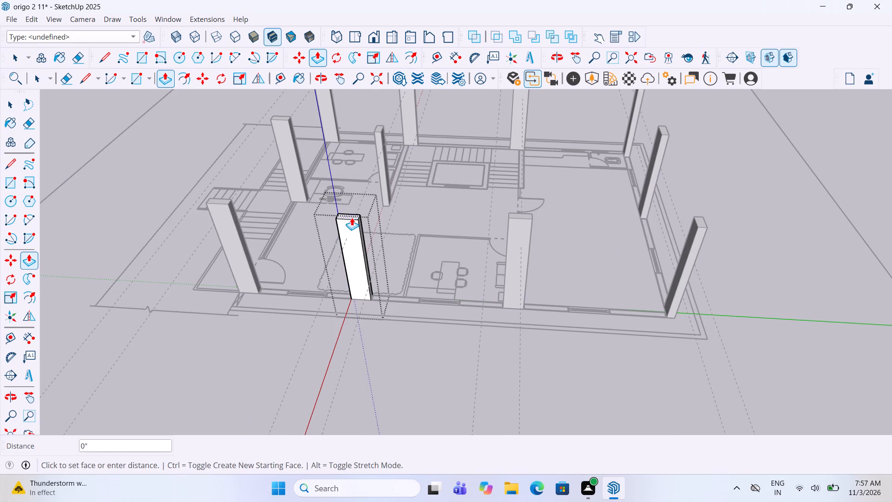
{"action": "left_click", "coordinate": [511, 213]}
{"action": "key", "text": "space"}
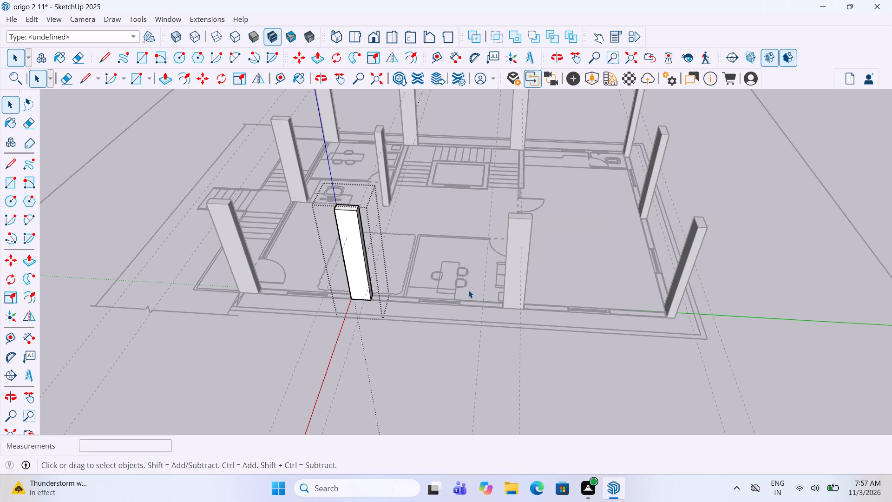
{"action": "left_click", "coordinate": [467, 310]}
Raise the slim interior column near the staircase and front office door level with the front middle column's top.
{"action": "scroll", "coordinate": [466, 310], "scroll_direction": "down", "scroll_amount": 4}
{"action": "middle_click_drag", "start_coordinate": [433, 238], "coordinate": [445, 246]}
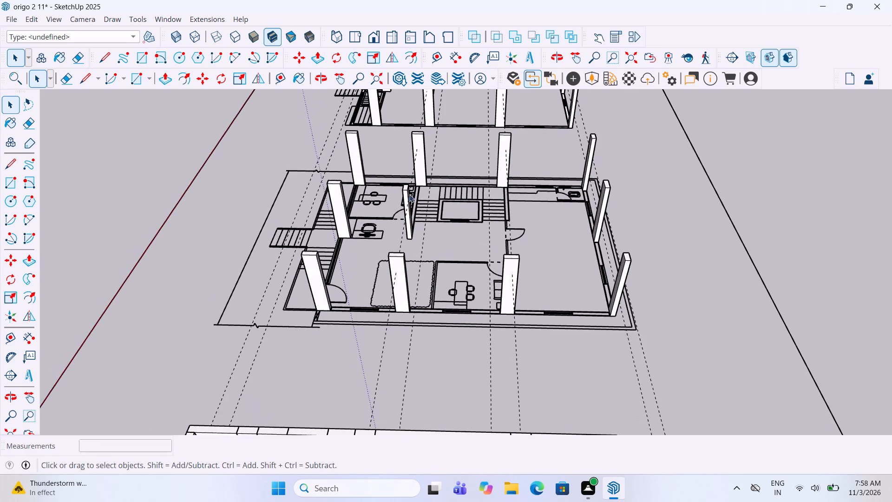
{"action": "scroll", "coordinate": [405, 177], "scroll_direction": "up", "scroll_amount": 9}
{"action": "double_click", "coordinate": [407, 212]}
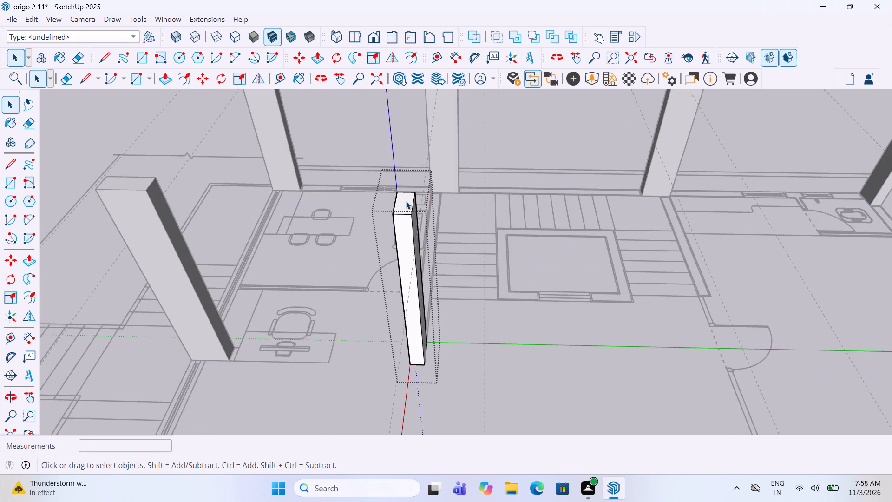
{"action": "key", "text": "p"}
{"action": "left_click", "coordinate": [398, 204]}
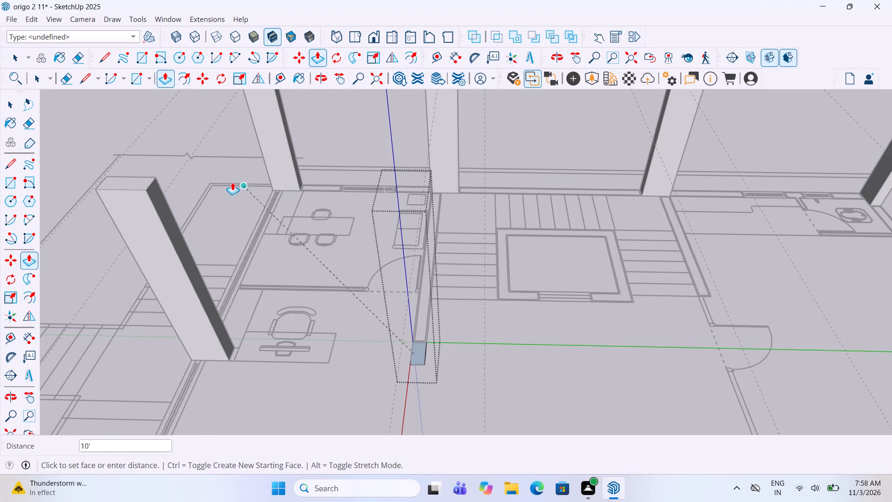
{"action": "left_click", "coordinate": [153, 183]}
{"action": "key", "text": "space"}
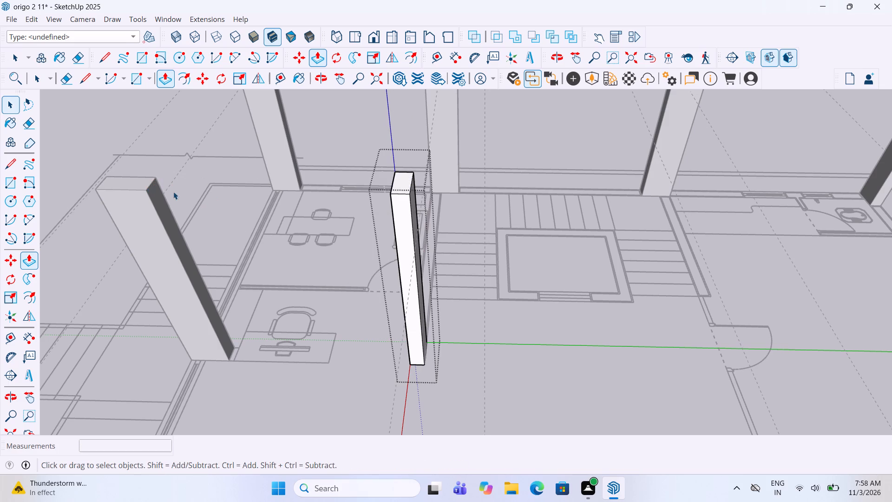
{"action": "left_click", "coordinate": [247, 243]}
Examine the raised columns around the furnished plan and compare them with the neighbouring column-only plan.
{"action": "scroll", "coordinate": [247, 243], "scroll_direction": "down", "scroll_amount": 8}
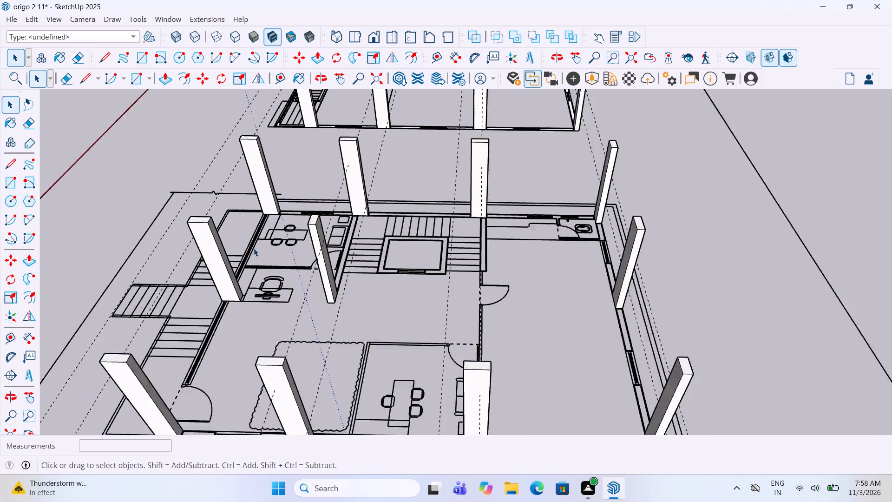
{"action": "scroll", "coordinate": [254, 248], "scroll_direction": "down", "scroll_amount": 3}
{"action": "scroll", "coordinate": [340, 249], "scroll_direction": "up", "scroll_amount": 2}
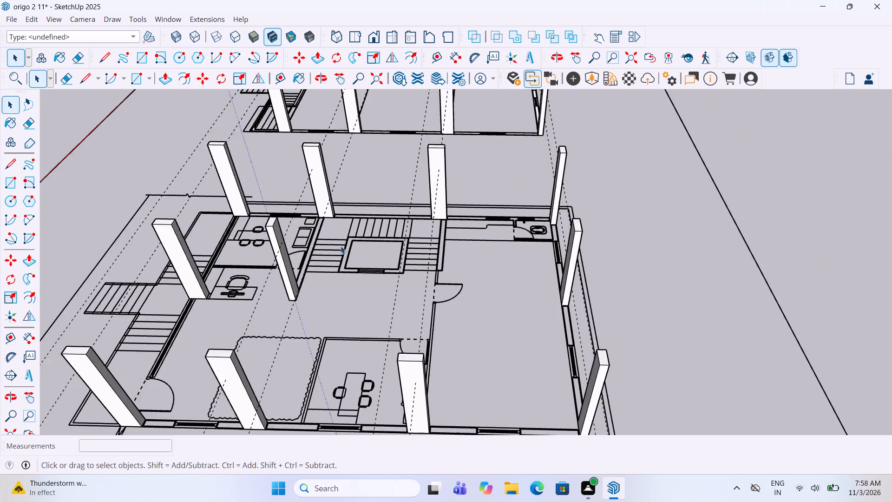
{"action": "scroll", "coordinate": [341, 246], "scroll_direction": "up", "scroll_amount": 3}
{"action": "middle_click_drag", "start_coordinate": [321, 250], "coordinate": [531, 257]}
{"action": "scroll", "coordinate": [515, 238], "scroll_direction": "down", "scroll_amount": 4}
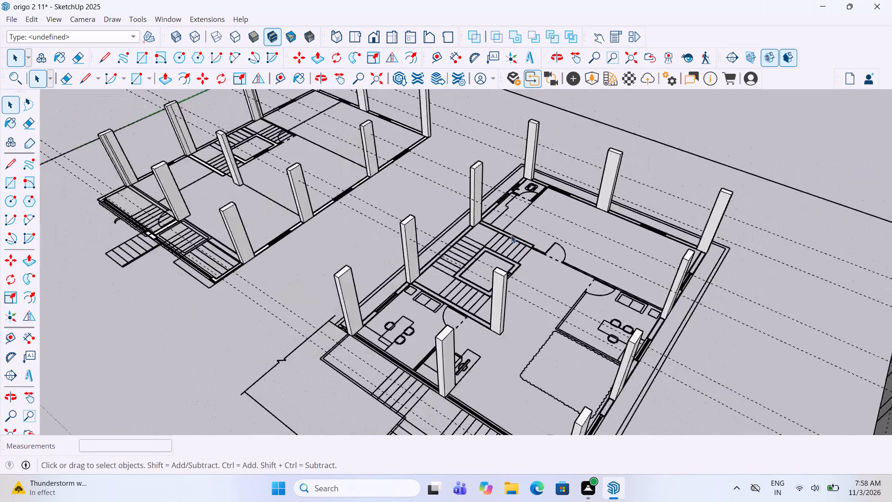
{"action": "middle_click_drag", "start_coordinate": [479, 215], "coordinate": [563, 239]}
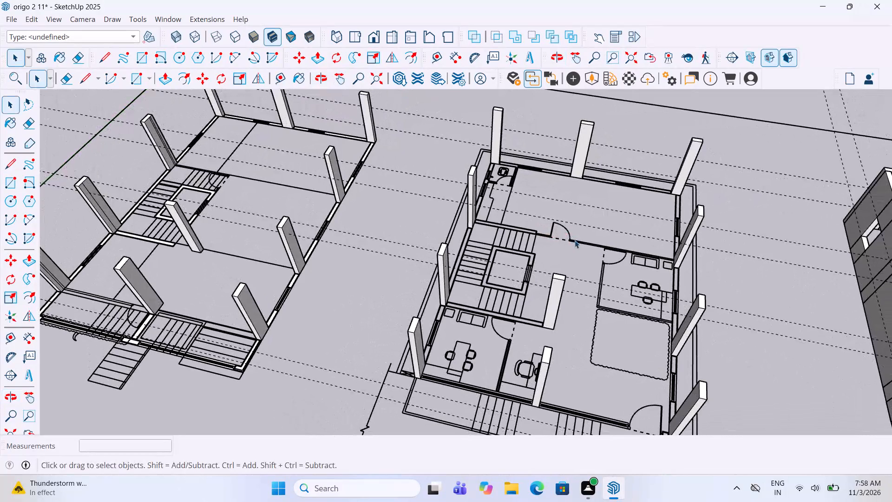
{"action": "scroll", "coordinate": [485, 264], "scroll_direction": "down", "scroll_amount": 4}
{"action": "middle_click_drag", "start_coordinate": [485, 264], "coordinate": [503, 264]}
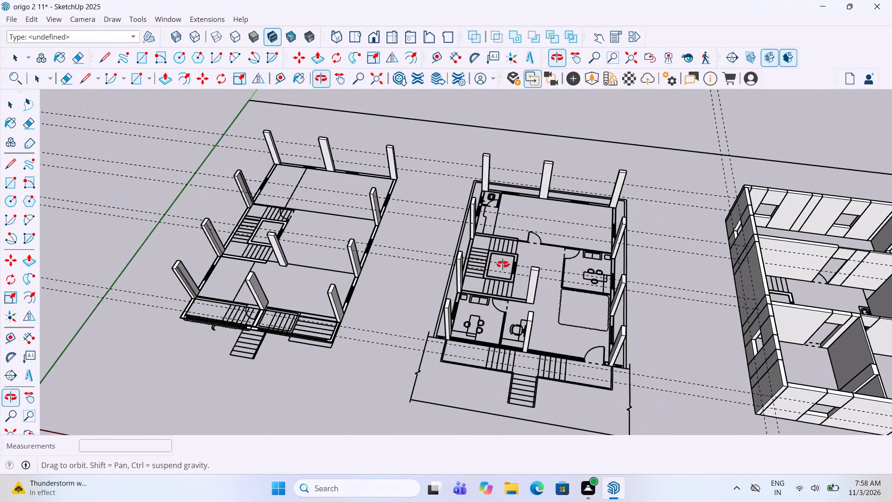
{"action": "middle_click_drag", "start_coordinate": [503, 264], "coordinate": [505, 264]}
{"action": "scroll", "coordinate": [515, 254], "scroll_direction": "down", "scroll_amount": 9}
Measure the height of the column-only plan's front corner column on the side facing the furnished plan.
{"action": "scroll", "coordinate": [437, 274], "scroll_direction": "up", "scroll_amount": 7}
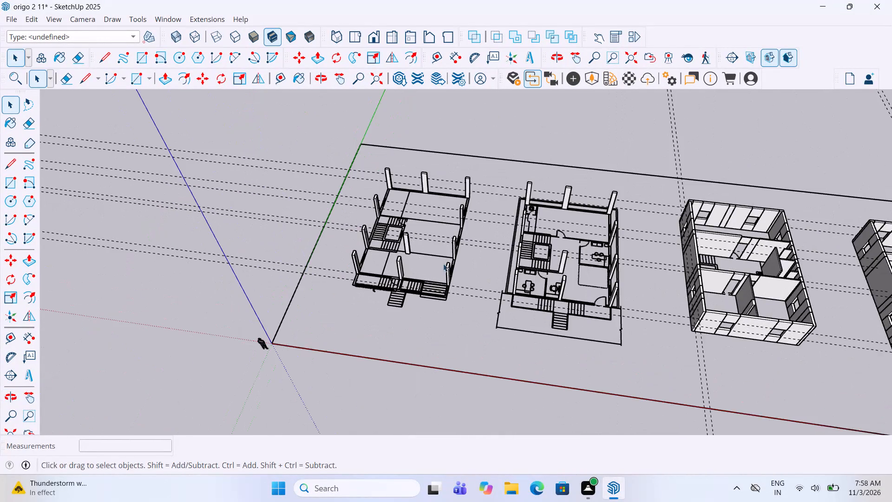
{"action": "scroll", "coordinate": [443, 264], "scroll_direction": "up", "scroll_amount": 6}
{"action": "middle_click_drag", "start_coordinate": [450, 279], "coordinate": [459, 240]}
{"action": "scroll", "coordinate": [450, 279], "scroll_direction": "up", "scroll_amount": 6}
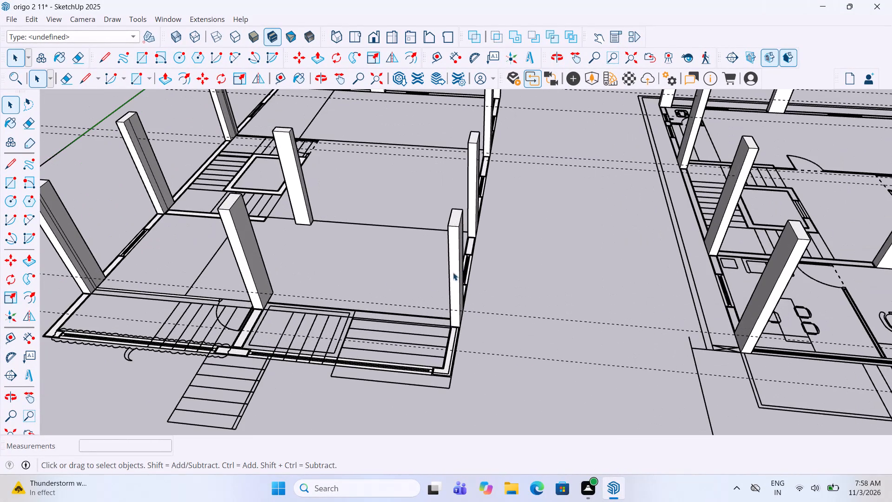
{"action": "left_click", "coordinate": [35, 330]}
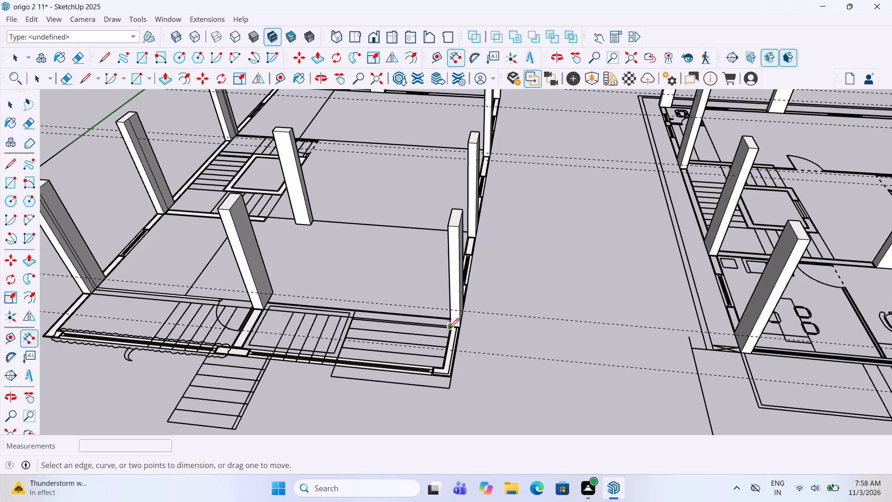
{"action": "left_click", "coordinate": [449, 330]}
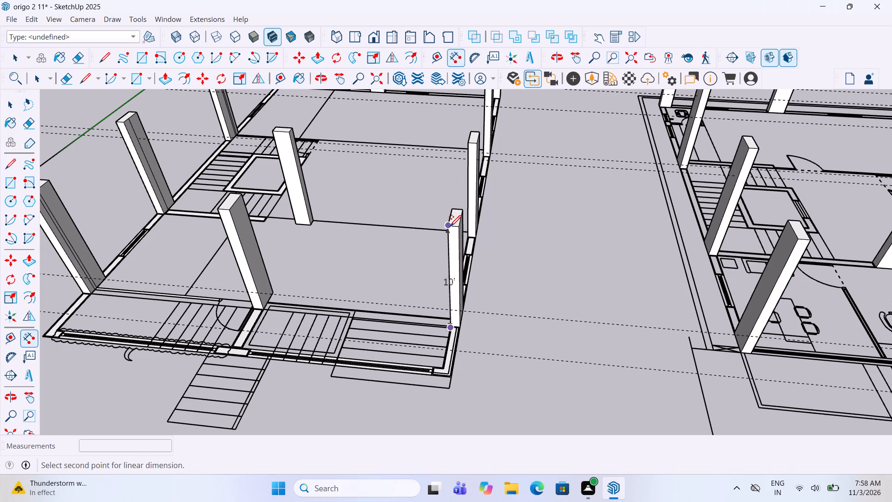
{"action": "key", "text": "space"}
Extend the top of that front corner column upward by 1' with Push/Pull.
{"action": "double_click", "coordinate": [454, 257]}
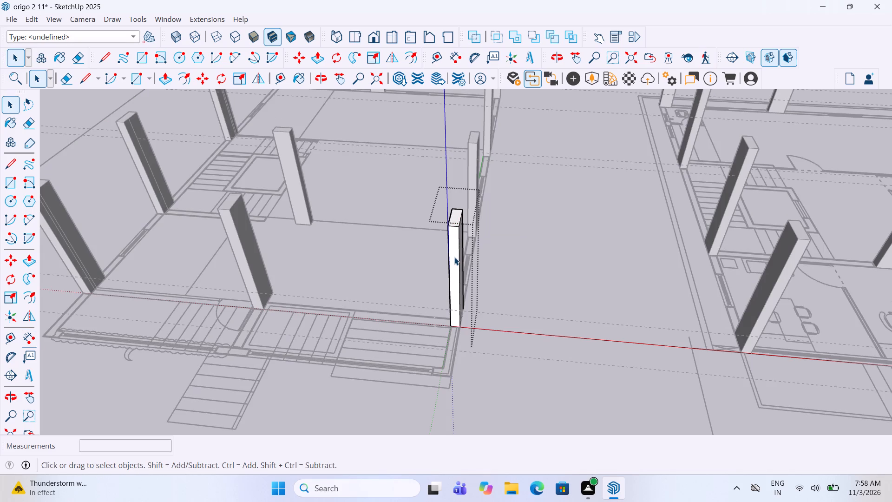
{"action": "key", "text": "p"}
{"action": "left_click", "coordinate": [454, 219]}
{"action": "type", "text": "1'"}
{"action": "key", "text": "Return"}
{"action": "key", "text": "space"}
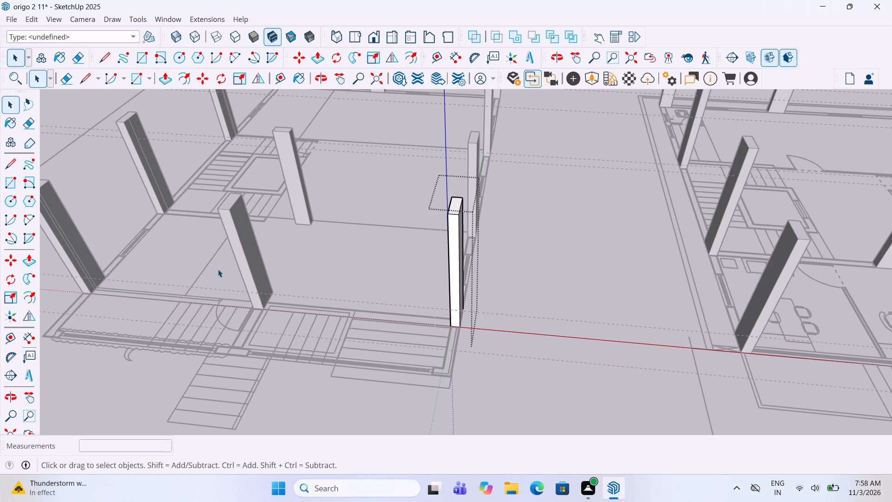
{"action": "left_click", "coordinate": [456, 288]}
{"action": "left_click", "coordinate": [548, 289]}
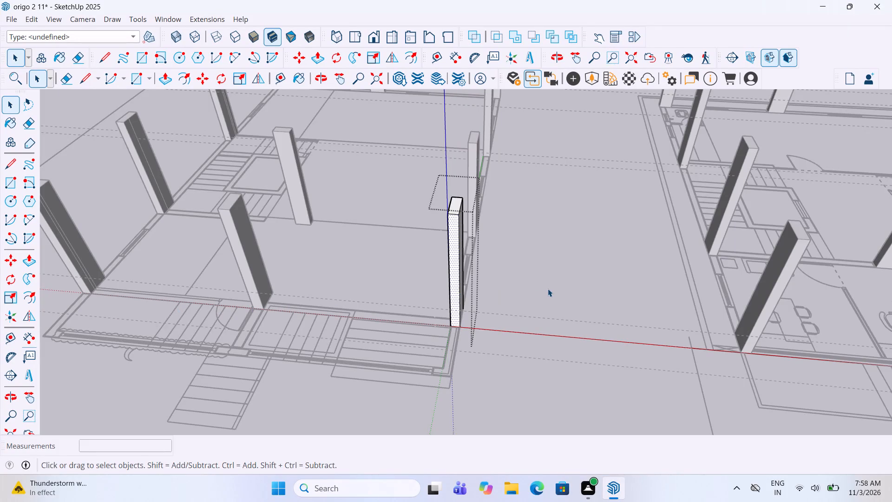
Measure the extended front corner column's height from its base to its top.
{"action": "scroll", "coordinate": [548, 289], "scroll_direction": "down", "scroll_amount": 3}
{"action": "middle_click_drag", "start_coordinate": [548, 289], "coordinate": [547, 259]}
{"action": "scroll", "coordinate": [513, 264], "scroll_direction": "up", "scroll_amount": 3}
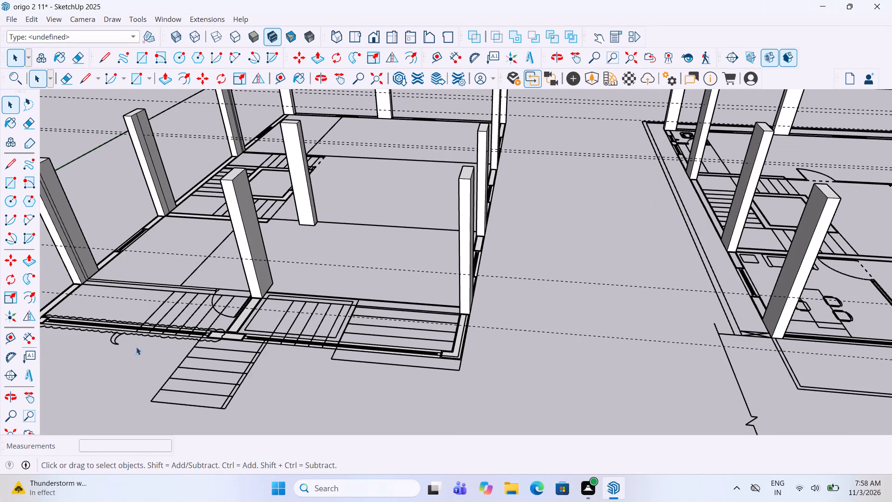
{"action": "left_click", "coordinate": [23, 336]}
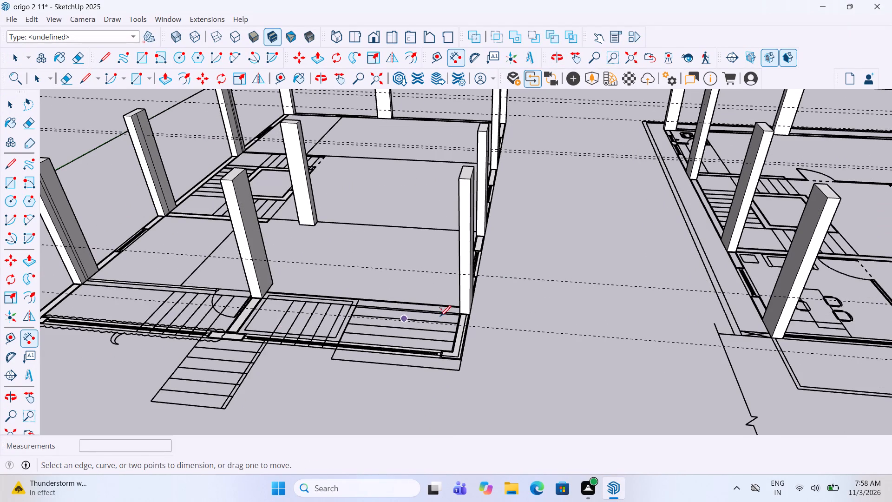
{"action": "left_click", "coordinate": [456, 314]}
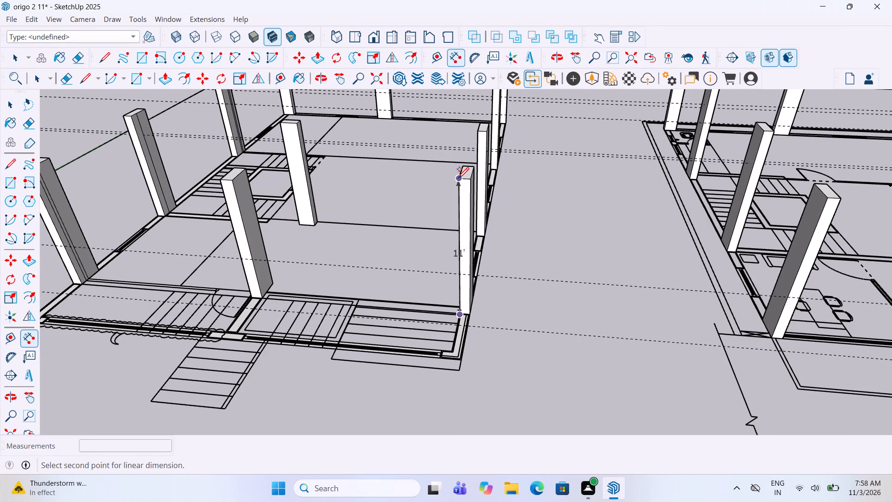
{"action": "key", "text": "space"}
Raise the column-only plan's front middle column level with the extended front corner column's top.
{"action": "scroll", "coordinate": [466, 251], "scroll_direction": "down", "scroll_amount": 3}
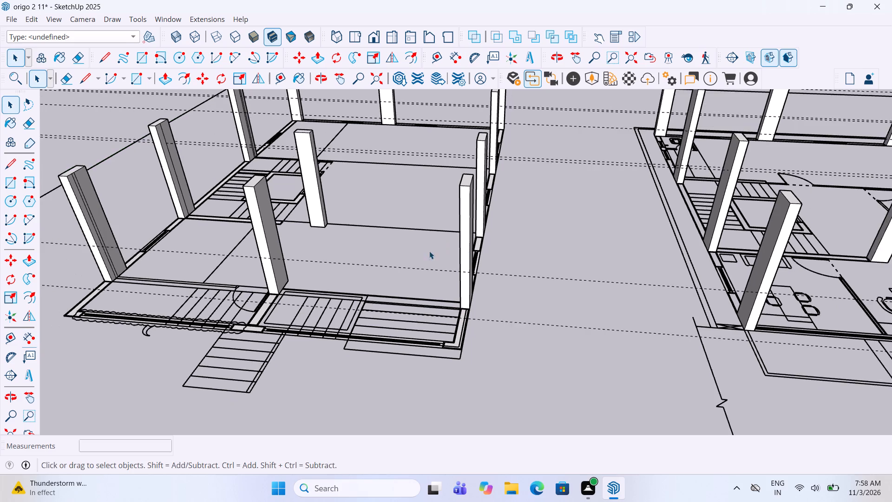
{"action": "middle_click_drag", "start_coordinate": [323, 240], "coordinate": [348, 267]}
{"action": "scroll", "coordinate": [322, 258], "scroll_direction": "up", "scroll_amount": 2}
{"action": "double_click", "coordinate": [310, 251]}
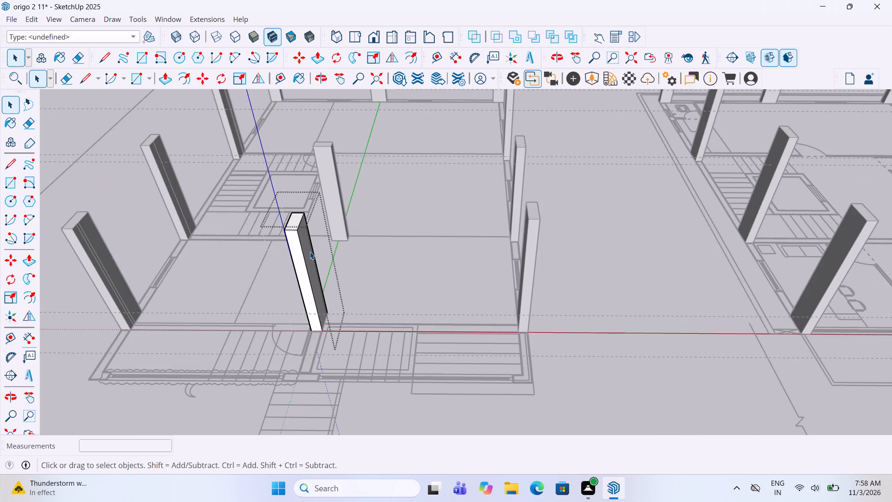
{"action": "key", "text": "p"}
{"action": "left_click", "coordinate": [297, 219]}
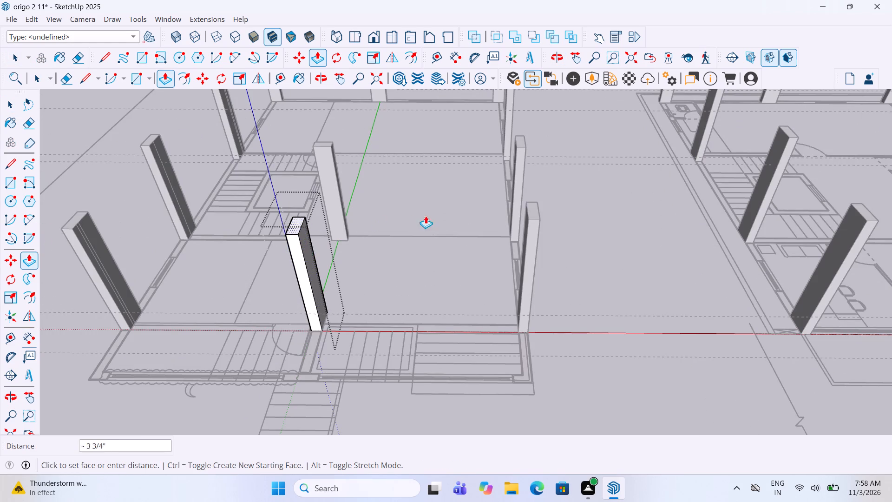
{"action": "left_click", "coordinate": [533, 212]}
{"action": "key", "text": "space"}
{"action": "left_click", "coordinate": [584, 240]}
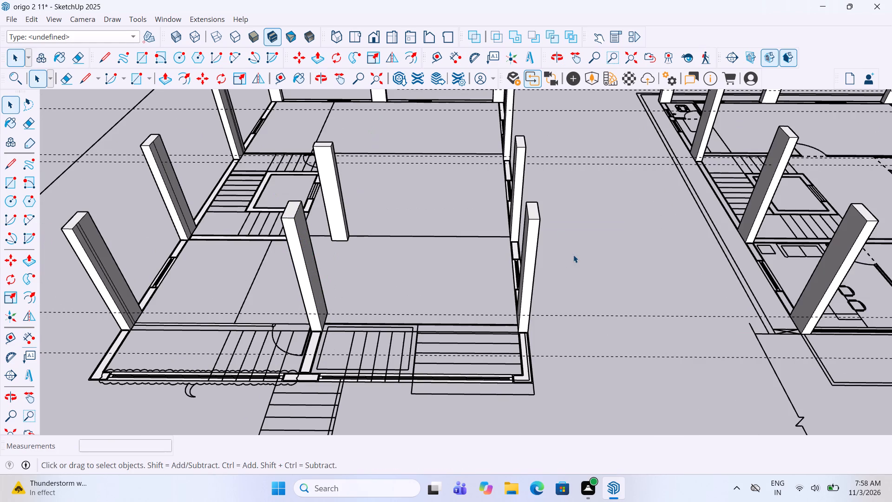
Raise the opposite front corner column, on the staircase-side wall, by the same 1' extension.
{"action": "scroll", "coordinate": [567, 251], "scroll_direction": "down", "scroll_amount": 5}
{"action": "scroll", "coordinate": [384, 254], "scroll_direction": "up", "scroll_amount": 3}
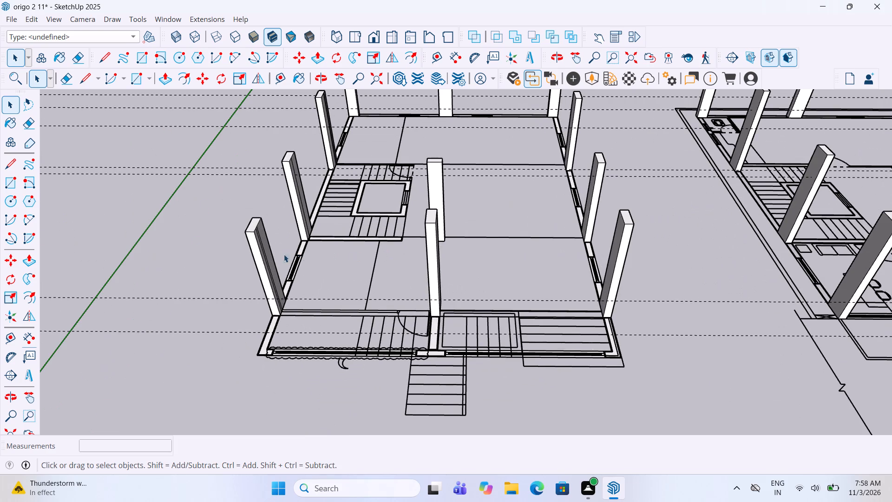
{"action": "double_click", "coordinate": [259, 257]}
{"action": "key", "text": "p"}
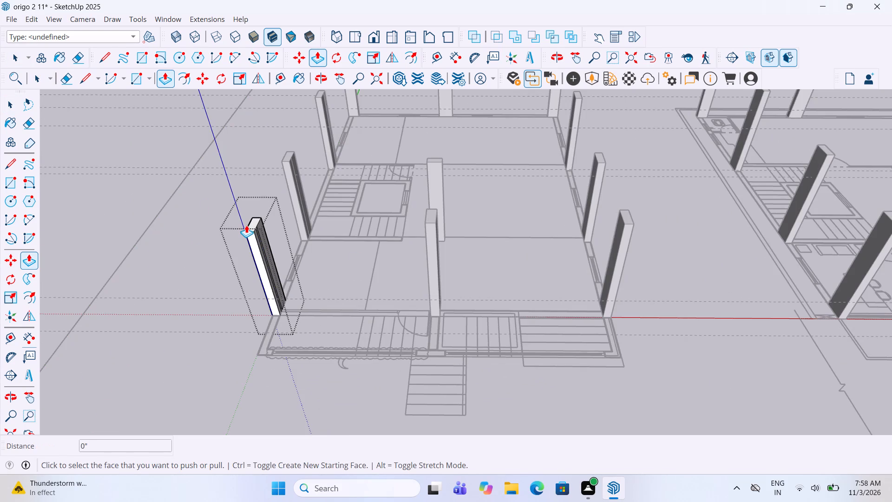
{"action": "double_click", "coordinate": [248, 227]}
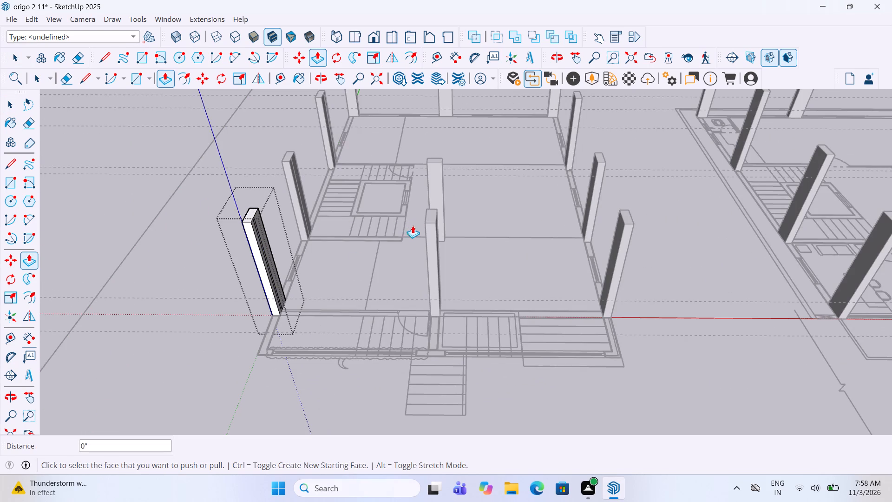
{"action": "key", "text": "space"}
{"action": "left_click", "coordinate": [406, 225]}
Raise the staircase-side wall column between the staircase and the front corner column by the same 1' extension.
{"action": "scroll", "coordinate": [396, 250], "scroll_direction": "down", "scroll_amount": 3}
{"action": "middle_click_drag", "start_coordinate": [312, 231], "coordinate": [456, 212]}
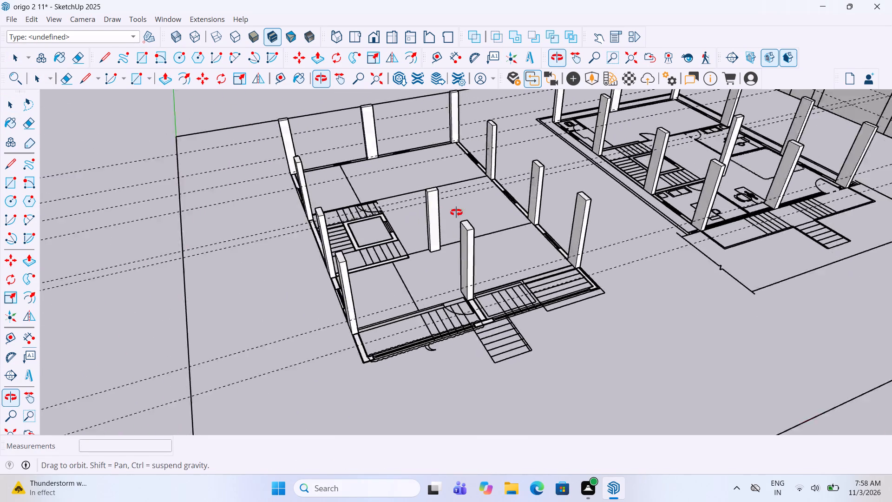
{"action": "middle_click_drag", "start_coordinate": [456, 212], "coordinate": [591, 185]}
{"action": "middle_click_drag", "start_coordinate": [463, 205], "coordinate": [500, 234]}
{"action": "scroll", "coordinate": [455, 264], "scroll_direction": "up", "scroll_amount": 3}
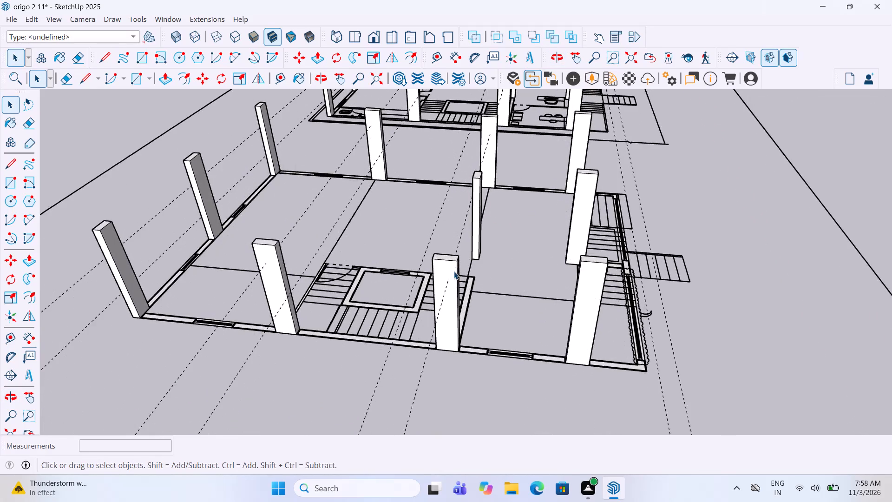
{"action": "double_click", "coordinate": [454, 271]}
{"action": "key", "text": "p"}
{"action": "triple_click", "coordinate": [445, 256]}
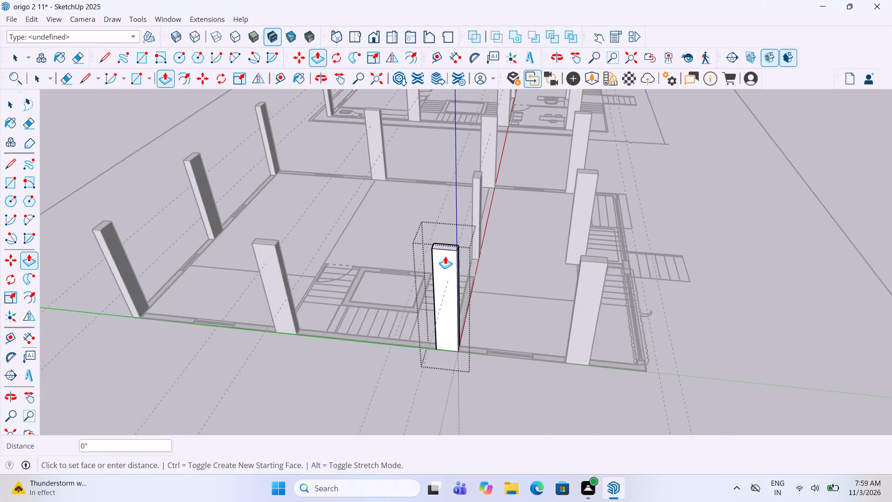
{"action": "key", "text": "space"}
{"action": "double_click", "coordinate": [492, 263]}
Raise the slim interior column near the staircase level with the front middle column's top.
{"action": "triple_click", "coordinate": [476, 208]}
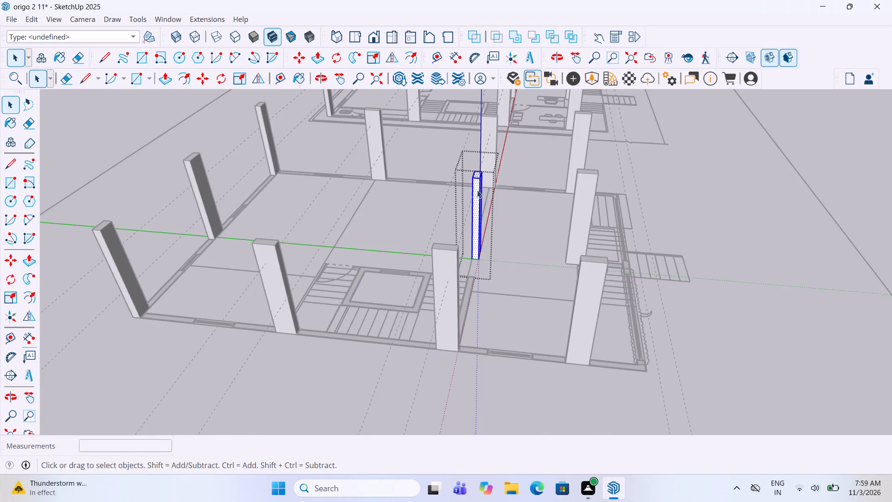
{"action": "scroll", "coordinate": [480, 166], "scroll_direction": "up", "scroll_amount": 5}
{"action": "key", "text": "p"}
{"action": "double_click", "coordinate": [477, 178]}
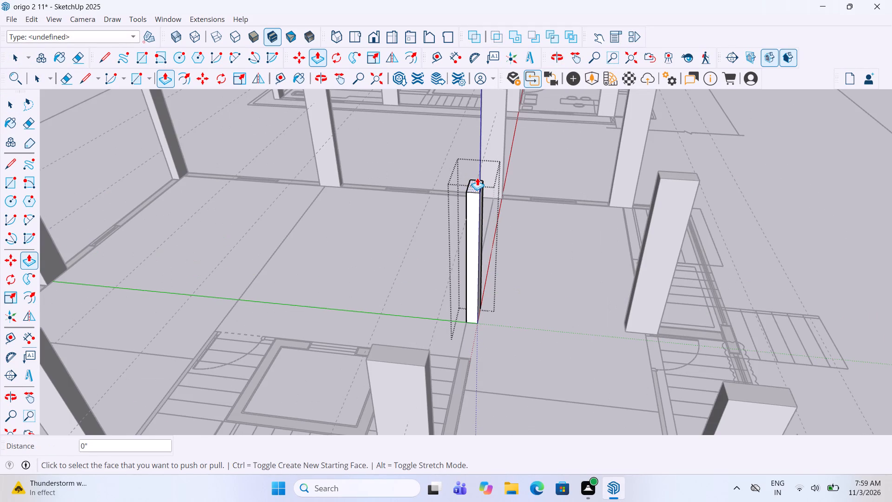
{"action": "key", "text": "ctrl+z"}
{"action": "double_click", "coordinate": [476, 179]}
{"action": "left_click", "coordinate": [480, 180]}
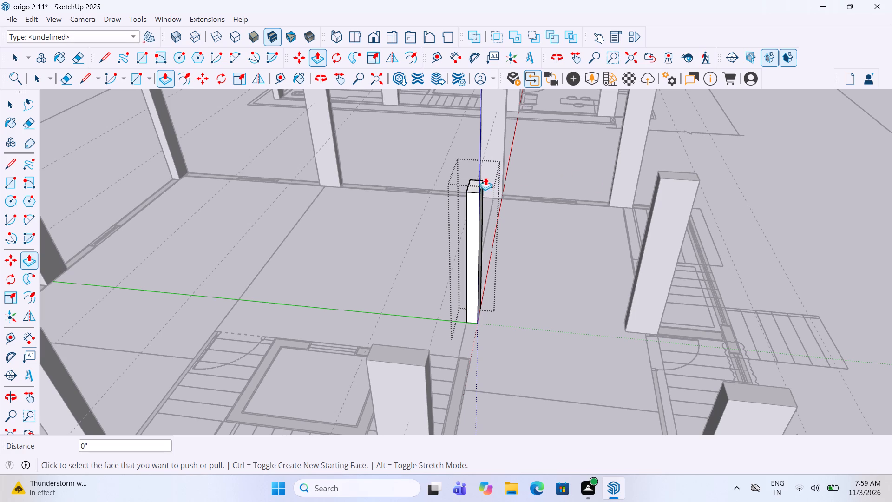
{"action": "double_click", "coordinate": [477, 184]}
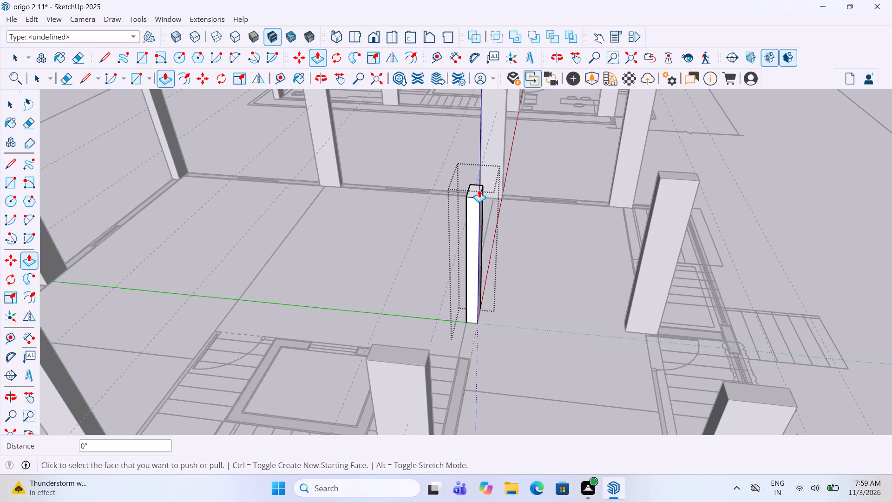
{"action": "left_click", "coordinate": [476, 188]}
{"action": "left_click", "coordinate": [664, 170]}
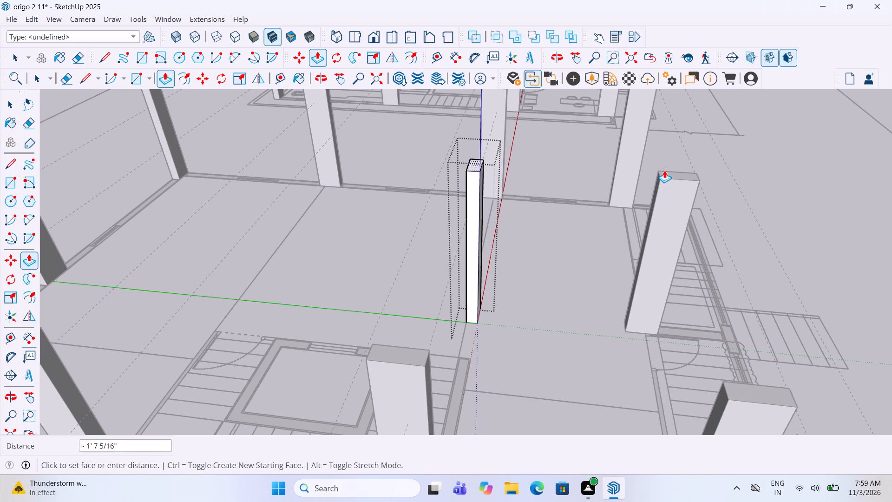
{"action": "key", "text": "space"}
{"action": "double_click", "coordinate": [588, 237]}
On the wall facing the furnished plan, raise the column next to the front corner level with the front corner column's top.
{"action": "scroll", "coordinate": [583, 254], "scroll_direction": "down", "scroll_amount": 5}
{"action": "middle_click_drag", "start_coordinate": [549, 189], "coordinate": [552, 225]}
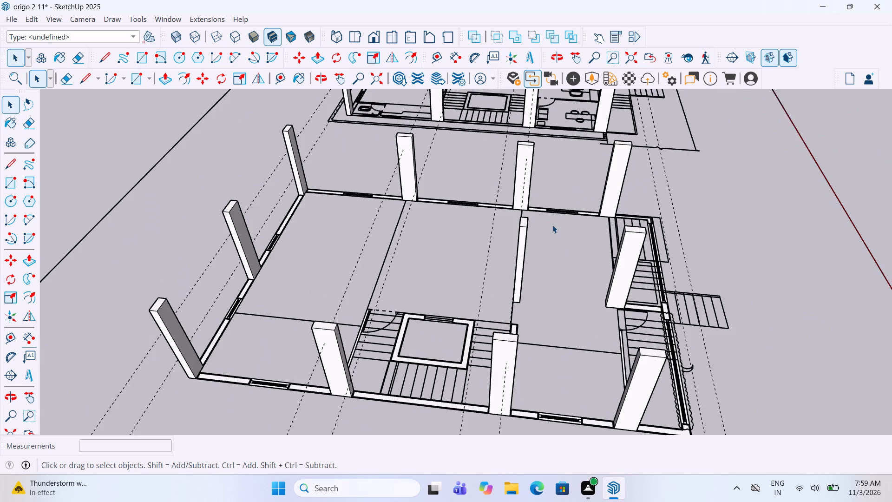
{"action": "scroll", "coordinate": [553, 239], "scroll_direction": "down", "scroll_amount": 3}
{"action": "scroll", "coordinate": [544, 167], "scroll_direction": "up", "scroll_amount": 7}
{"action": "double_click", "coordinate": [529, 180]}
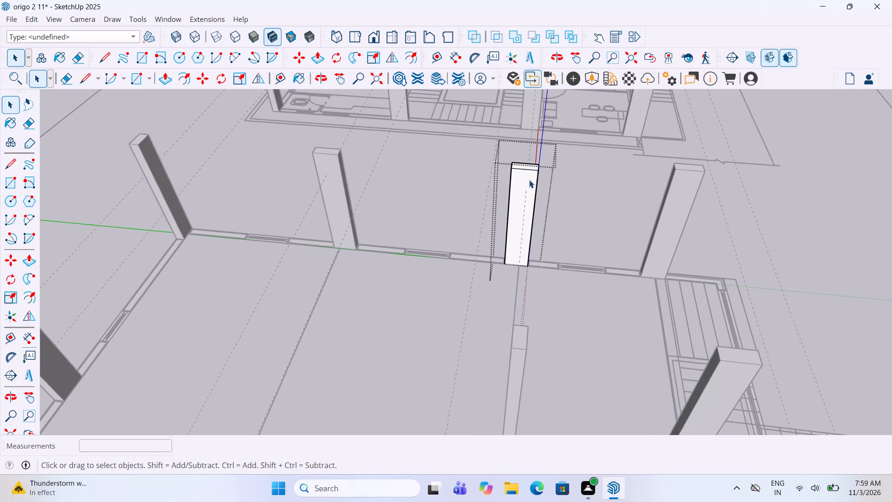
{"action": "key", "text": "p"}
{"action": "left_click", "coordinate": [527, 164]}
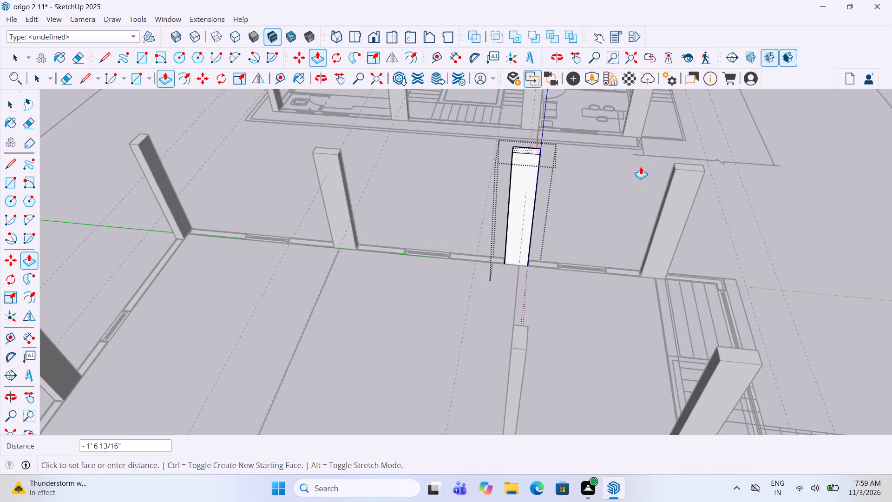
{"action": "double_click", "coordinate": [683, 164]}
{"action": "key", "text": "space"}
{"action": "left_click", "coordinate": [610, 221]}
Raise the staircase-side wall column on the rear side of the staircase level with the raised column on the staircase's front side.
{"action": "scroll", "coordinate": [610, 221], "scroll_direction": "down", "scroll_amount": 6}
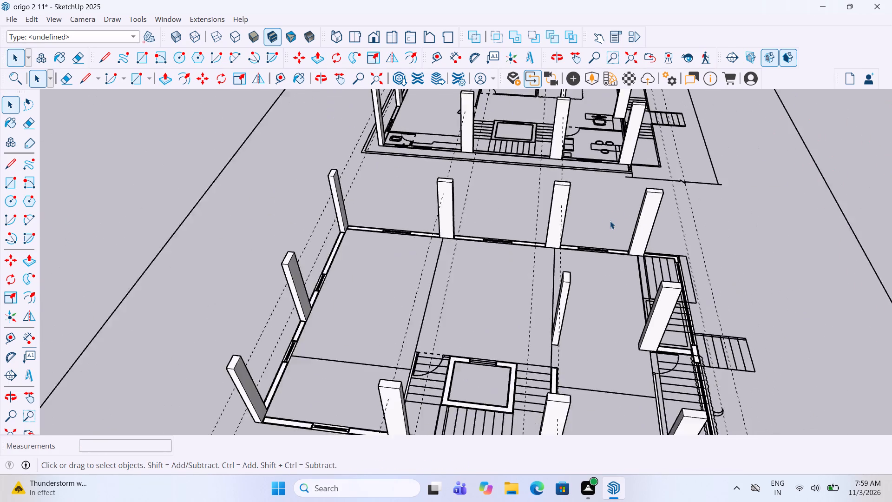
{"action": "scroll", "coordinate": [610, 221], "scroll_direction": "down", "scroll_amount": 1}
{"action": "scroll", "coordinate": [533, 323], "scroll_direction": "up", "scroll_amount": 3}
{"action": "scroll", "coordinate": [437, 345], "scroll_direction": "up", "scroll_amount": 3}
{"action": "double_click", "coordinate": [405, 381]}
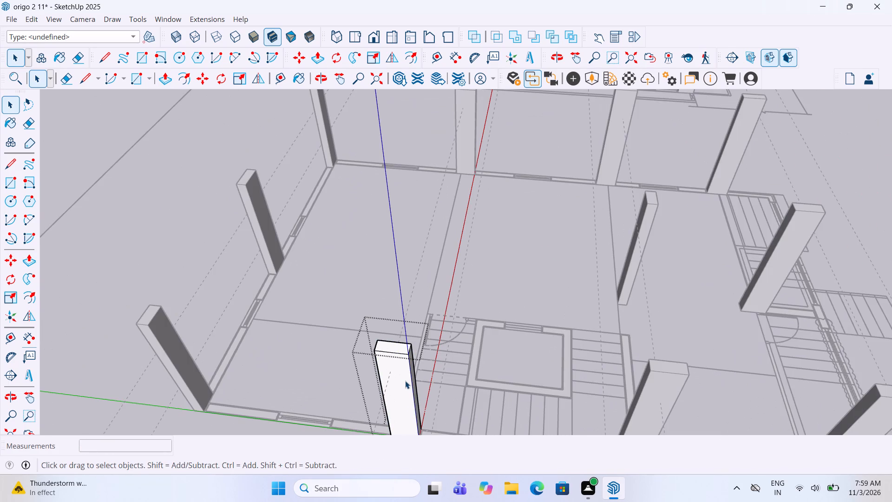
{"action": "key", "text": "p"}
{"action": "left_click", "coordinate": [403, 351]}
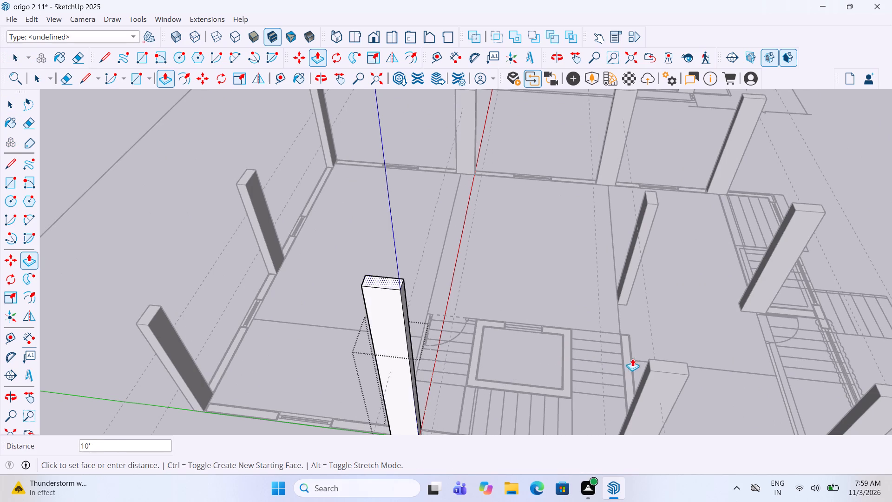
{"action": "left_click", "coordinate": [654, 365]}
{"action": "key", "text": "space"}
{"action": "left_click", "coordinate": [646, 326]}
Raise the rear corner column on the staircase side by 1', level with the column beside the staircase.
{"action": "scroll", "coordinate": [645, 326], "scroll_direction": "down", "scroll_amount": 4}
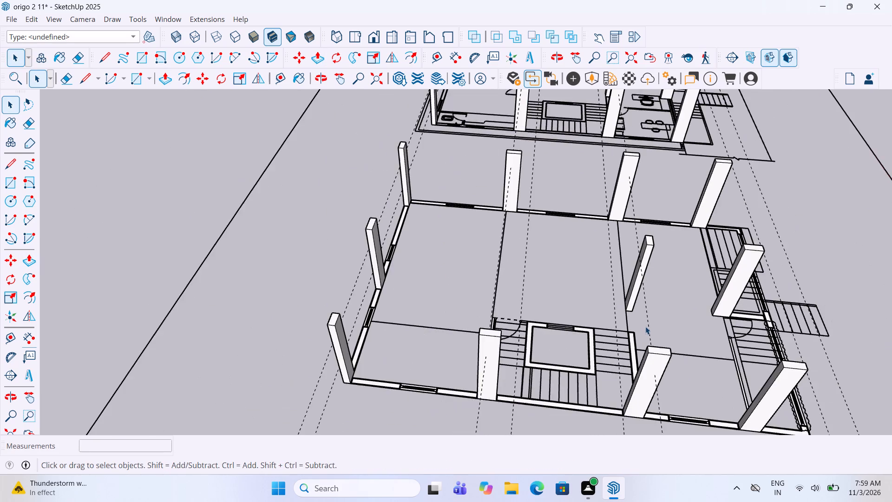
{"action": "scroll", "coordinate": [438, 364], "scroll_direction": "up", "scroll_amount": 4}
{"action": "scroll", "coordinate": [273, 310], "scroll_direction": "up", "scroll_amount": 2}
{"action": "double_click", "coordinate": [273, 310]}
{"action": "key", "text": "p"}
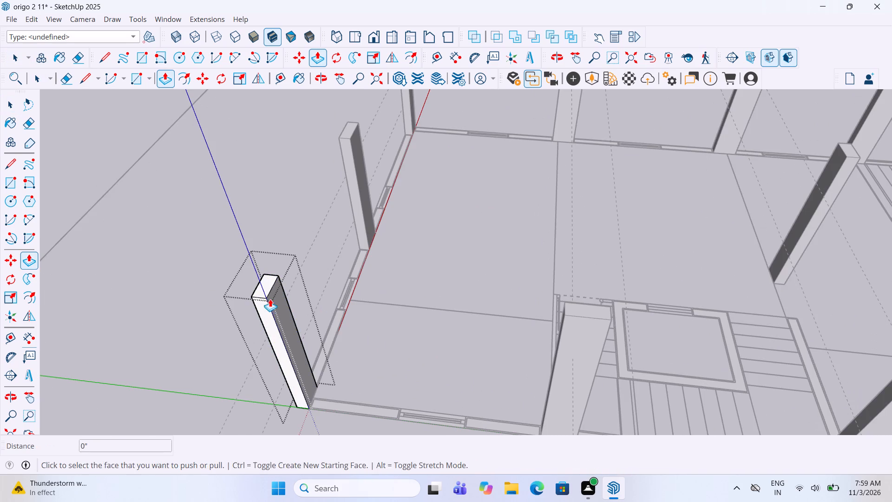
{"action": "left_click", "coordinate": [264, 289]}
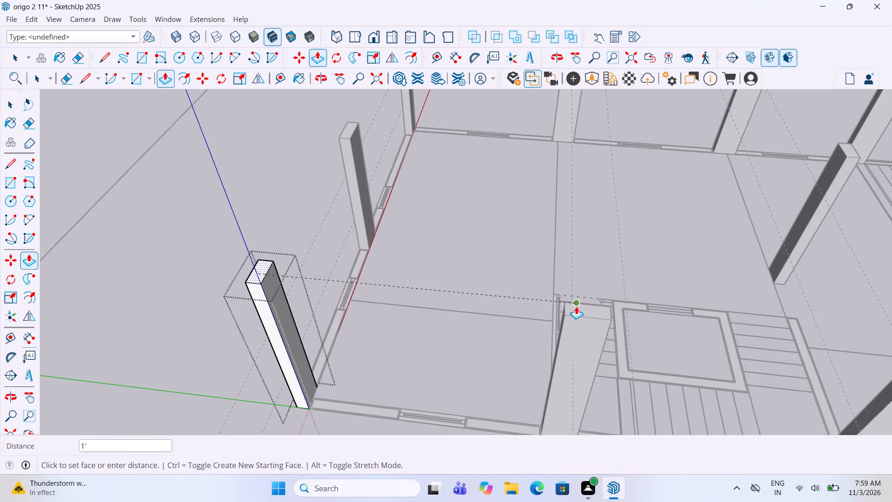
{"action": "left_click", "coordinate": [576, 306]}
{"action": "key", "text": "space"}
{"action": "left_click", "coordinate": [475, 306]}
Raise the middle column of the rear wall level with the staircase-side rear corner column's top.
{"action": "scroll", "coordinate": [475, 306], "scroll_direction": "down", "scroll_amount": 4}
{"action": "middle_click_drag", "start_coordinate": [361, 286], "coordinate": [624, 302]}
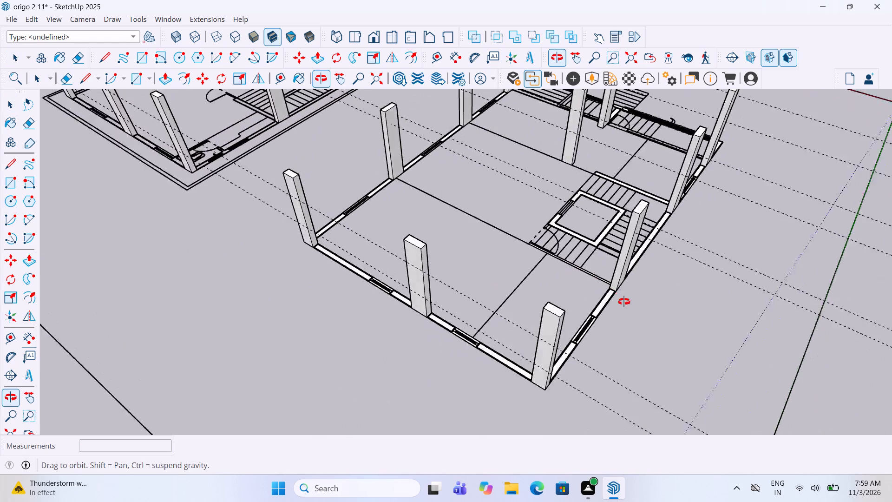
{"action": "middle_click_drag", "start_coordinate": [624, 302], "coordinate": [634, 302]}
{"action": "scroll", "coordinate": [494, 259], "scroll_direction": "up", "scroll_amount": 3}
{"action": "double_click", "coordinate": [403, 289]}
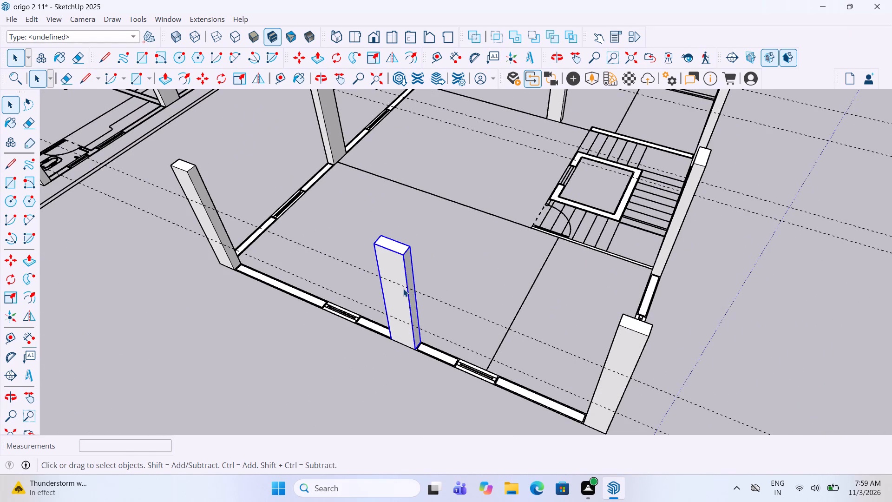
{"action": "key", "text": "p"}
{"action": "left_click", "coordinate": [395, 244]}
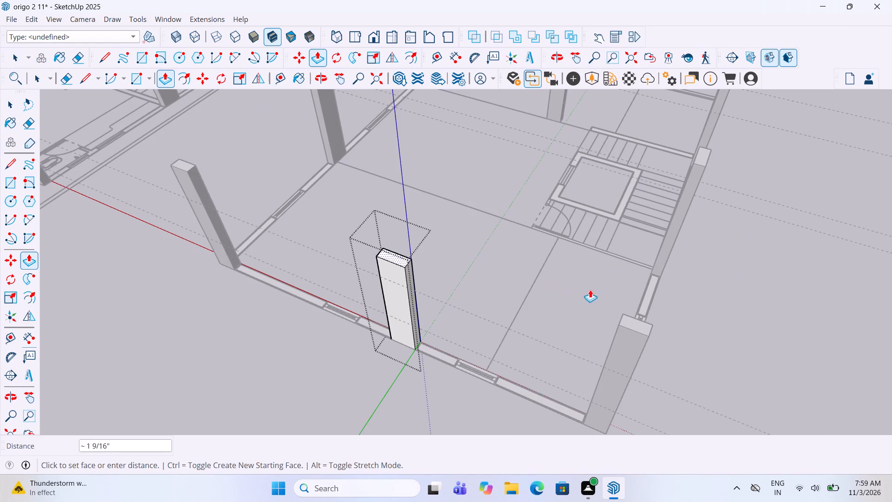
{"action": "left_click", "coordinate": [624, 317]}
{"action": "key", "text": "space"}
{"action": "left_click", "coordinate": [575, 312]}
Raise the rear corner column nearest the furnished plan by 1', level with the rear middle column's top.
{"action": "scroll", "coordinate": [575, 312], "scroll_direction": "down", "scroll_amount": 4}
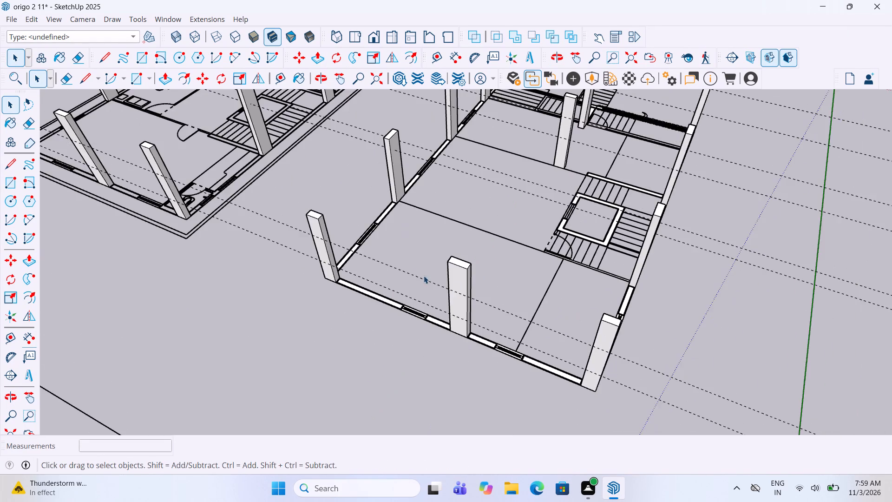
{"action": "middle_click_drag", "start_coordinate": [424, 276], "coordinate": [524, 281]}
{"action": "scroll", "coordinate": [410, 270], "scroll_direction": "up", "scroll_amount": 4}
{"action": "double_click", "coordinate": [337, 276]}
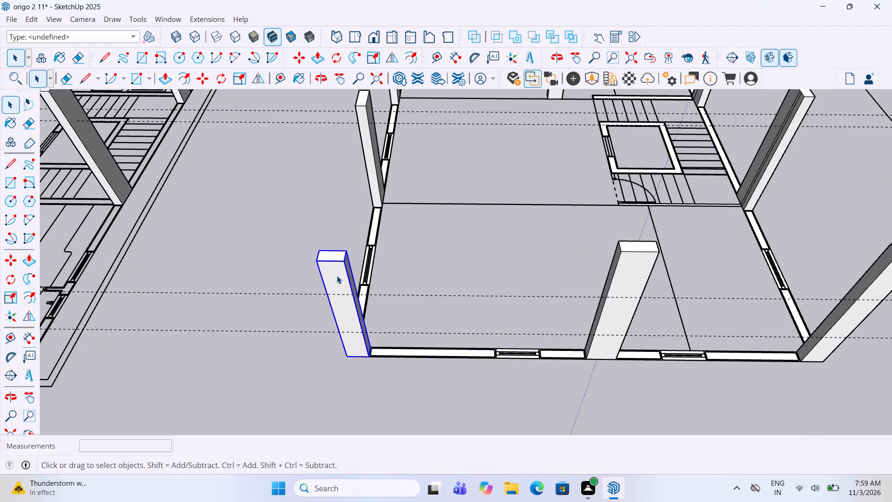
{"action": "key", "text": "p"}
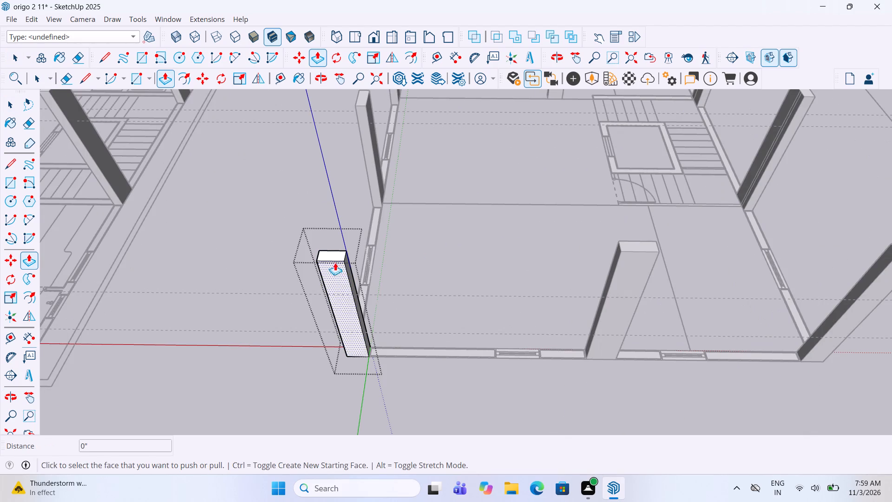
{"action": "left_click", "coordinate": [334, 260]}
{"action": "left_click", "coordinate": [635, 243]}
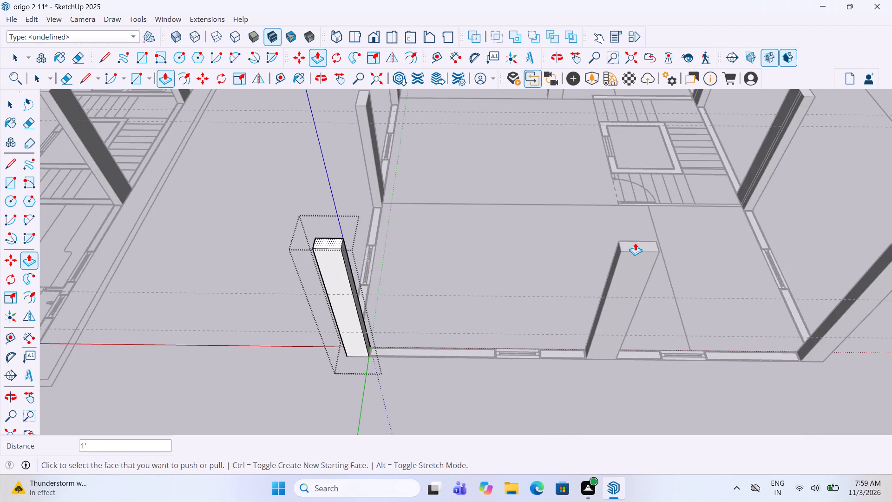
{"action": "key", "text": "space"}
{"action": "left_click", "coordinate": [551, 279]}
On the wall facing the furnished plan, raise the column next to the rear corner by 1', level with its raised neighbour.
{"action": "scroll", "coordinate": [541, 286], "scroll_direction": "down", "scroll_amount": 2}
{"action": "middle_click_drag", "start_coordinate": [338, 238], "coordinate": [637, 204]}
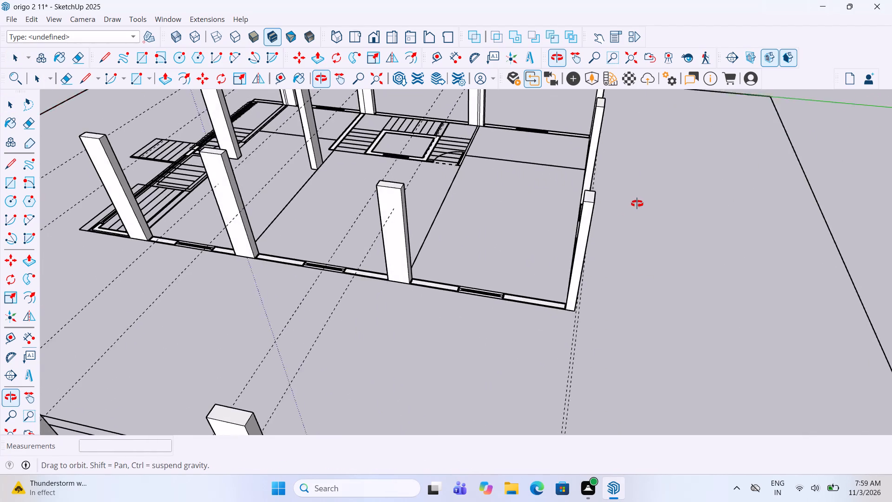
{"action": "middle_click_drag", "start_coordinate": [637, 204], "coordinate": [668, 218]}
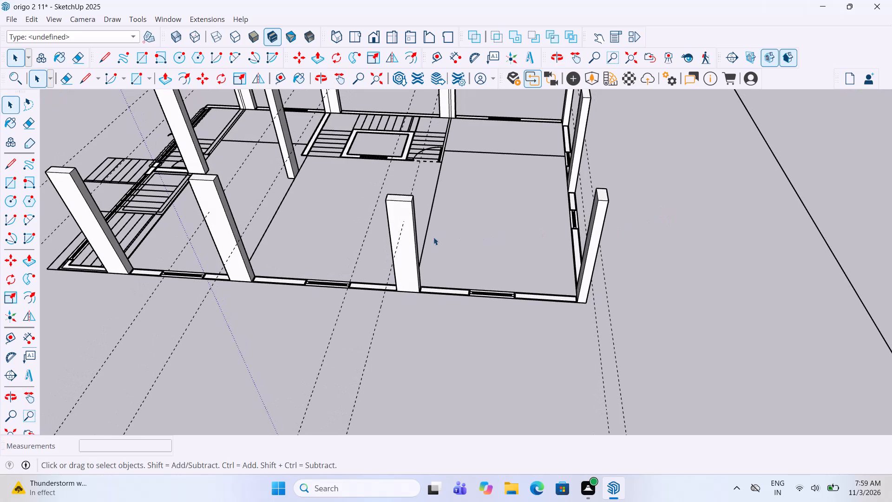
{"action": "double_click", "coordinate": [407, 251]}
{"action": "key", "text": "p"}
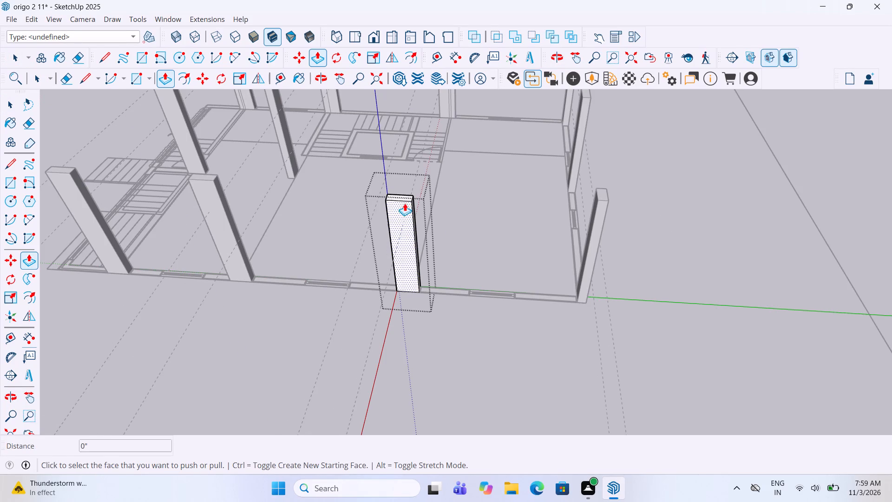
{"action": "left_click", "coordinate": [404, 198]}
{"action": "left_click", "coordinate": [210, 175]}
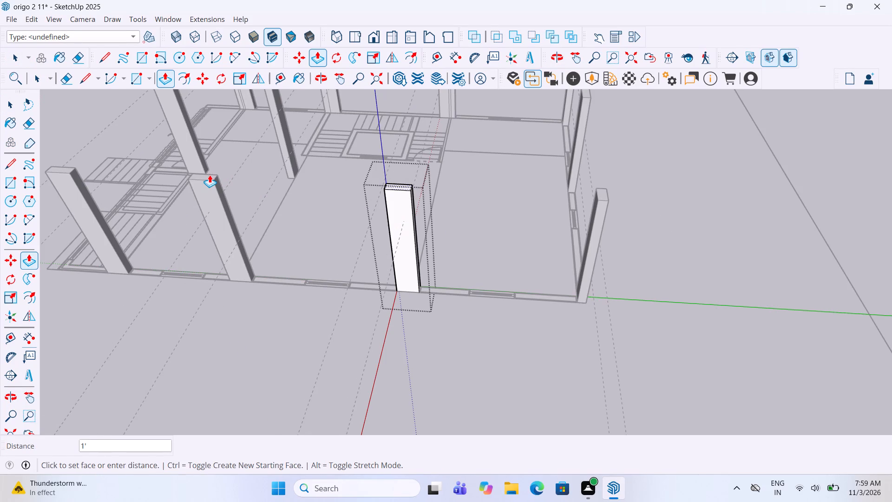
{"action": "key", "text": "space"}
{"action": "left_click", "coordinate": [251, 234]}
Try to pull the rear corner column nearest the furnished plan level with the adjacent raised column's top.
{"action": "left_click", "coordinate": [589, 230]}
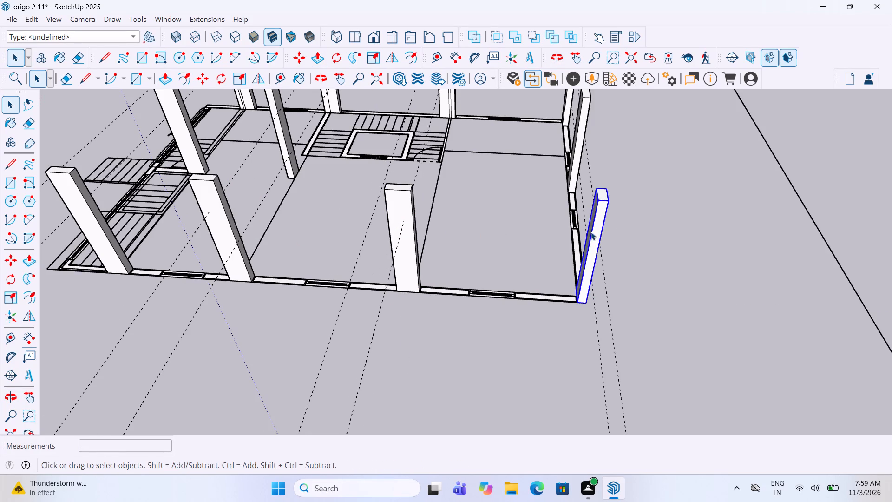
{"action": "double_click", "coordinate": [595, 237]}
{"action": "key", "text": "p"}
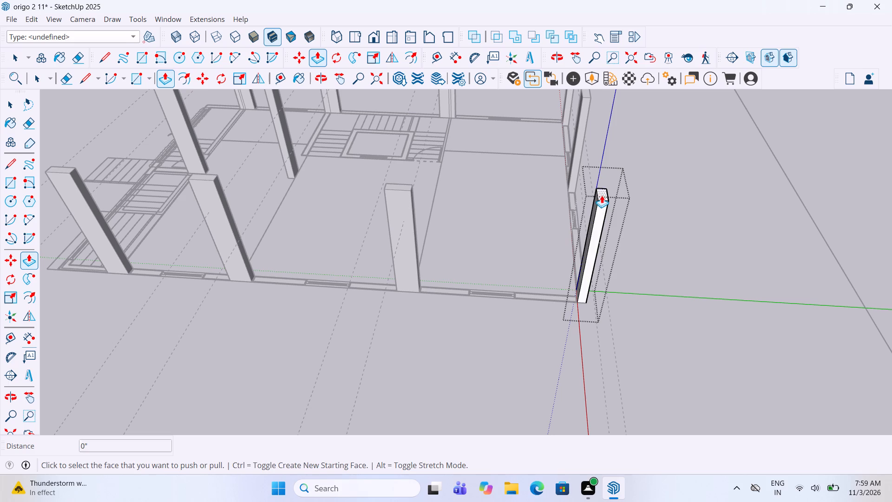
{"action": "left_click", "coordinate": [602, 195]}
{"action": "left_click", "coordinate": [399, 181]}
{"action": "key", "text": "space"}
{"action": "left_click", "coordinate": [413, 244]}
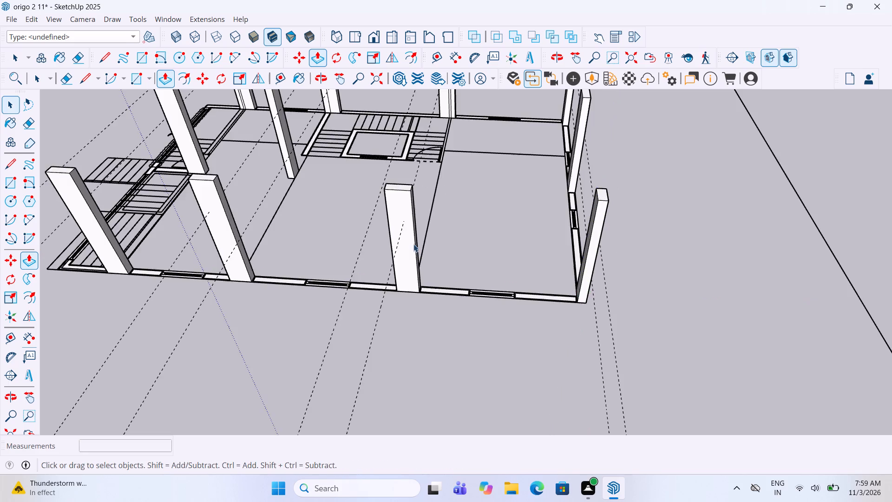
Examine the column heights around the unfurnished column plan and compare them with the neighbouring furnished and walled plans.
{"action": "scroll", "coordinate": [406, 261], "scroll_direction": "down", "scroll_amount": 4}
{"action": "middle_click_drag", "start_coordinate": [528, 235], "coordinate": [250, 179]}
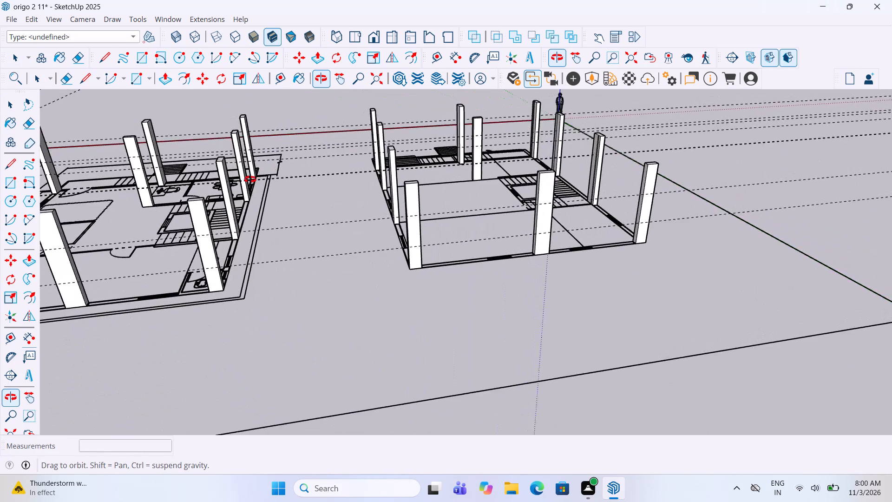
{"action": "middle_click_drag", "start_coordinate": [250, 179], "coordinate": [623, 235]}
{"action": "scroll", "coordinate": [617, 225], "scroll_direction": "down", "scroll_amount": 5}
{"action": "middle_click_drag", "start_coordinate": [422, 241], "coordinate": [524, 248]}
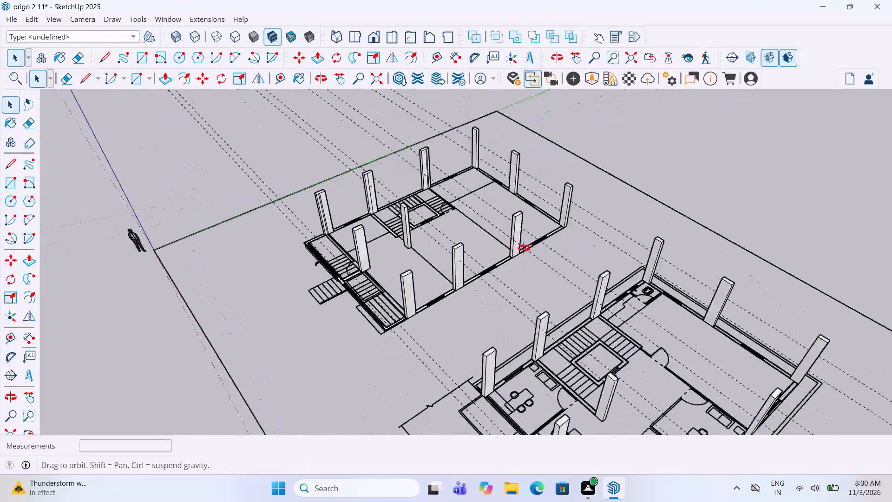
{"action": "middle_click_drag", "start_coordinate": [524, 248], "coordinate": [618, 249]}
{"action": "scroll", "coordinate": [532, 241], "scroll_direction": "down", "scroll_amount": 10}
{"action": "middle_click_drag", "start_coordinate": [556, 254], "coordinate": [585, 263]}
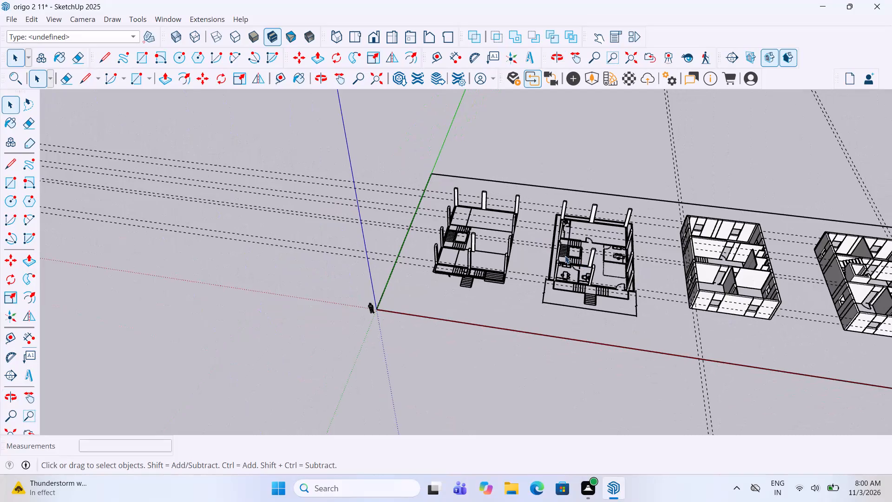
{"action": "scroll", "coordinate": [526, 247], "scroll_direction": "down", "scroll_amount": 2}
{"action": "scroll", "coordinate": [615, 291], "scroll_direction": "up", "scroll_amount": 2}
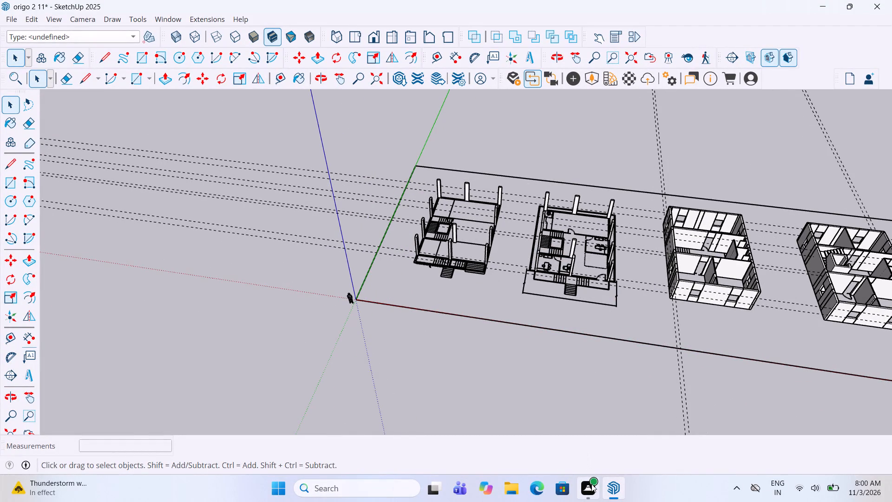
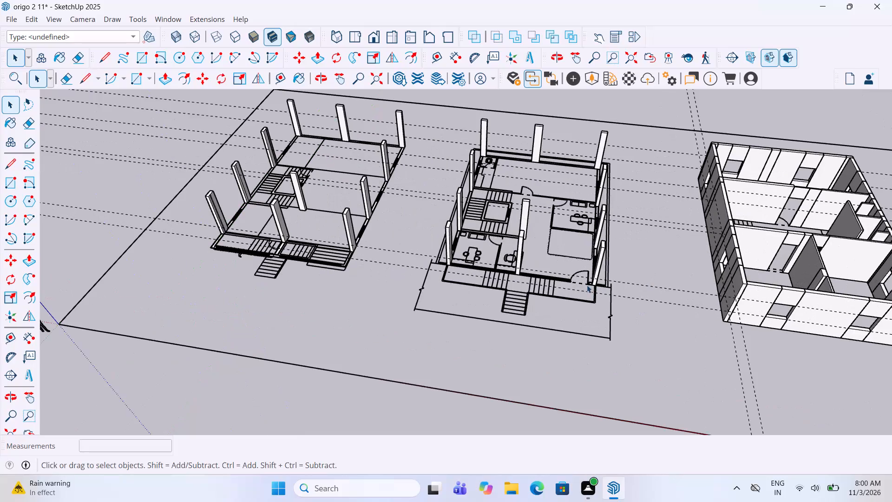
Draw rectangles over the front landing's left side strip and its left front strip, the front one about 13' 11 5/8" by 3".
{"action": "scroll", "coordinate": [519, 288], "scroll_direction": "up", "scroll_amount": 9}
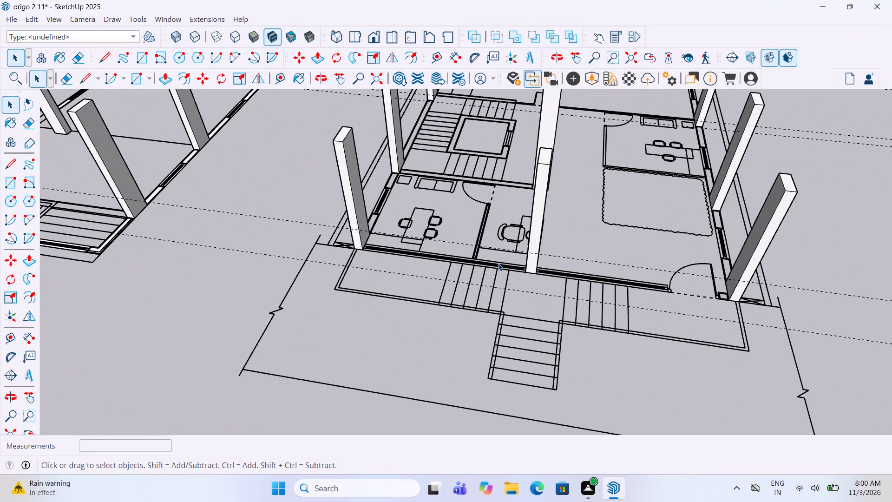
{"action": "scroll", "coordinate": [498, 263], "scroll_direction": "up", "scroll_amount": 1}
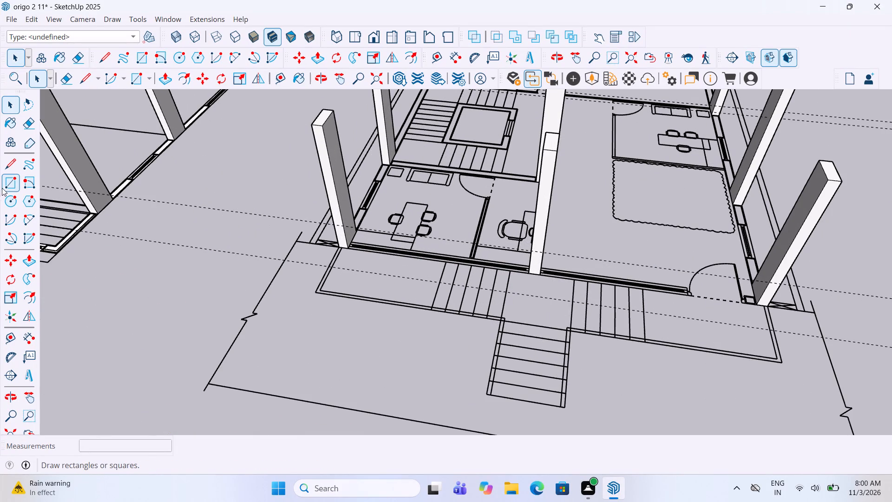
{"action": "left_click", "coordinate": [6, 184]}
{"action": "scroll", "coordinate": [509, 408], "scroll_direction": "up", "scroll_amount": 5}
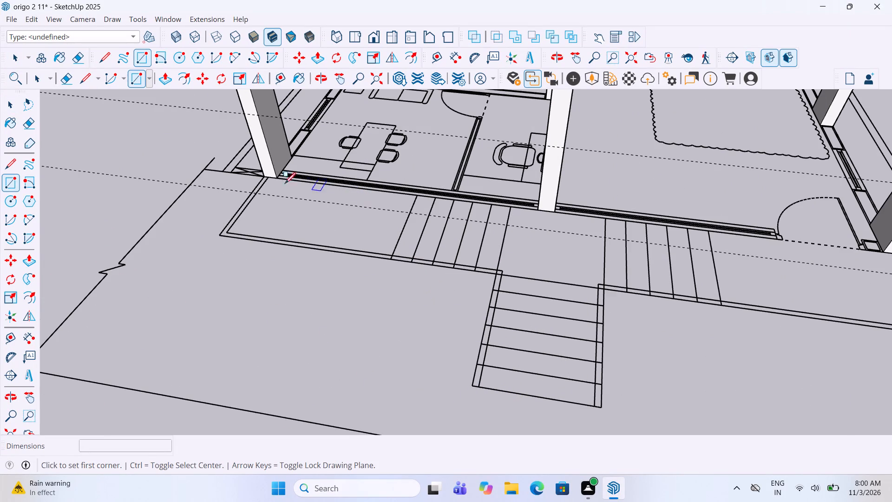
{"action": "scroll", "coordinate": [275, 173], "scroll_direction": "up", "scroll_amount": 6}
{"action": "left_click", "coordinate": [255, 175]}
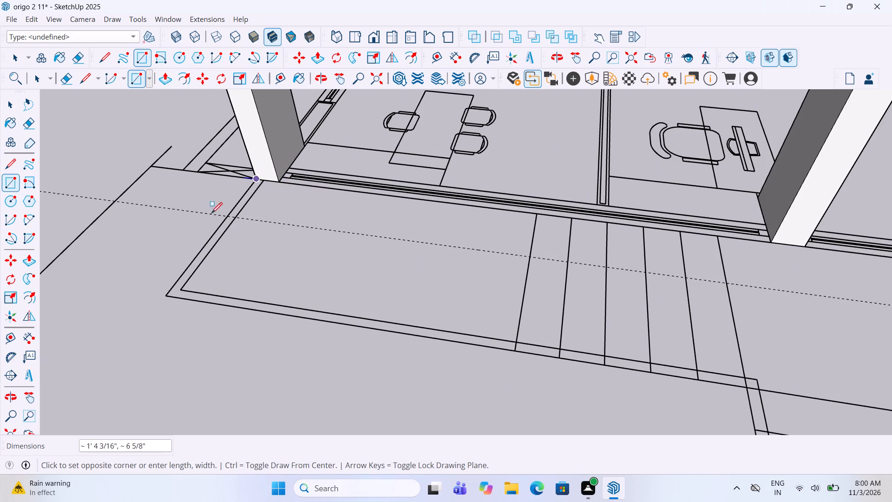
{"action": "left_click", "coordinate": [182, 285]}
{"action": "double_click", "coordinate": [165, 294]}
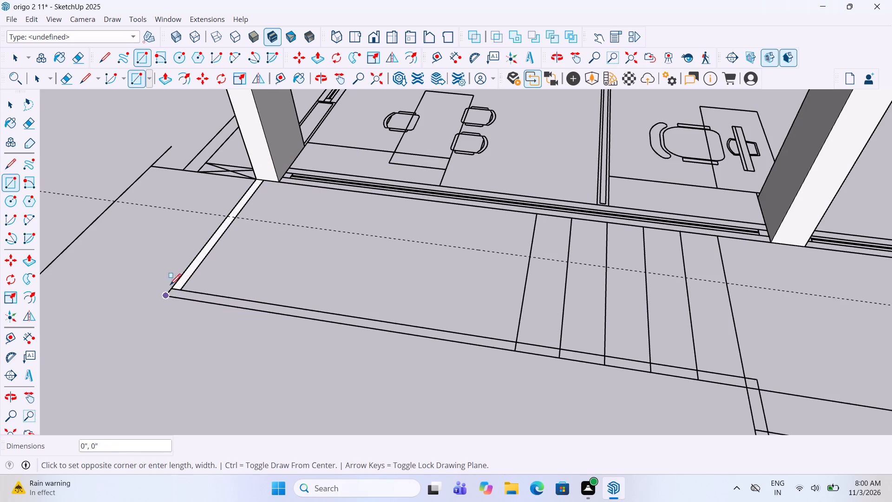
{"action": "scroll", "coordinate": [174, 280], "scroll_direction": "down", "scroll_amount": 3}
{"action": "scroll", "coordinate": [627, 368], "scroll_direction": "up", "scroll_amount": 3}
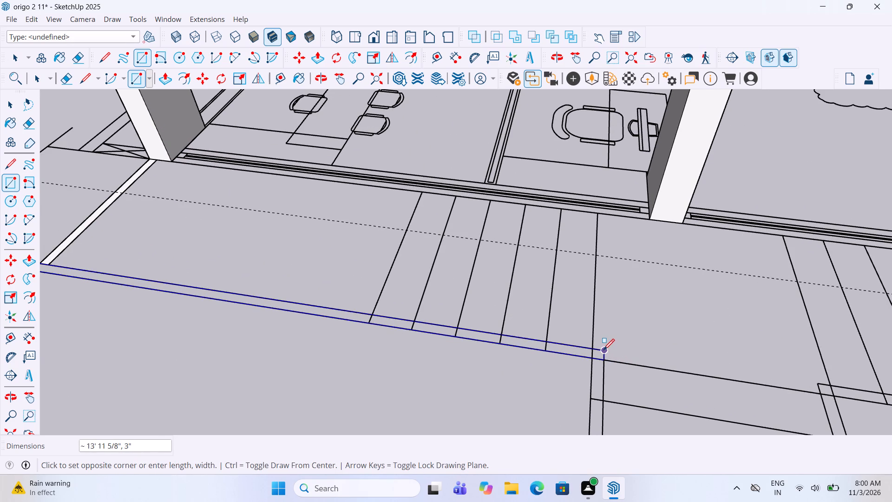
{"action": "left_click", "coordinate": [603, 351]}
Draw a rectangle over each side strip of the front entrance stair flight, the right-hand one 3" by 6' 3".
{"action": "scroll", "coordinate": [571, 274], "scroll_direction": "down", "scroll_amount": 10}
{"action": "scroll", "coordinate": [565, 374], "scroll_direction": "up", "scroll_amount": 2}
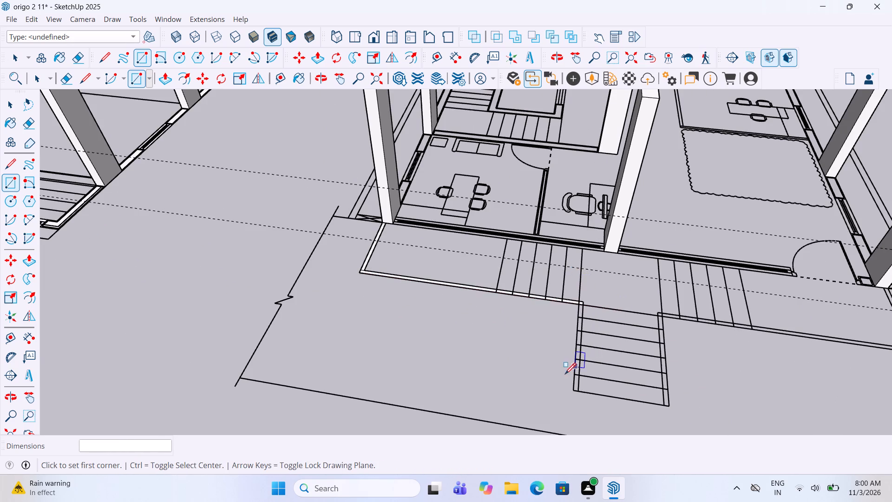
{"action": "scroll", "coordinate": [565, 375], "scroll_direction": "up", "scroll_amount": 2}
{"action": "left_click", "coordinate": [576, 396]}
{"action": "scroll", "coordinate": [590, 287], "scroll_direction": "up", "scroll_amount": 8}
{"action": "left_click", "coordinate": [590, 261]}
{"action": "scroll", "coordinate": [411, 274], "scroll_direction": "down", "scroll_amount": 7}
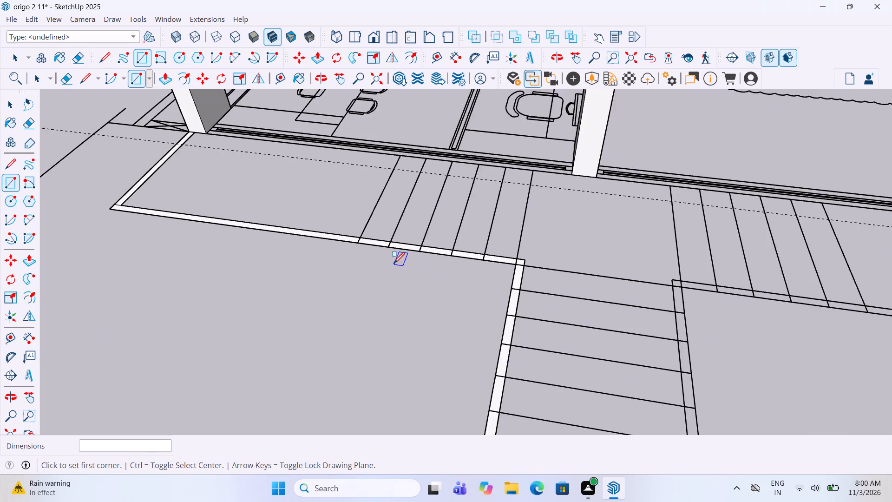
{"action": "scroll", "coordinate": [394, 264], "scroll_direction": "down", "scroll_amount": 6}
{"action": "scroll", "coordinate": [491, 349], "scroll_direction": "up", "scroll_amount": 4}
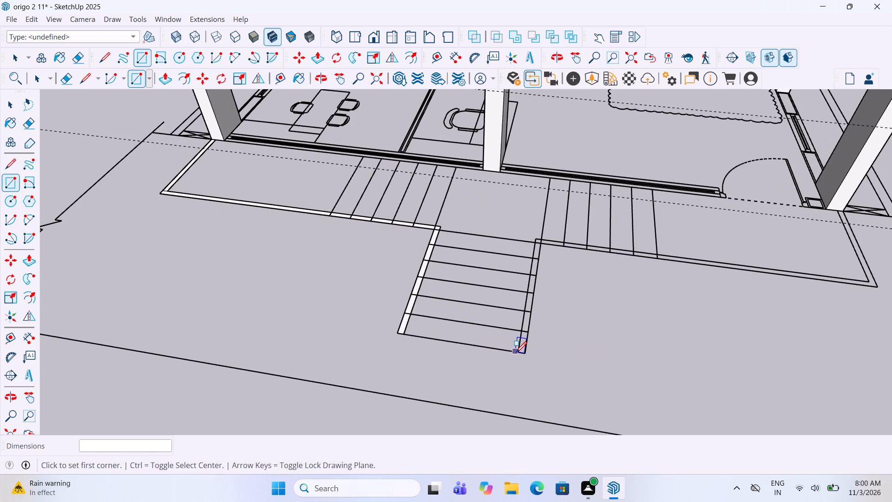
{"action": "left_click", "coordinate": [516, 354]}
{"action": "scroll", "coordinate": [539, 242], "scroll_direction": "up", "scroll_amount": 9}
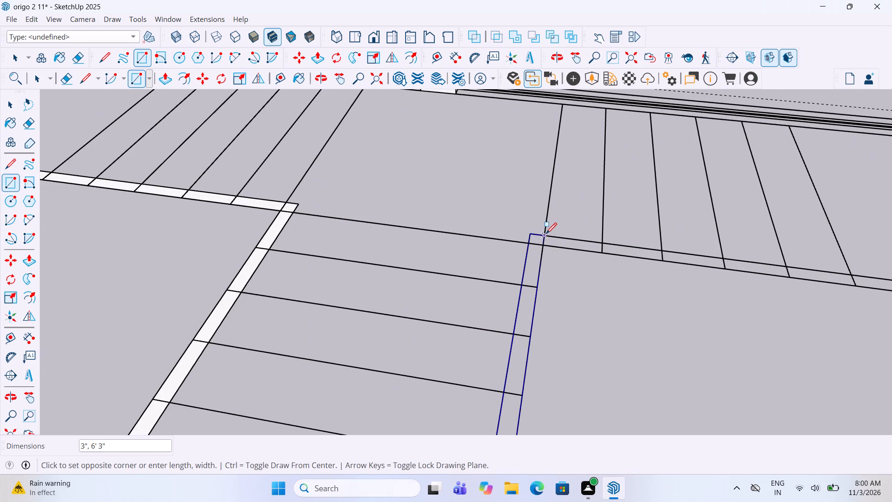
{"action": "left_click", "coordinate": [546, 235]}
Draw a rectangle about 13' 8 5/8" by 3" over the right front strip of the landing.
{"action": "left_click", "coordinate": [544, 235]}
{"action": "scroll", "coordinate": [439, 258], "scroll_direction": "down", "scroll_amount": 6}
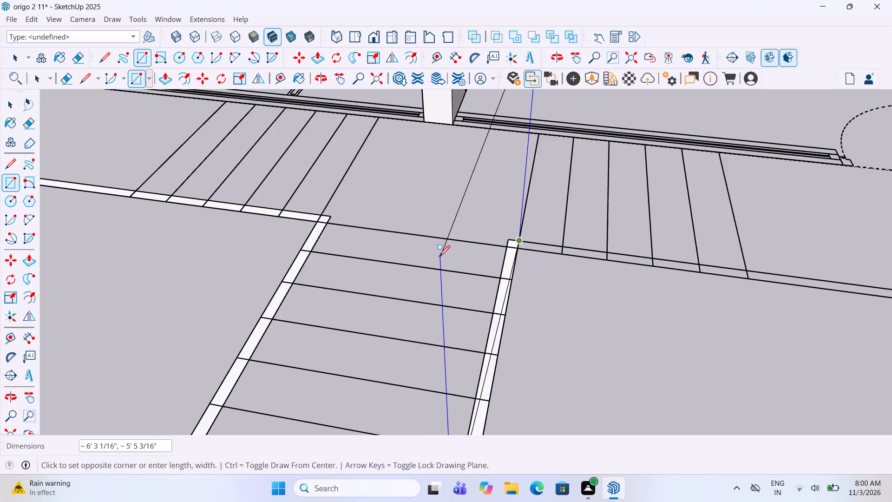
{"action": "scroll", "coordinate": [439, 258], "scroll_direction": "down", "scroll_amount": 3}
{"action": "scroll", "coordinate": [872, 303], "scroll_direction": "up", "scroll_amount": 7}
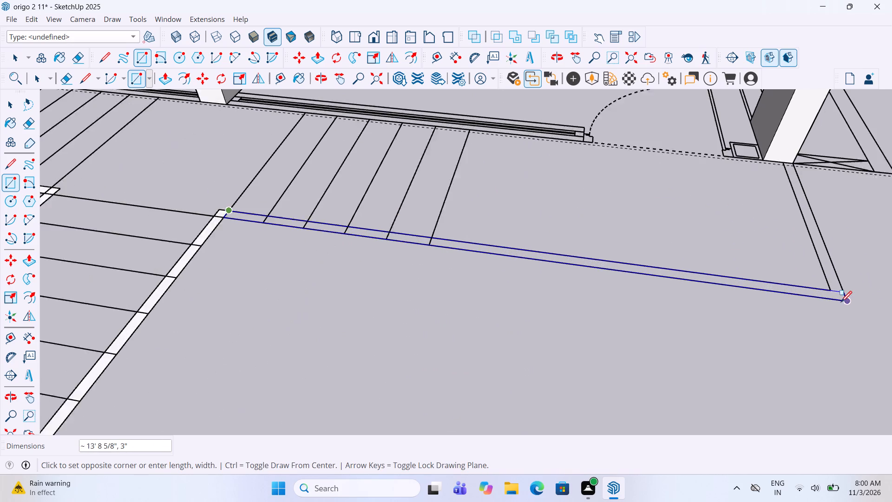
{"action": "scroll", "coordinate": [841, 303], "scroll_direction": "up", "scroll_amount": 2}
{"action": "left_click", "coordinate": [845, 302]}
{"action": "scroll", "coordinate": [655, 295], "scroll_direction": "down", "scroll_amount": 5}
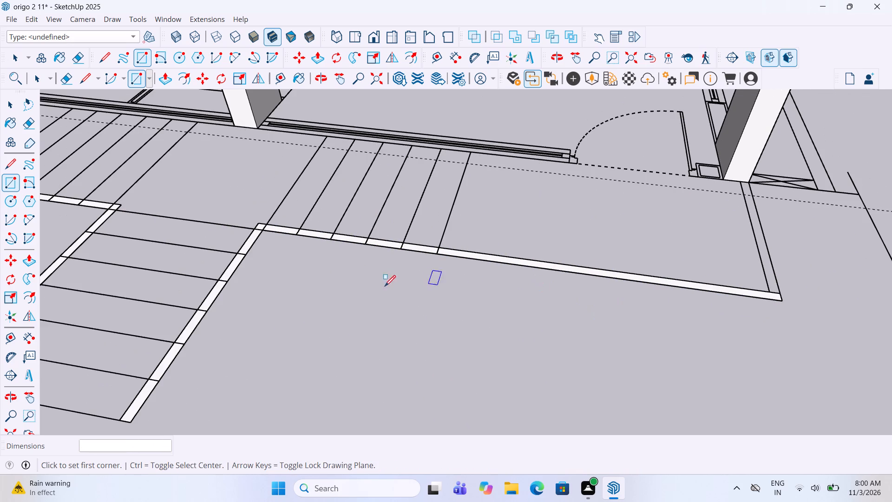
Draw a rectangle over the landing's right side strip, from the front strip back to the corner column.
{"action": "middle_click_drag", "start_coordinate": [385, 287], "coordinate": [477, 358]}
{"action": "scroll", "coordinate": [380, 338], "scroll_direction": "down", "scroll_amount": 9}
{"action": "middle_click_drag", "start_coordinate": [519, 357], "coordinate": [512, 357]}
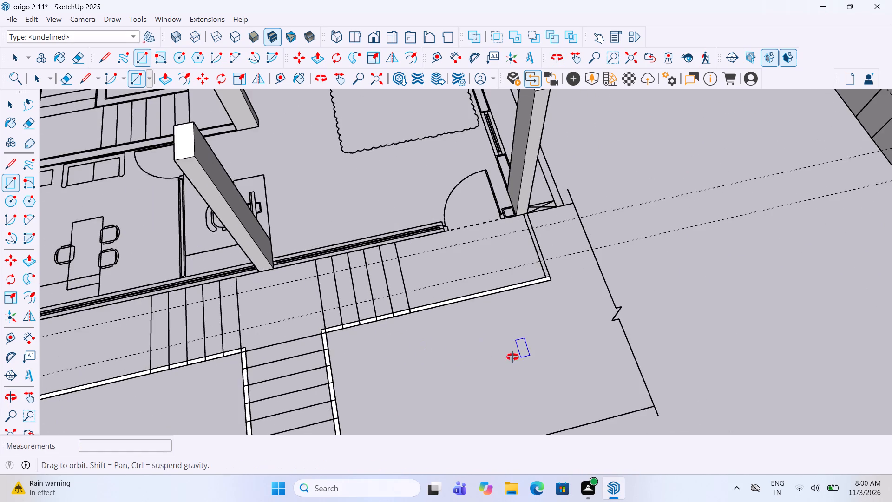
{"action": "middle_click_drag", "start_coordinate": [512, 357], "coordinate": [426, 351]}
{"action": "scroll", "coordinate": [498, 272], "scroll_direction": "up", "scroll_amount": 6}
{"action": "scroll", "coordinate": [544, 303], "scroll_direction": "up", "scroll_amount": 3}
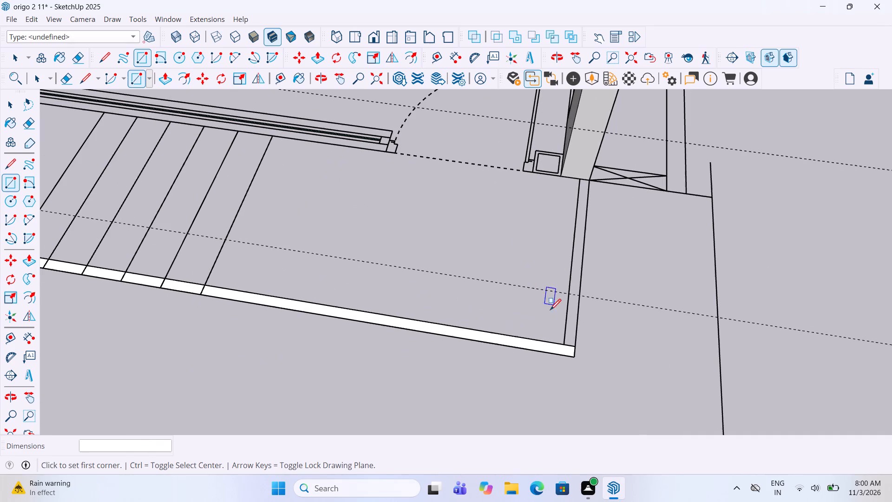
{"action": "left_click", "coordinate": [564, 343]}
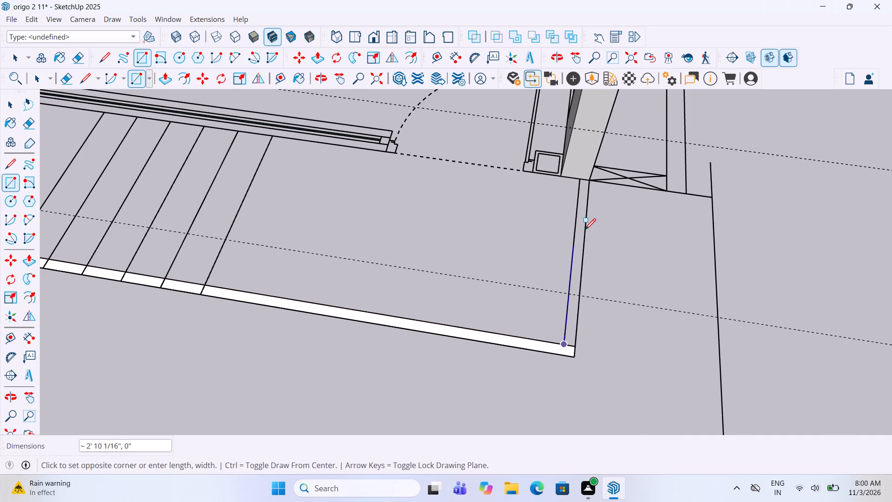
{"action": "scroll", "coordinate": [596, 188], "scroll_direction": "up", "scroll_amount": 3}
{"action": "left_click", "coordinate": [589, 182]}
{"action": "scroll", "coordinate": [597, 226], "scroll_direction": "down", "scroll_amount": 4}
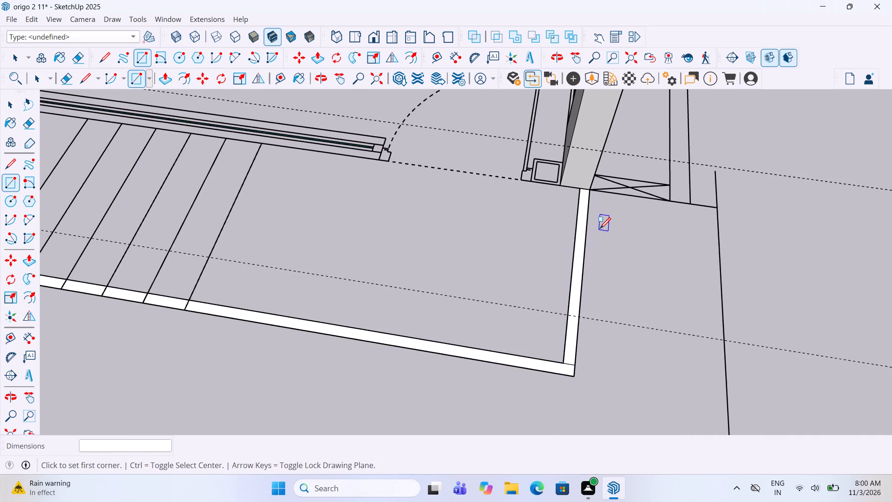
Draw a 4' 4" by 1' rectangle on the entrance flight's lowest tread and make its face a group.
{"action": "scroll", "coordinate": [599, 241], "scroll_direction": "down", "scroll_amount": 14}
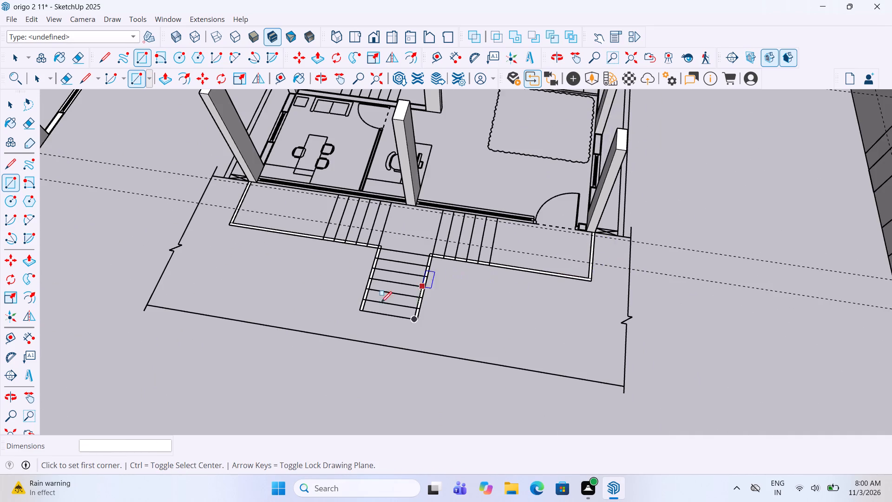
{"action": "scroll", "coordinate": [370, 310], "scroll_direction": "up", "scroll_amount": 8}
{"action": "left_click", "coordinate": [362, 313]}
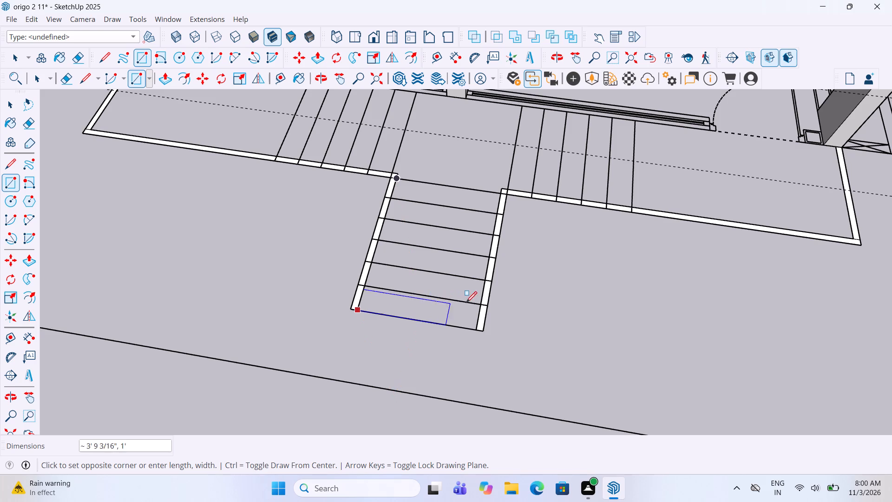
{"action": "left_click", "coordinate": [476, 306]}
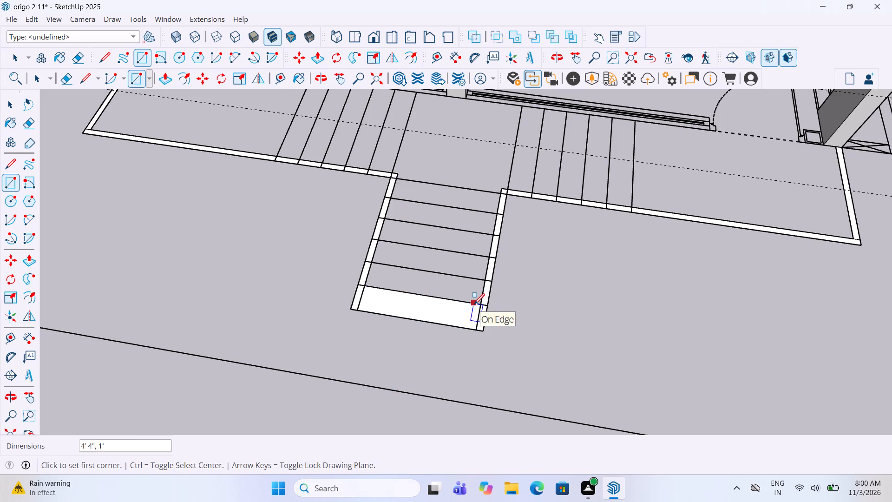
{"action": "key", "text": "space"}
{"action": "left_click", "coordinate": [441, 310]}
{"action": "right_click", "coordinate": [441, 310]}
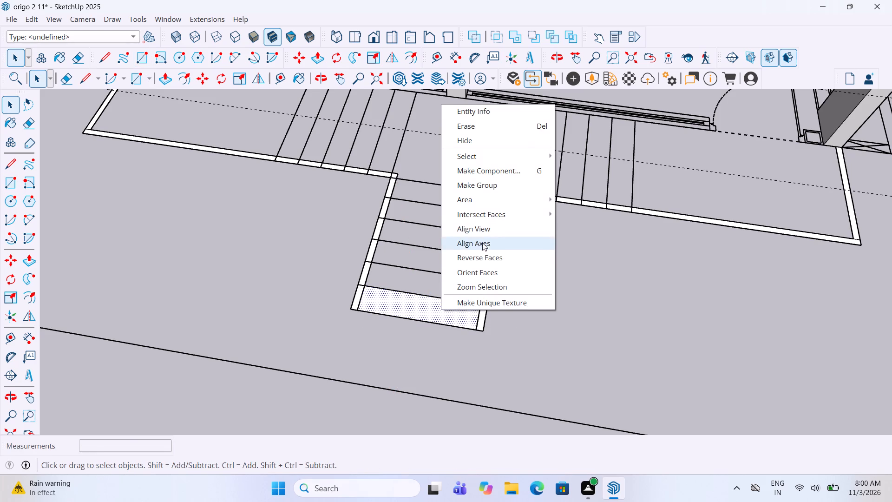
{"action": "left_click", "coordinate": [483, 187]}
Extrude the lowest tread's face up 6" inside its group to form the first step.
{"action": "triple_click", "coordinate": [455, 302]}
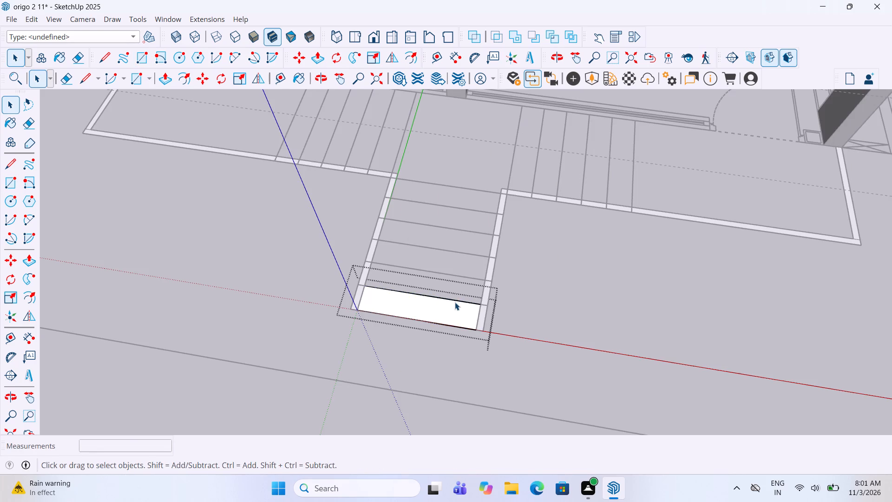
{"action": "key", "text": "p"}
{"action": "left_click", "coordinate": [457, 308]}
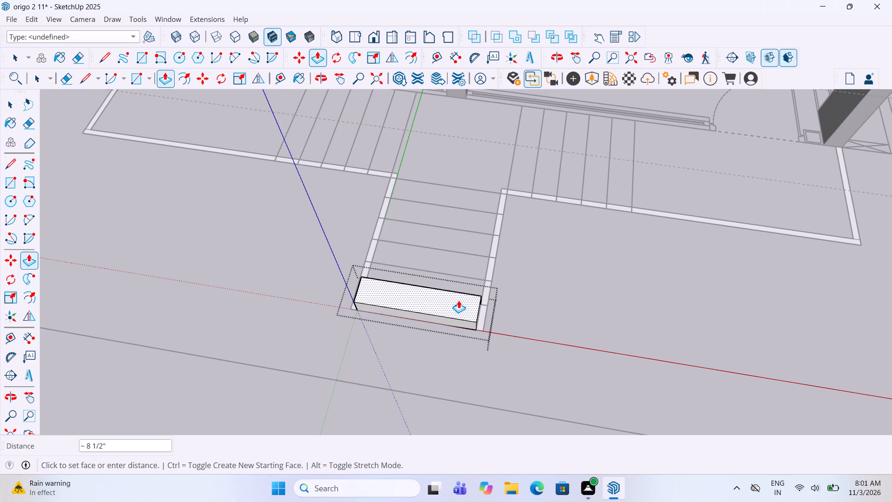
{"action": "key", "text": "6"}
{"action": "key", "text": "shift+quotedbl"}
{"action": "key", "text": "Return"}
{"action": "key", "text": "space"}
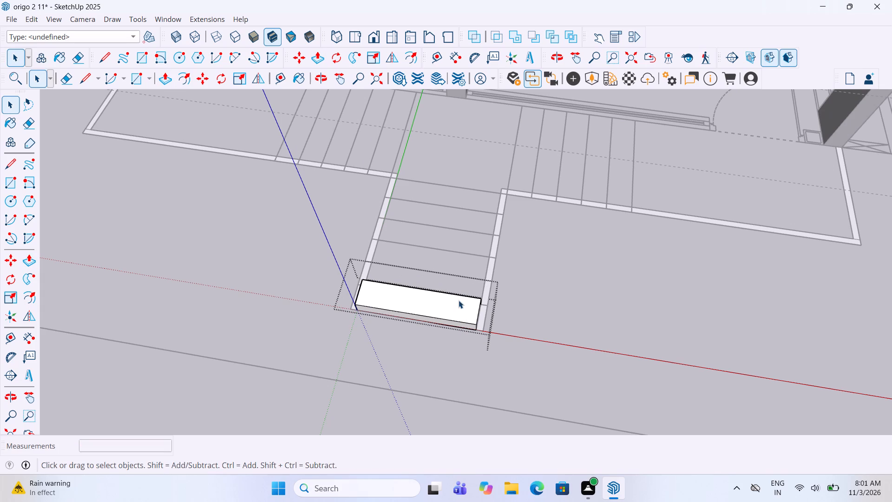
{"action": "left_click", "coordinate": [453, 350]}
Copy the first step block back and up one tread, resting on the first block's upper rear edge.
{"action": "scroll", "coordinate": [453, 350], "scroll_direction": "down", "scroll_amount": 5}
{"action": "middle_click_drag", "start_coordinate": [463, 341], "coordinate": [493, 330]}
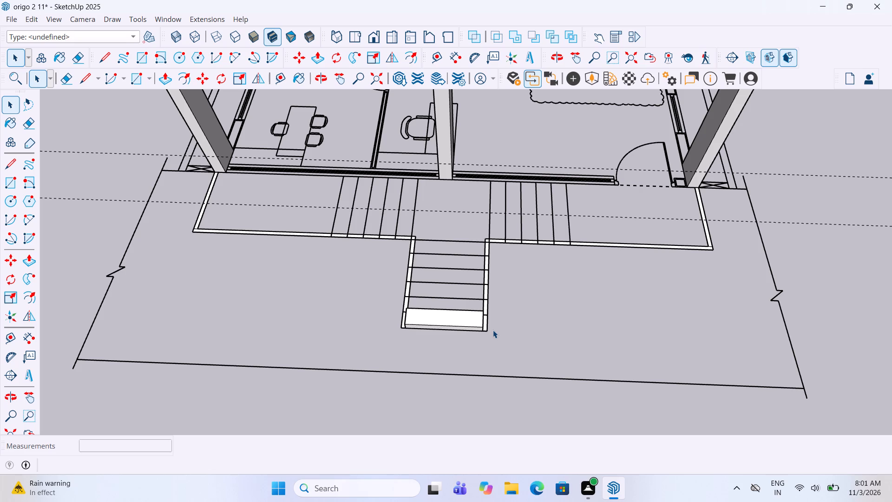
{"action": "scroll", "coordinate": [458, 318], "scroll_direction": "up", "scroll_amount": 5}
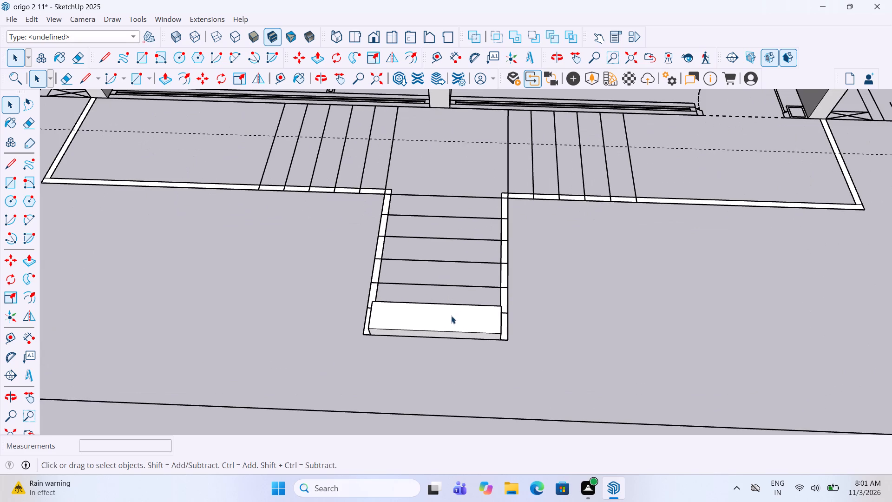
{"action": "middle_click_drag", "start_coordinate": [414, 325], "coordinate": [550, 319]}
{"action": "scroll", "coordinate": [491, 327], "scroll_direction": "up", "scroll_amount": 2}
{"action": "middle_click_drag", "start_coordinate": [467, 331], "coordinate": [472, 327]}
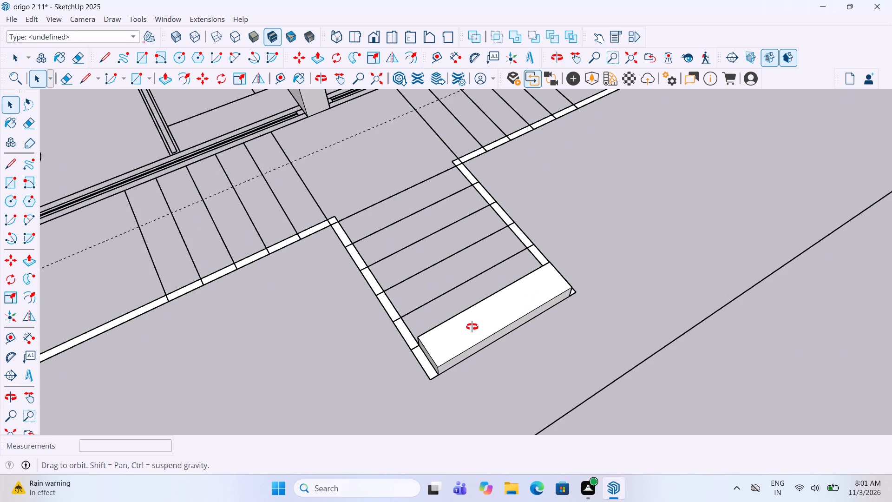
{"action": "middle_click_drag", "start_coordinate": [472, 327], "coordinate": [555, 273]}
{"action": "scroll", "coordinate": [529, 289], "scroll_direction": "up", "scroll_amount": 1}
{"action": "left_click", "coordinate": [492, 311]}
{"action": "middle_click_drag", "start_coordinate": [522, 297], "coordinate": [610, 287]}
{"action": "key", "text": "m"}
{"action": "scroll", "coordinate": [539, 323], "scroll_direction": "up", "scroll_amount": 1}
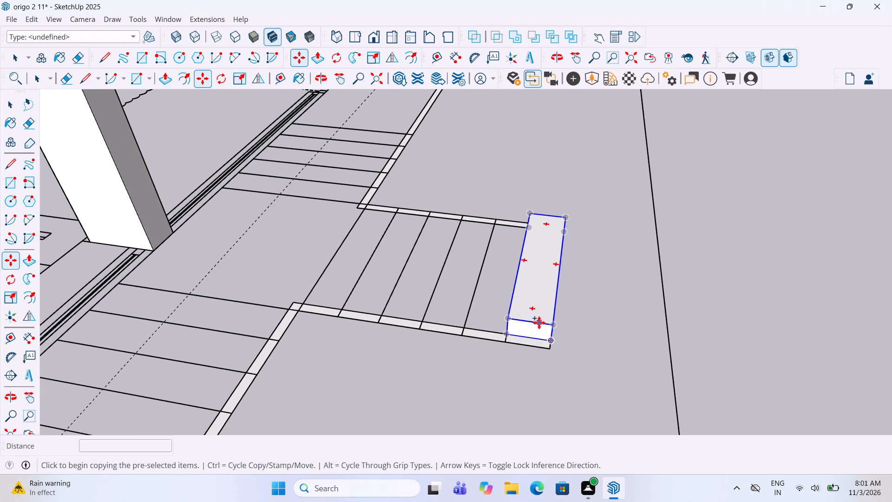
{"action": "scroll", "coordinate": [539, 323], "scroll_direction": "up", "scroll_amount": 2}
{"action": "left_click", "coordinate": [557, 346]}
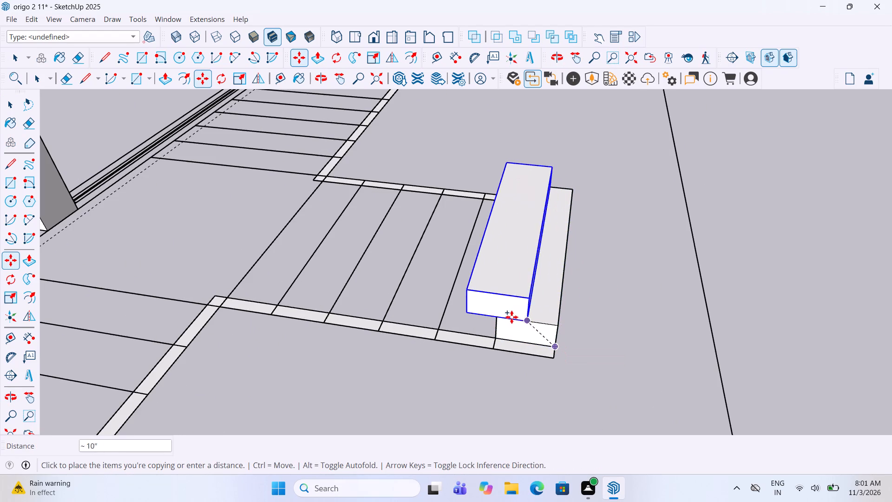
{"action": "left_click", "coordinate": [499, 315]}
Copy the step block three more times up the entrance flight, each copy one tread back and one riser up.
{"action": "key", "text": "m"}
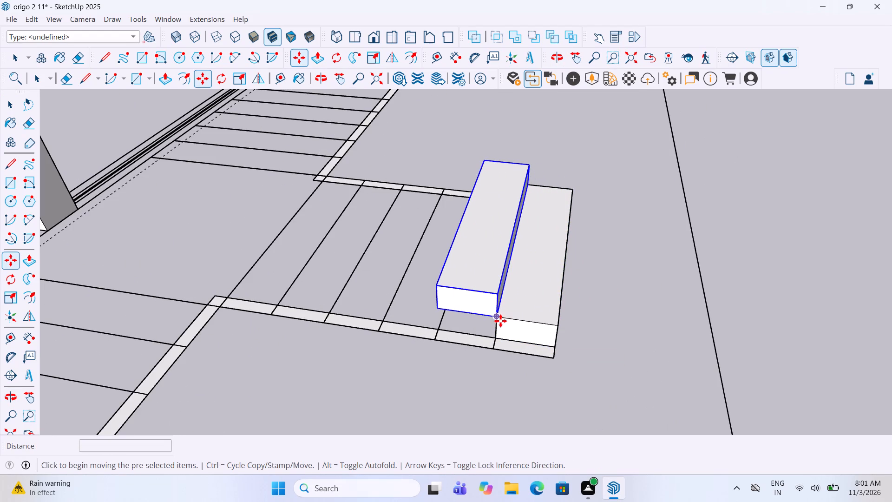
{"action": "left_click", "coordinate": [497, 316]}
{"action": "left_click", "coordinate": [441, 287]}
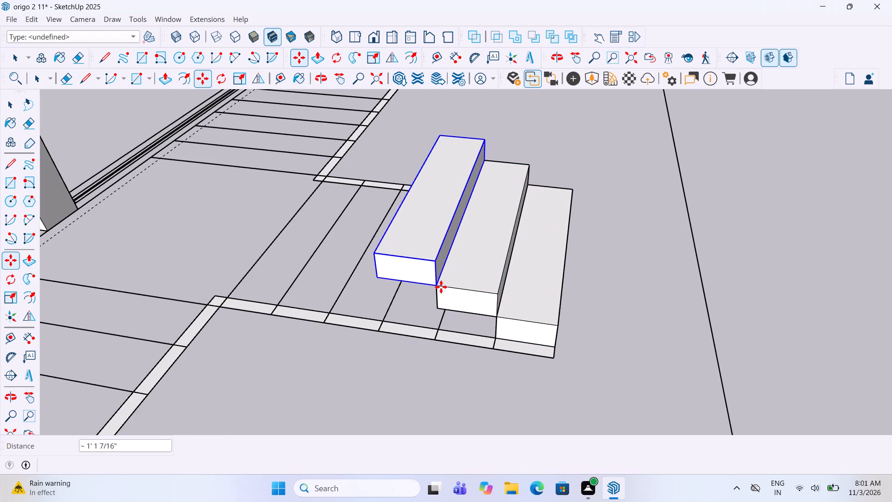
{"action": "key", "text": "m"}
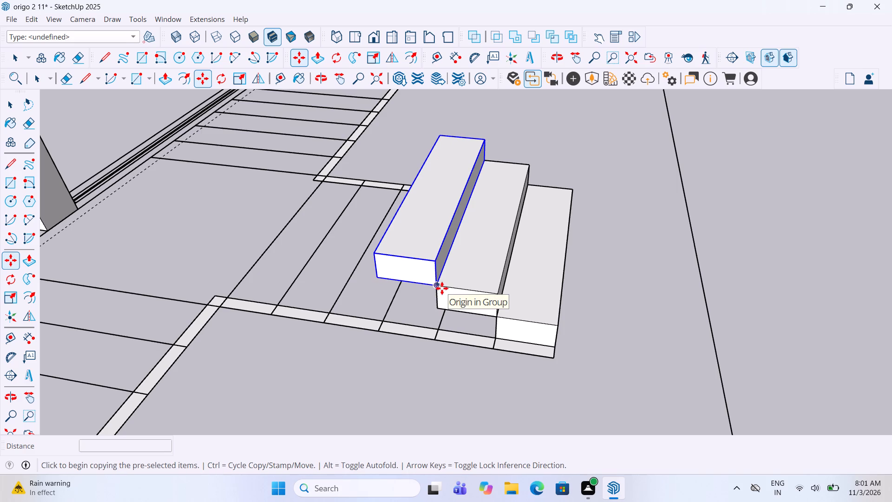
{"action": "left_click", "coordinate": [442, 288]}
{"action": "left_click", "coordinate": [380, 257]}
{"action": "key", "text": "m"}
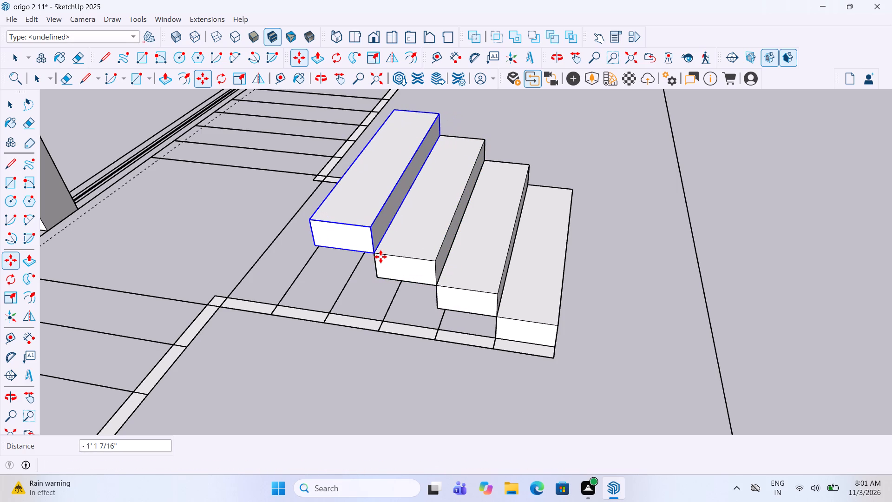
{"action": "left_click", "coordinate": [376, 253]}
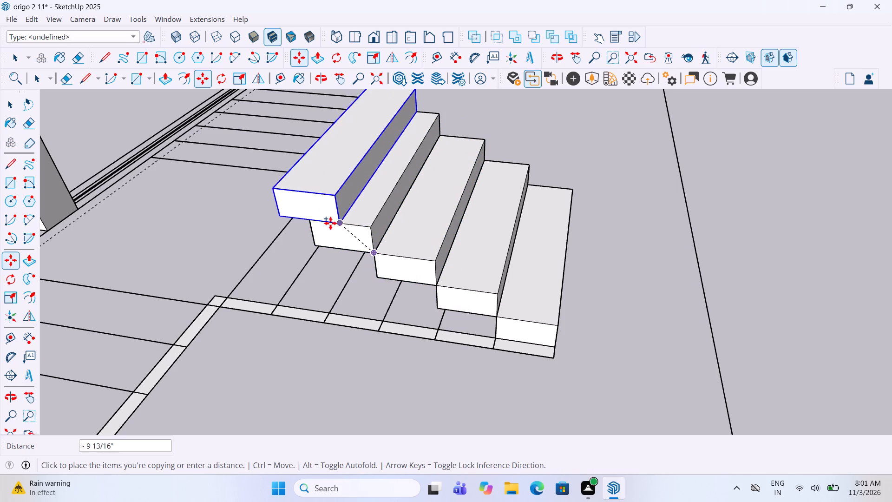
{"action": "left_click", "coordinate": [309, 220]}
{"action": "scroll", "coordinate": [314, 249], "scroll_direction": "down", "scroll_amount": 2}
{"action": "middle_click_drag", "start_coordinate": [322, 261], "coordinate": [394, 281]}
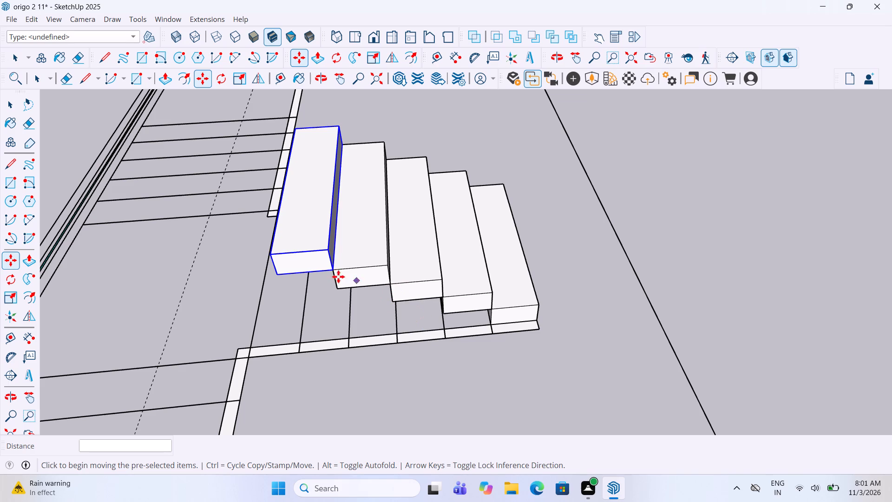
Copy the topmost step block one tread back and one riser up to form the entrance flight's sixth step.
{"action": "key", "text": "m"}
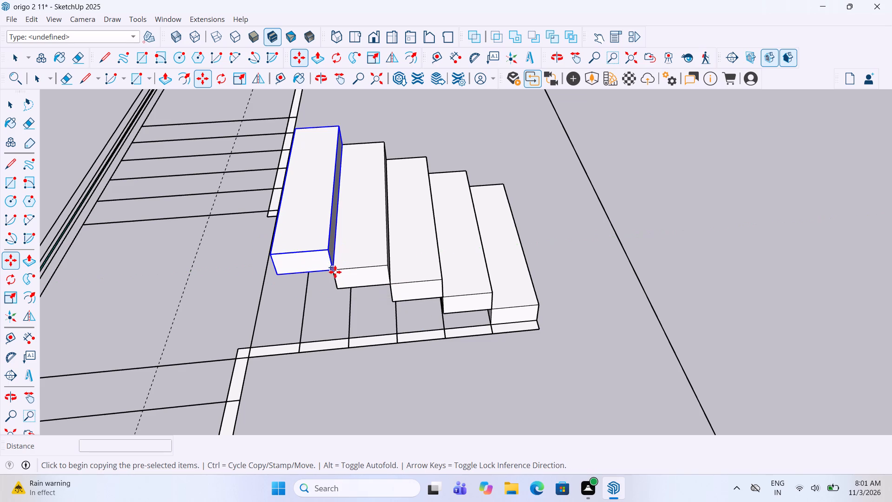
{"action": "left_click", "coordinate": [335, 272]}
{"action": "left_click", "coordinate": [275, 256]}
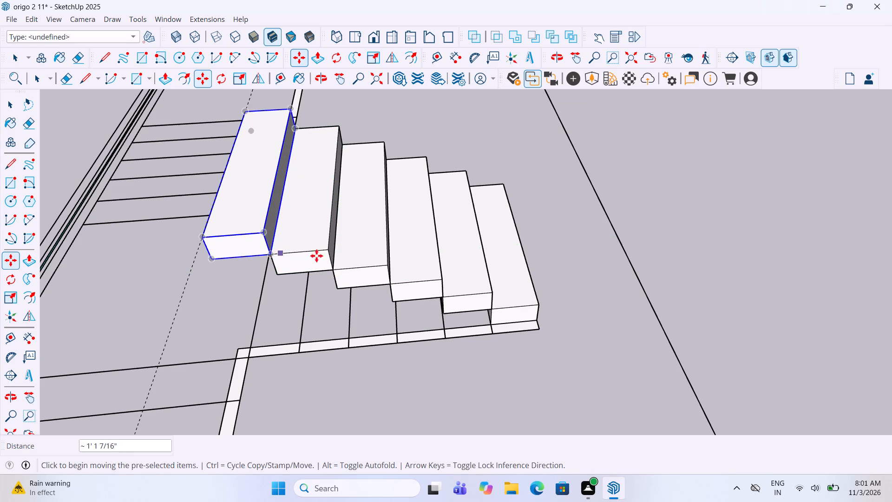
{"action": "key", "text": "space"}
{"action": "left_click", "coordinate": [539, 256]}
Draw a 4' 10" by about 4' 11 1/16" rectangle on the landing area behind the entrance flight and make its face a group.
{"action": "scroll", "coordinate": [539, 255], "scroll_direction": "down", "scroll_amount": 3}
{"action": "middle_click_drag", "start_coordinate": [539, 255], "coordinate": [156, 251]}
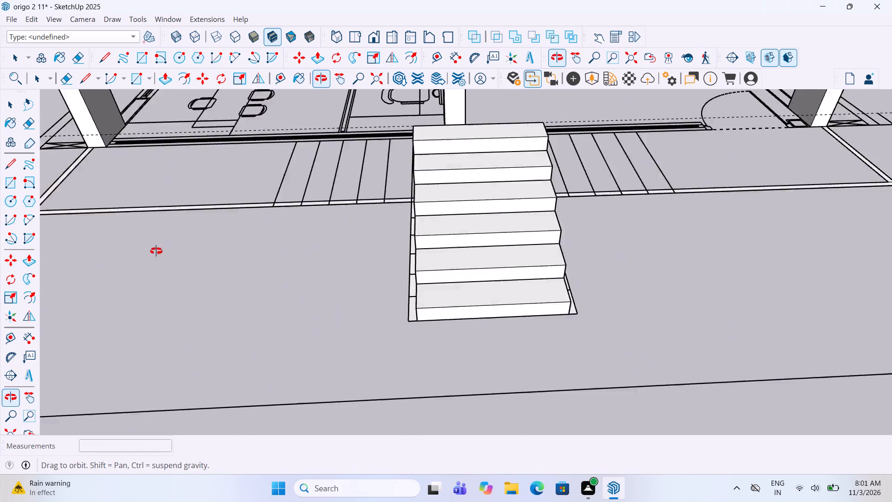
{"action": "middle_click_drag", "start_coordinate": [156, 251], "coordinate": [151, 252]}
{"action": "scroll", "coordinate": [381, 266], "scroll_direction": "down", "scroll_amount": 5}
{"action": "middle_click_drag", "start_coordinate": [383, 255], "coordinate": [560, 310]}
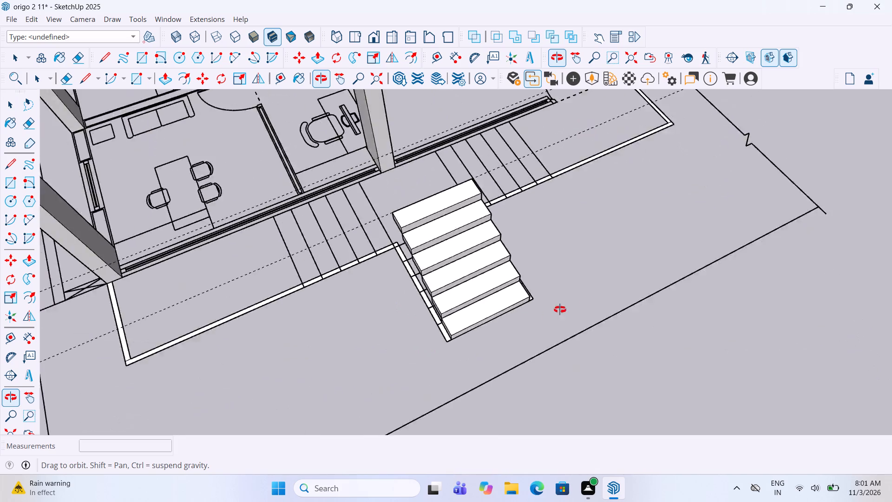
{"action": "middle_click_drag", "start_coordinate": [560, 310], "coordinate": [665, 292]}
{"action": "middle_click_drag", "start_coordinate": [437, 271], "coordinate": [492, 260]}
{"action": "scroll", "coordinate": [463, 261], "scroll_direction": "up", "scroll_amount": 3}
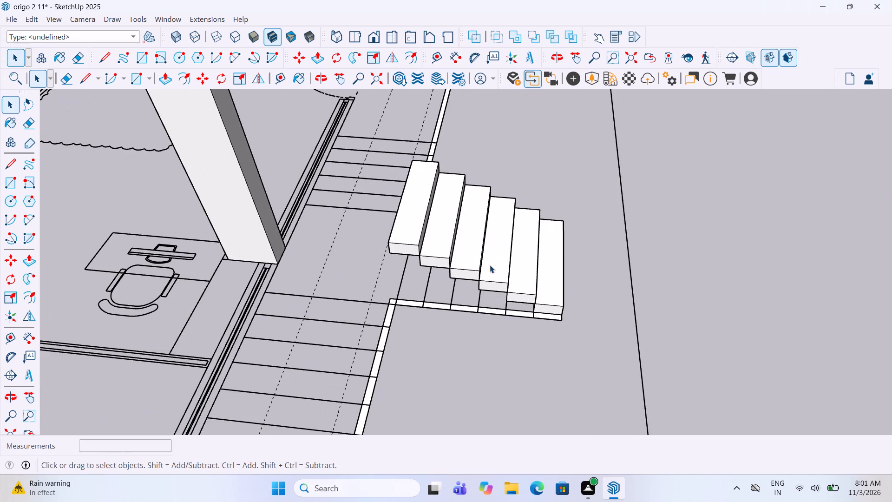
{"action": "left_click", "coordinate": [8, 183]}
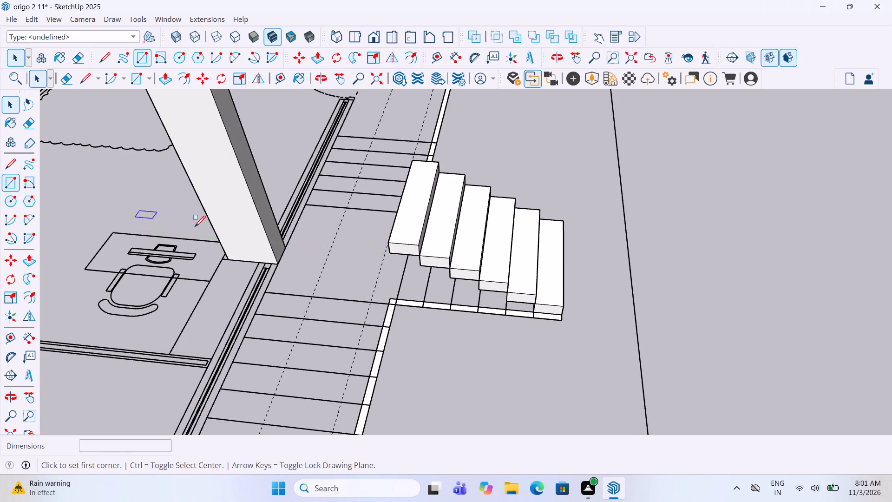
{"action": "scroll", "coordinate": [189, 273], "scroll_direction": "up", "scroll_amount": 4}
{"action": "left_click", "coordinate": [301, 302]}
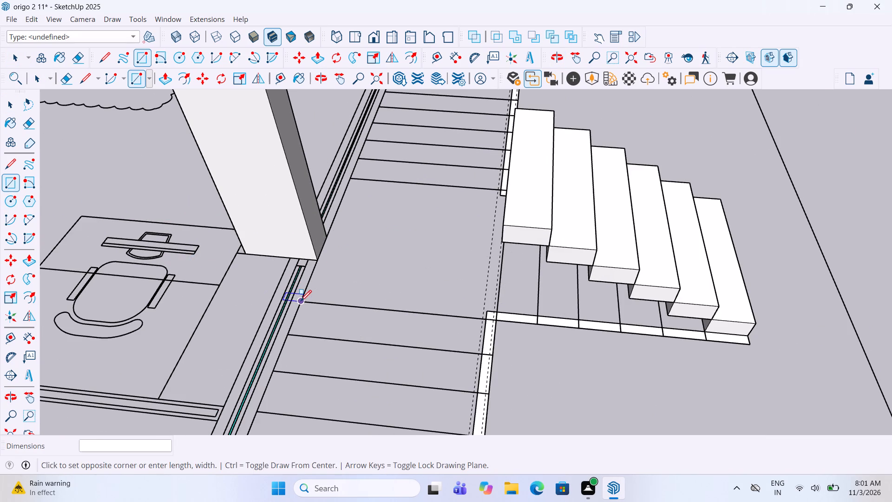
{"action": "middle_click_drag", "start_coordinate": [359, 273], "coordinate": [422, 257]}
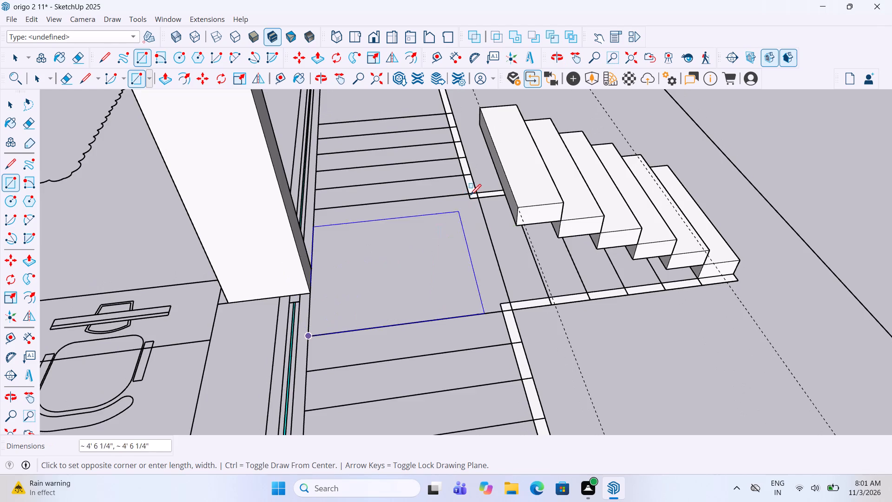
{"action": "scroll", "coordinate": [475, 191], "scroll_direction": "up", "scroll_amount": 8}
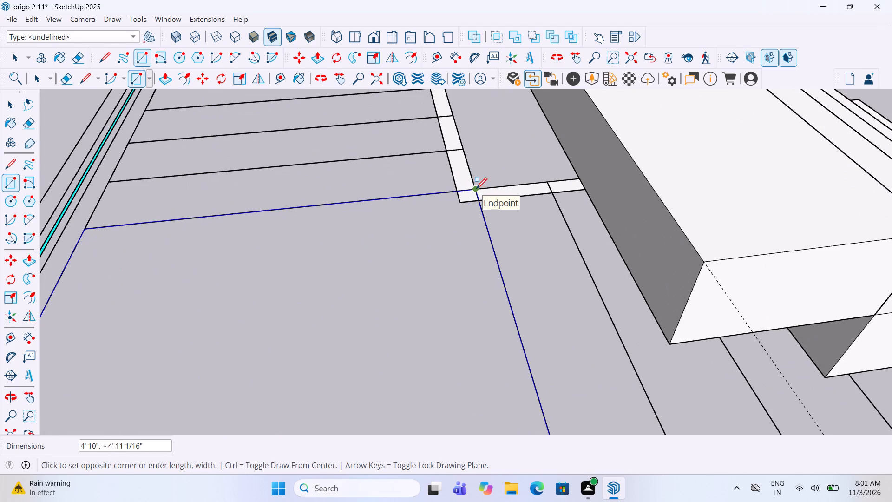
{"action": "left_click", "coordinate": [476, 190]}
{"action": "scroll", "coordinate": [476, 190], "scroll_direction": "down", "scroll_amount": 5}
{"action": "middle_click_drag", "start_coordinate": [475, 198], "coordinate": [461, 198]}
{"action": "key", "text": "space"}
{"action": "left_click", "coordinate": [423, 250]}
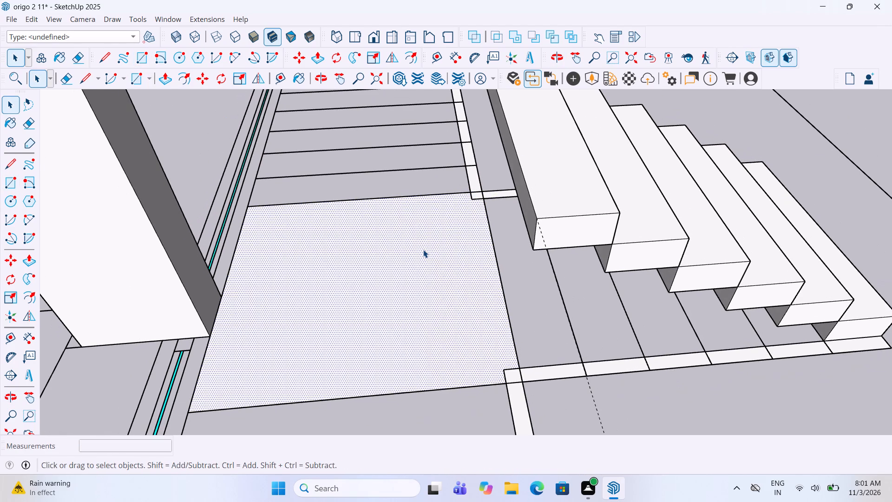
{"action": "right_click", "coordinate": [423, 250]}
{"action": "left_click", "coordinate": [459, 325]}
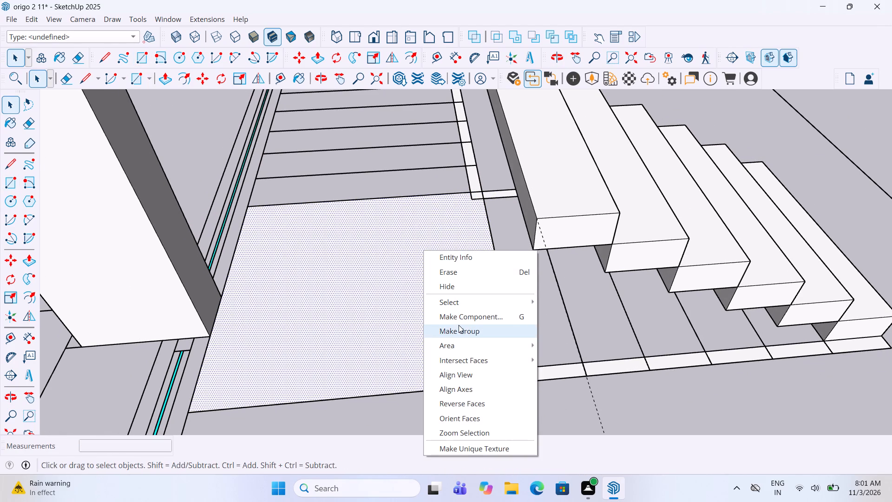
Extrude the landing face up 6" inside its group, leaving the group when done.
{"action": "double_click", "coordinate": [404, 310]}
{"action": "key", "text": "p"}
{"action": "left_click", "coordinate": [406, 305]}
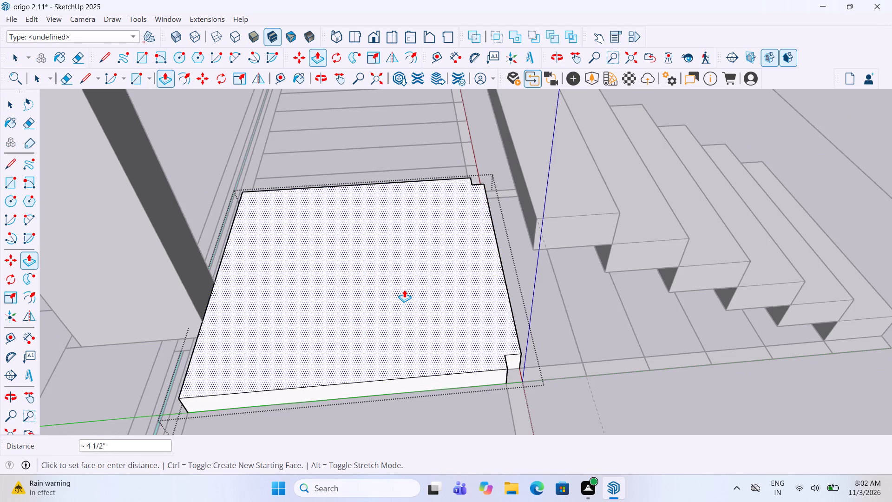
{"action": "type", "text": "6\""}
{"action": "key", "text": "Return"}
{"action": "key", "text": "space"}
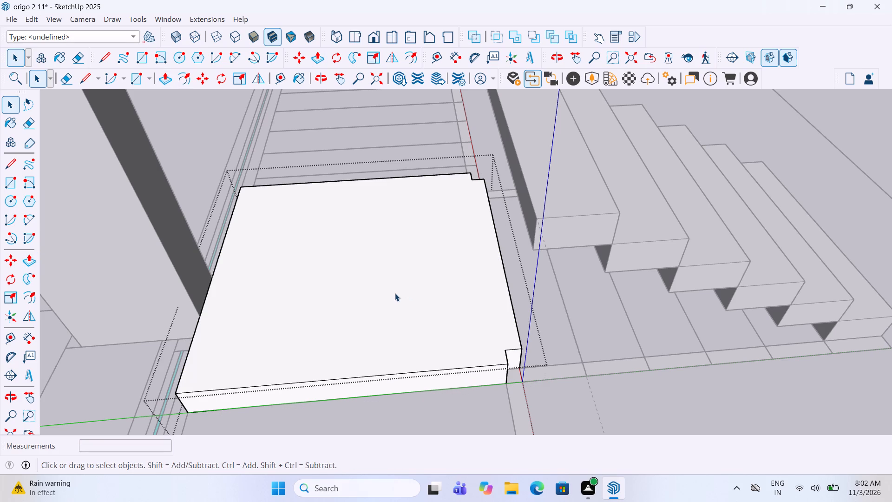
{"action": "scroll", "coordinate": [395, 293], "scroll_direction": "down", "scroll_amount": 4}
{"action": "left_click", "coordinate": [495, 363]}
{"action": "left_click", "coordinate": [542, 376]}
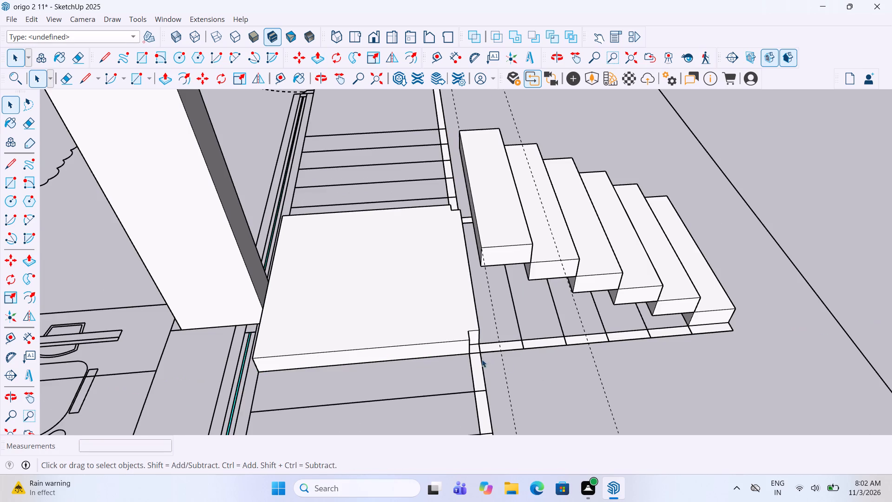
Move the landing slab up so its lower front corner rests on the top step block's upper rear corner.
{"action": "left_click", "coordinate": [442, 348]}
{"action": "scroll", "coordinate": [464, 345], "scroll_direction": "up", "scroll_amount": 3}
{"action": "key", "text": "m"}
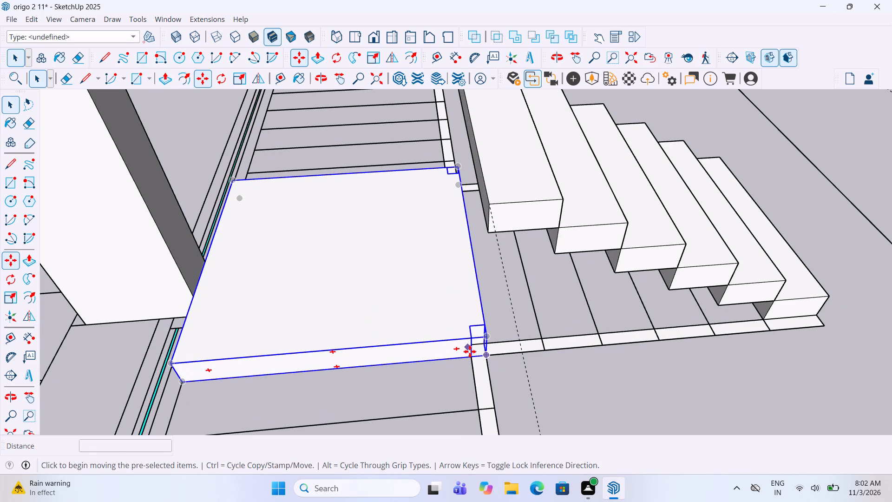
{"action": "left_click", "coordinate": [486, 356]}
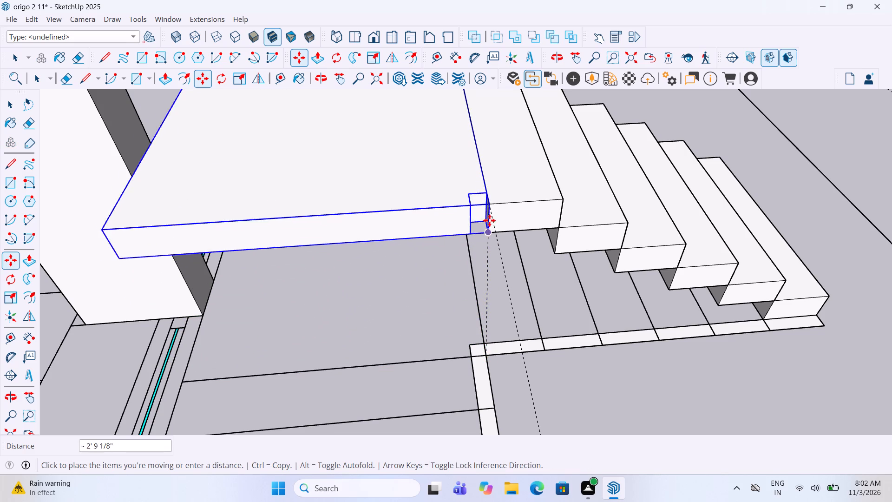
{"action": "left_click", "coordinate": [492, 206]}
{"action": "key", "text": "space"}
{"action": "left_click", "coordinate": [487, 275]}
Examine the entrance flight and raised landing from several angles.
{"action": "middle_click_drag", "start_coordinate": [515, 274], "coordinate": [515, 274]}
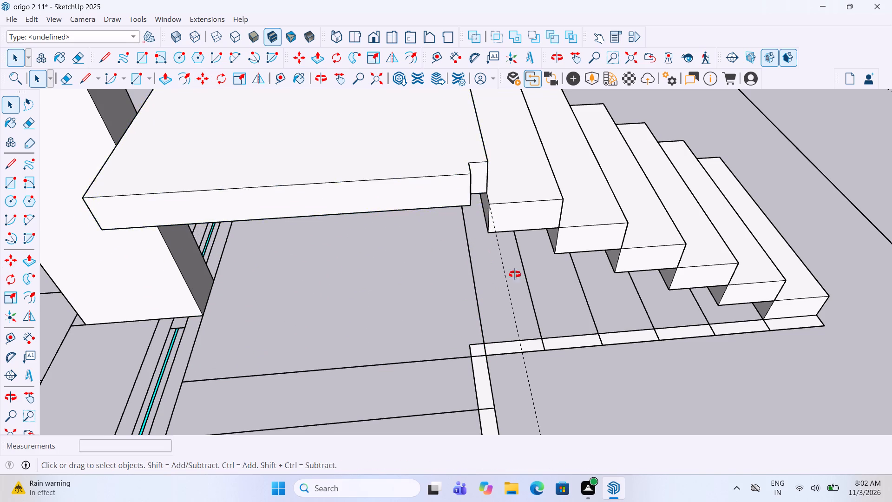
{"action": "middle_click_drag", "start_coordinate": [515, 274], "coordinate": [308, 281]}
{"action": "scroll", "coordinate": [433, 279], "scroll_direction": "down", "scroll_amount": 5}
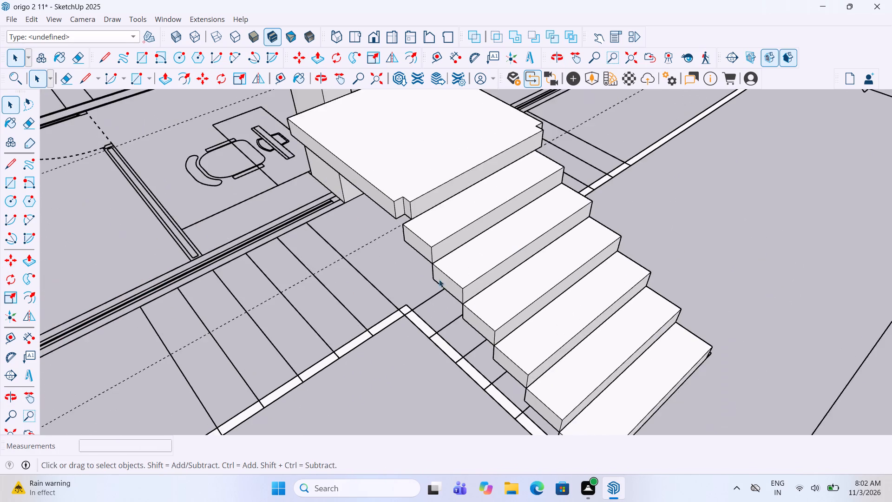
{"action": "middle_click_drag", "start_coordinate": [562, 206], "coordinate": [340, 211]}
{"action": "scroll", "coordinate": [483, 230], "scroll_direction": "down", "scroll_amount": 3}
{"action": "middle_click_drag", "start_coordinate": [496, 232], "coordinate": [512, 232]}
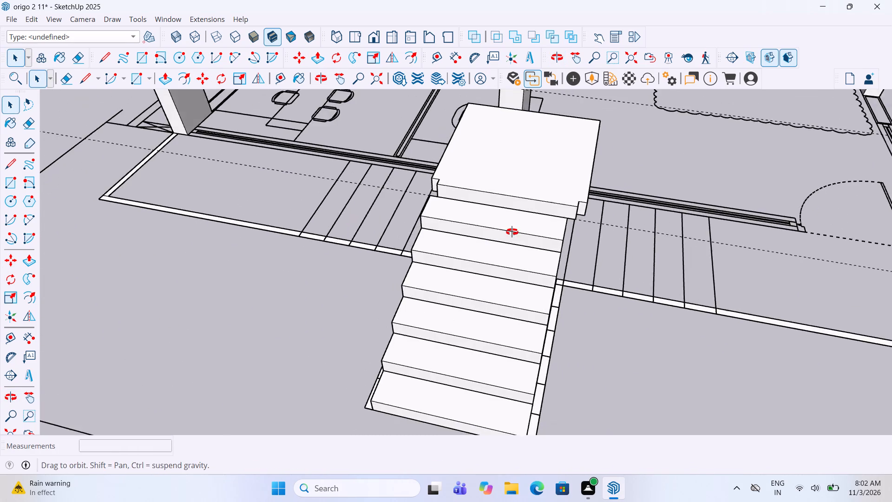
{"action": "middle_click_drag", "start_coordinate": [512, 232], "coordinate": [561, 245]}
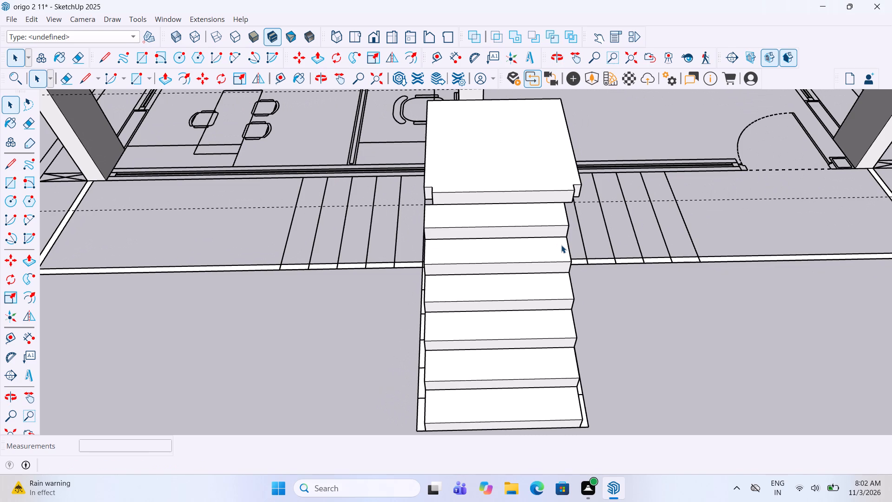
{"action": "scroll", "coordinate": [561, 245], "scroll_direction": "down", "scroll_amount": 5}
{"action": "middle_click_drag", "start_coordinate": [449, 230], "coordinate": [554, 241]}
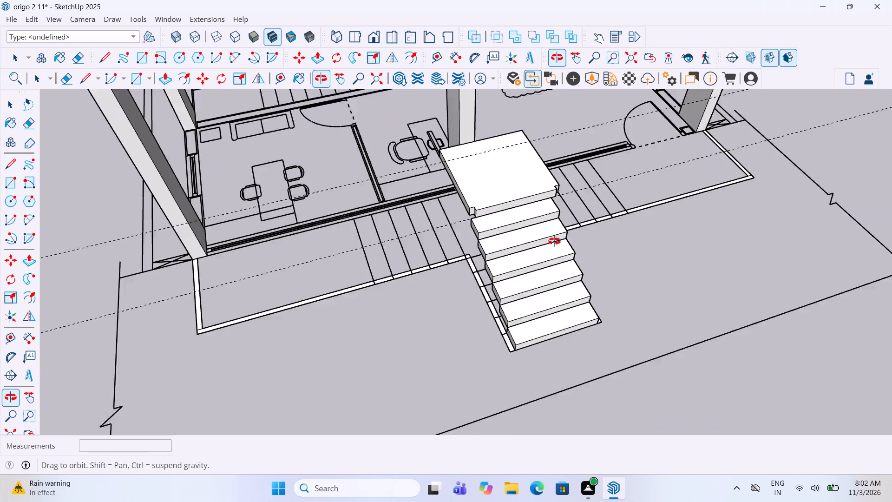
{"action": "middle_click_drag", "start_coordinate": [554, 241], "coordinate": [713, 236]}
Draw a rectangle about 4' 8 1/16" by 1' on the tread beside the landing, left when facing the building, and group its face.
{"action": "scroll", "coordinate": [417, 240], "scroll_direction": "up", "scroll_amount": 4}
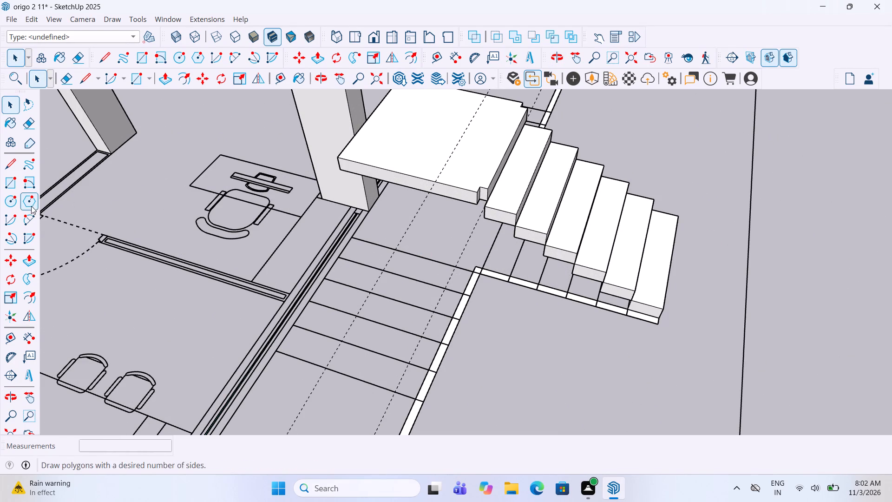
{"action": "left_click", "coordinate": [11, 181]}
{"action": "middle_click_drag", "start_coordinate": [256, 248], "coordinate": [364, 256]}
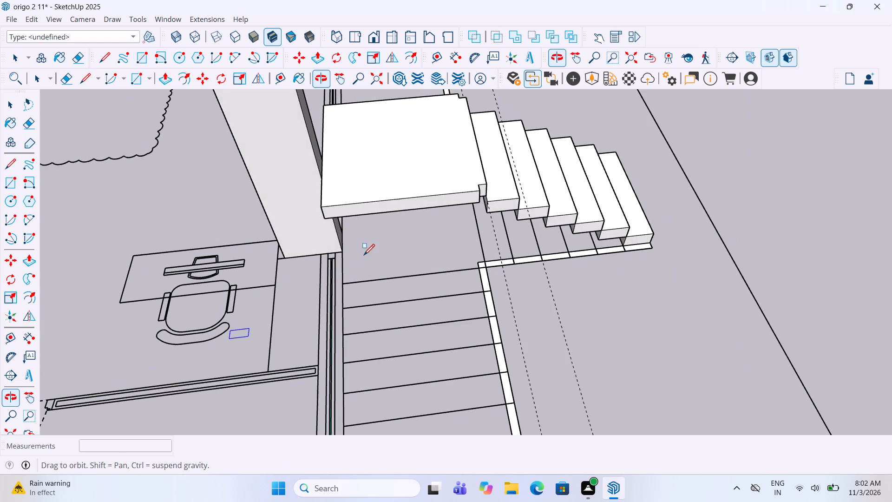
{"action": "scroll", "coordinate": [490, 273], "scroll_direction": "up", "scroll_amount": 5}
{"action": "scroll", "coordinate": [490, 273], "scroll_direction": "down", "scroll_amount": 2}
{"action": "middle_click_drag", "start_coordinate": [488, 271], "coordinate": [486, 271]}
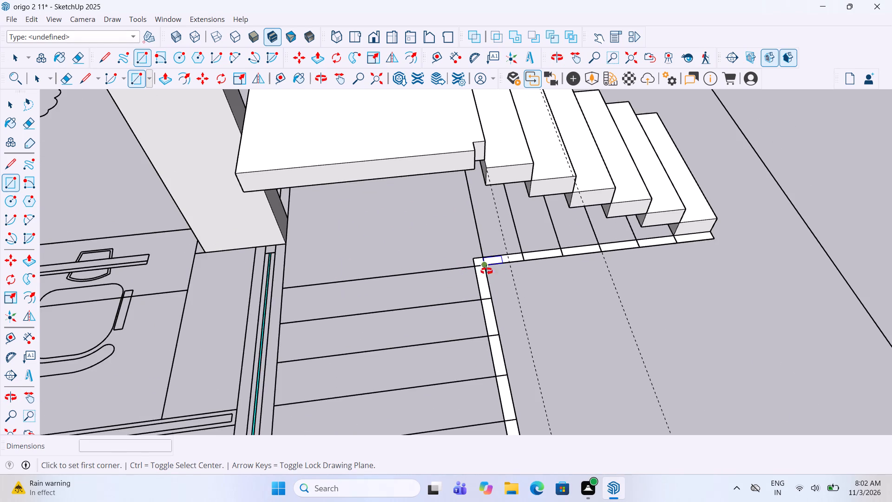
{"action": "middle_click_drag", "start_coordinate": [486, 271], "coordinate": [474, 269]}
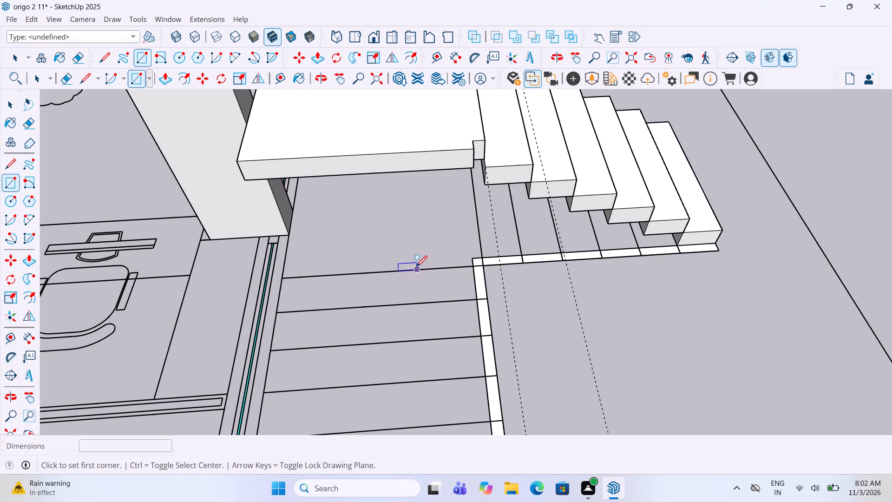
{"action": "scroll", "coordinate": [468, 270], "scroll_direction": "up", "scroll_amount": 3}
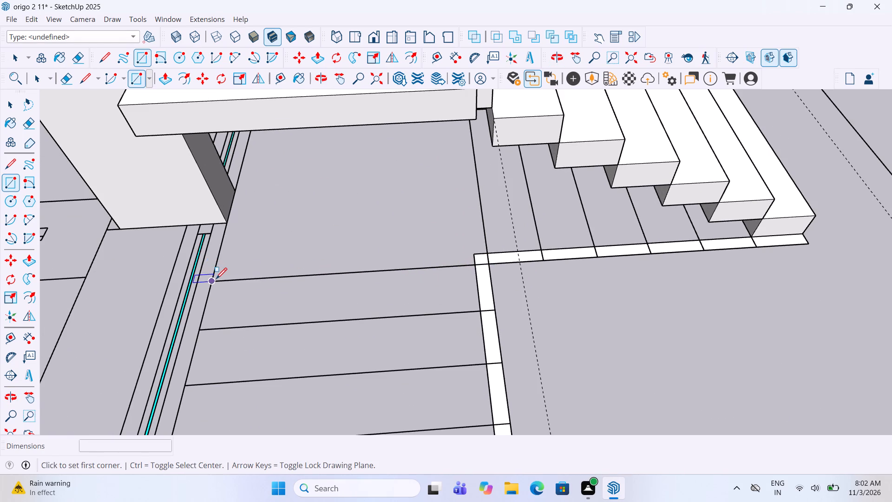
{"action": "left_click", "coordinate": [216, 280]}
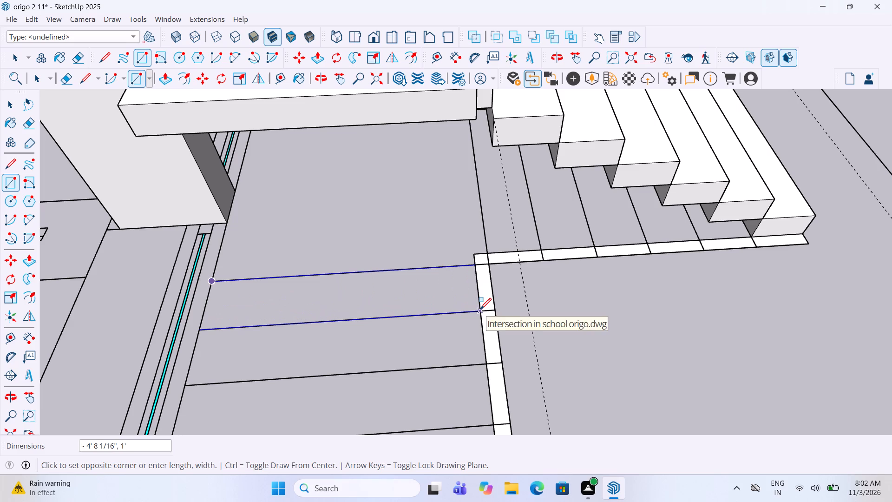
{"action": "left_click", "coordinate": [480, 310]}
{"action": "key", "text": "space"}
{"action": "left_click", "coordinate": [436, 298]}
{"action": "right_click", "coordinate": [436, 298]}
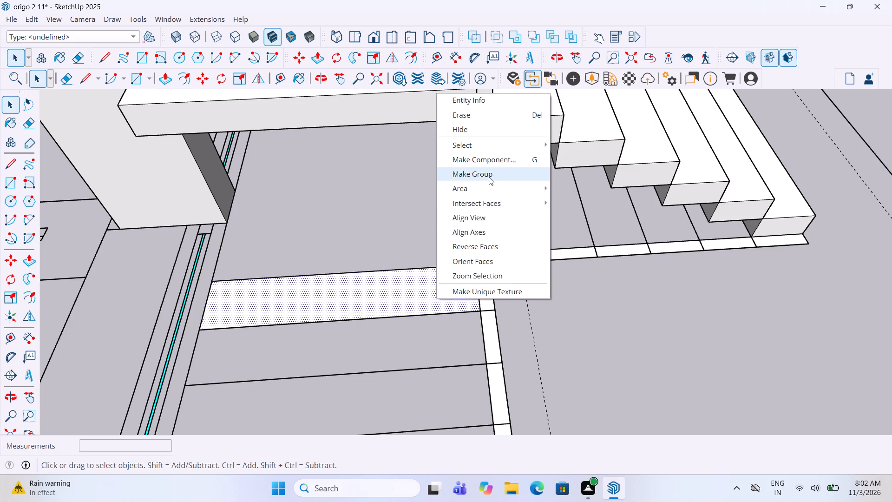
{"action": "left_click", "coordinate": [489, 177]}
Extrude the side flight's first tread face up 6" inside its group, leaving the group when done.
{"action": "triple_click", "coordinate": [413, 286]}
{"action": "key", "text": "p"}
{"action": "left_click", "coordinate": [413, 291]}
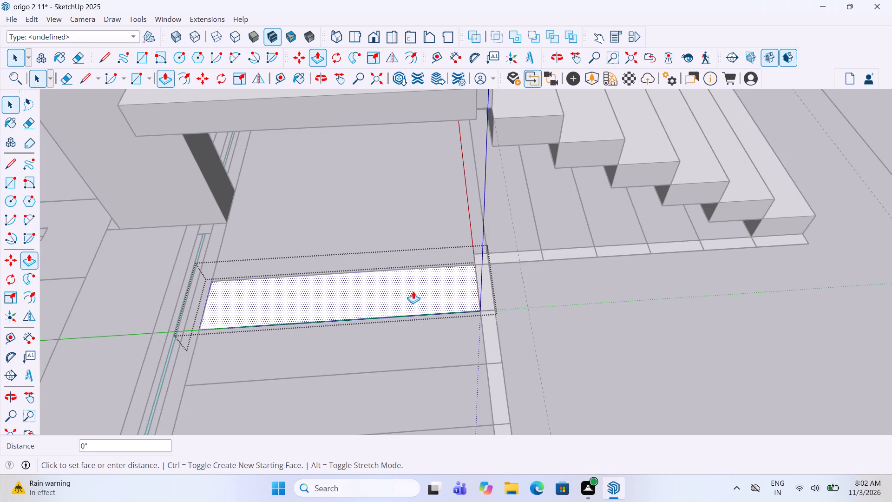
{"action": "type", "text": "6\""}
{"action": "key", "text": "Return"}
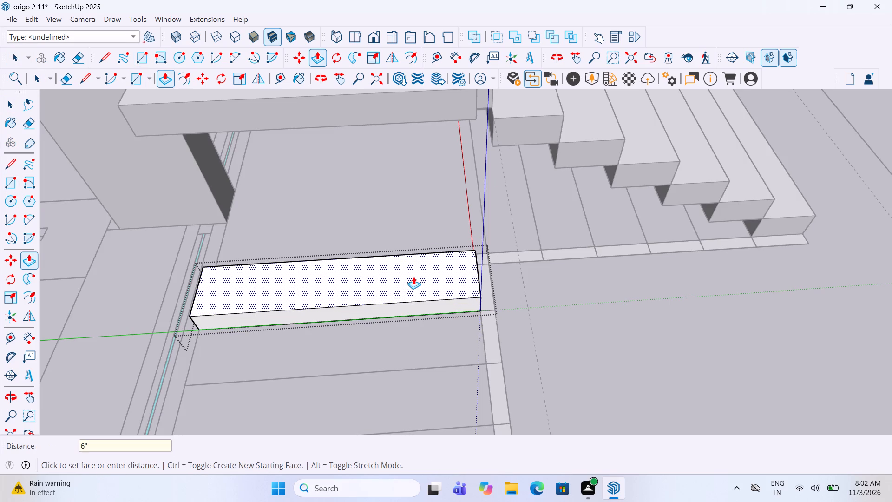
{"action": "key", "text": "space"}
{"action": "left_click", "coordinate": [682, 324]}
Move the side flight's tread block up against the landing slab's side, aligning its lower rear corner with the slab's lower corner.
{"action": "scroll", "coordinate": [677, 328], "scroll_direction": "down", "scroll_amount": 5}
{"action": "middle_click_drag", "start_coordinate": [429, 295], "coordinate": [550, 284]}
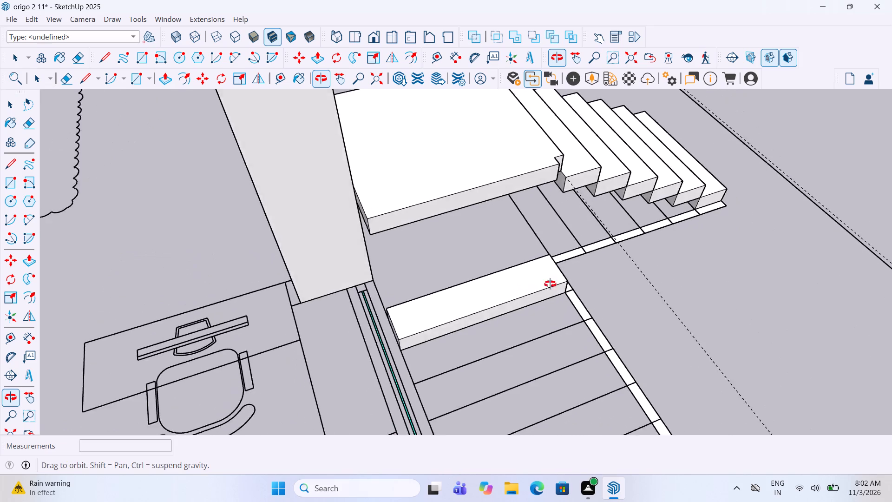
{"action": "middle_click_drag", "start_coordinate": [550, 284], "coordinate": [665, 278]}
{"action": "scroll", "coordinate": [487, 312], "scroll_direction": "up", "scroll_amount": 3}
{"action": "left_click", "coordinate": [485, 323]}
{"action": "scroll", "coordinate": [469, 344], "scroll_direction": "up", "scroll_amount": 1}
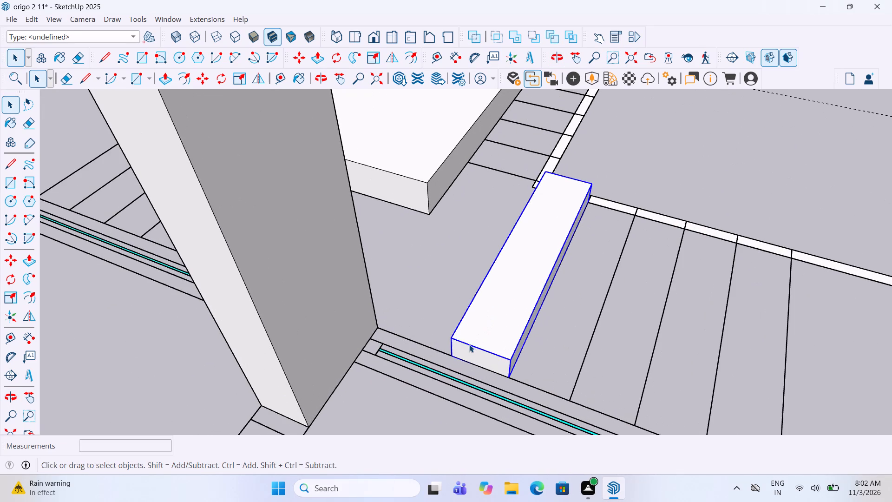
{"action": "key", "text": "m"}
{"action": "left_click", "coordinate": [448, 356]}
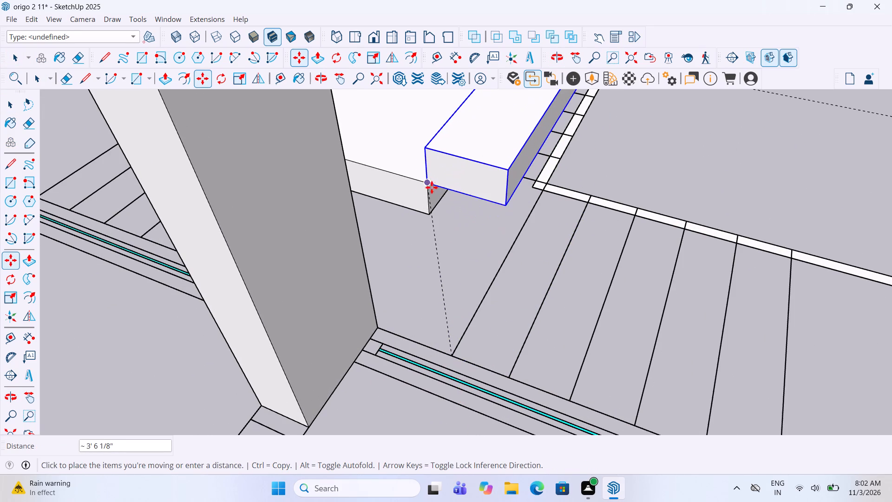
{"action": "left_click", "coordinate": [429, 211]}
{"action": "key", "text": "space"}
{"action": "left_click", "coordinate": [424, 283]}
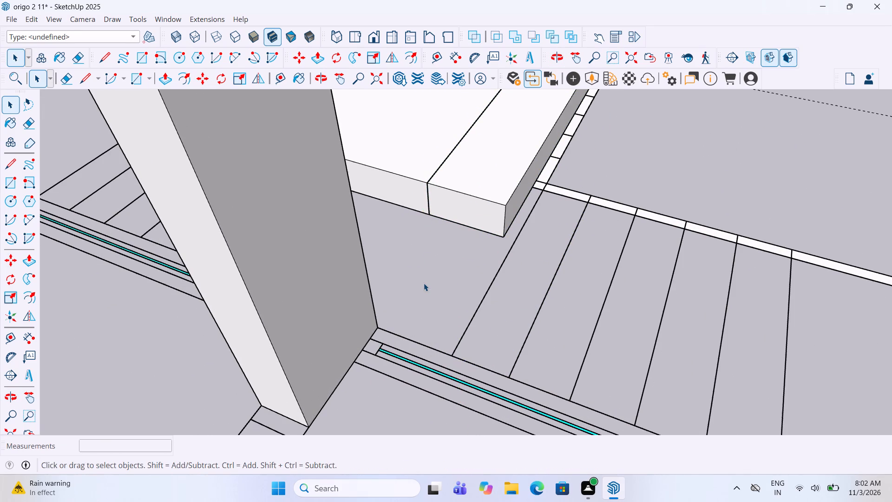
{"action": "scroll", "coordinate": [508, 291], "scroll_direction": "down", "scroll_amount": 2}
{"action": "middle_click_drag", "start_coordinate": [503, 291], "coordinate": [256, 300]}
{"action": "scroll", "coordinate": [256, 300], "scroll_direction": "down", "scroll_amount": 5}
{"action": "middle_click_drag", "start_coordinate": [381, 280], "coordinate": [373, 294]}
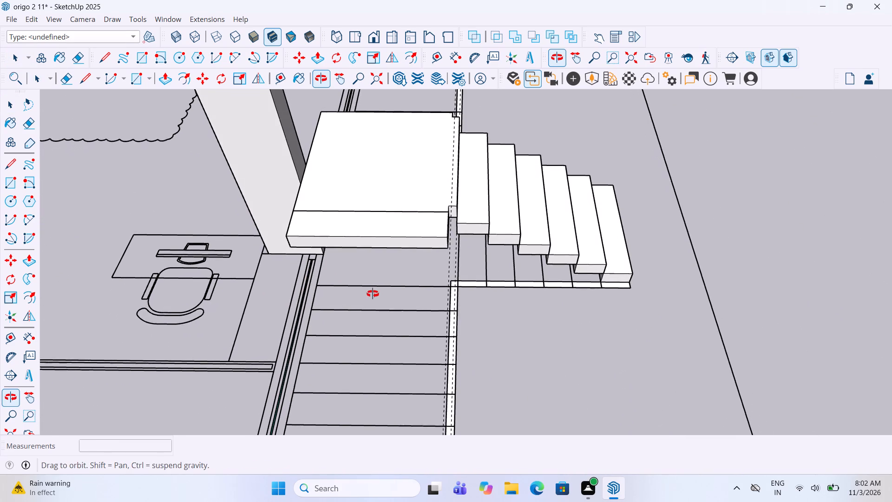
Raise the side flight's tread block 6" so its lower rear corner meets the landing slab's upper corner.
{"action": "middle_click_drag", "start_coordinate": [373, 294], "coordinate": [374, 295]}
{"action": "middle_click_drag", "start_coordinate": [325, 273], "coordinate": [598, 258]}
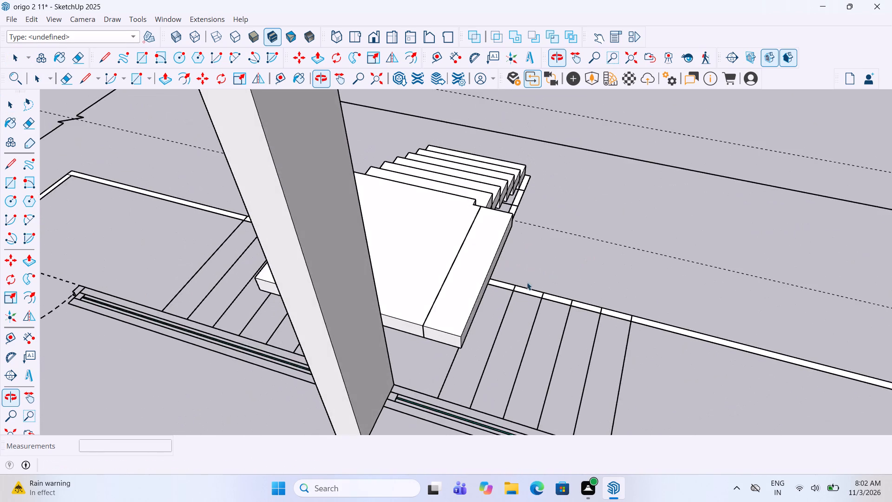
{"action": "scroll", "coordinate": [461, 311], "scroll_direction": "up", "scroll_amount": 3}
{"action": "left_click", "coordinate": [453, 319]}
{"action": "scroll", "coordinate": [432, 332], "scroll_direction": "up", "scroll_amount": 3}
{"action": "key", "text": "m"}
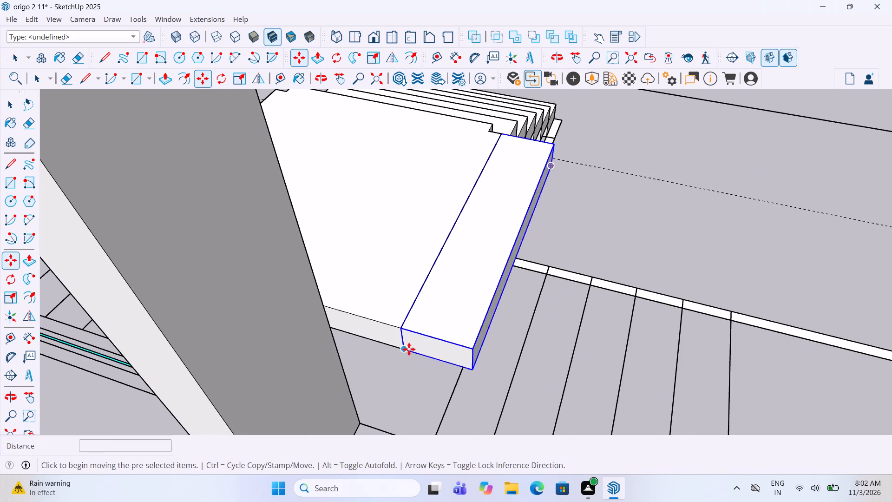
{"action": "left_click", "coordinate": [408, 351]}
{"action": "left_click", "coordinate": [402, 328]}
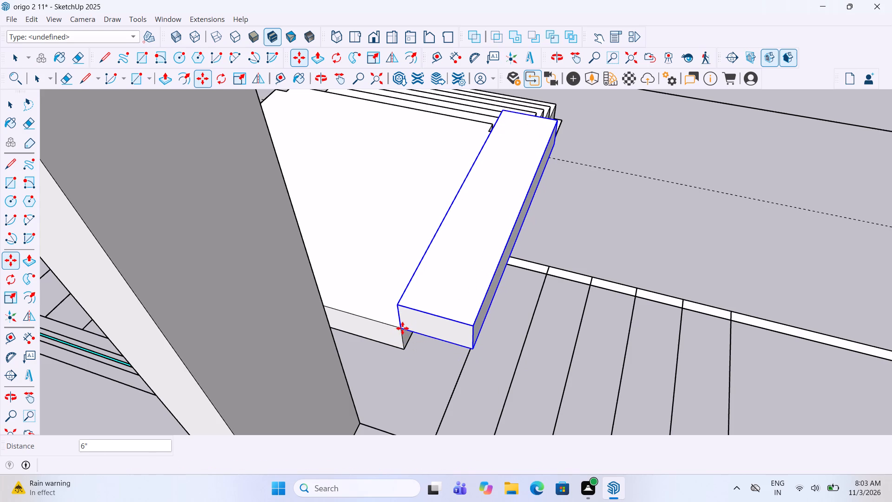
{"action": "key", "text": "space"}
{"action": "left_click", "coordinate": [510, 352]}
Examine the raised side tread against the landing and entrance flight from several angles.
{"action": "middle_click_drag", "start_coordinate": [603, 332], "coordinate": [319, 348]}
{"action": "scroll", "coordinate": [321, 348], "scroll_direction": "down", "scroll_amount": 2}
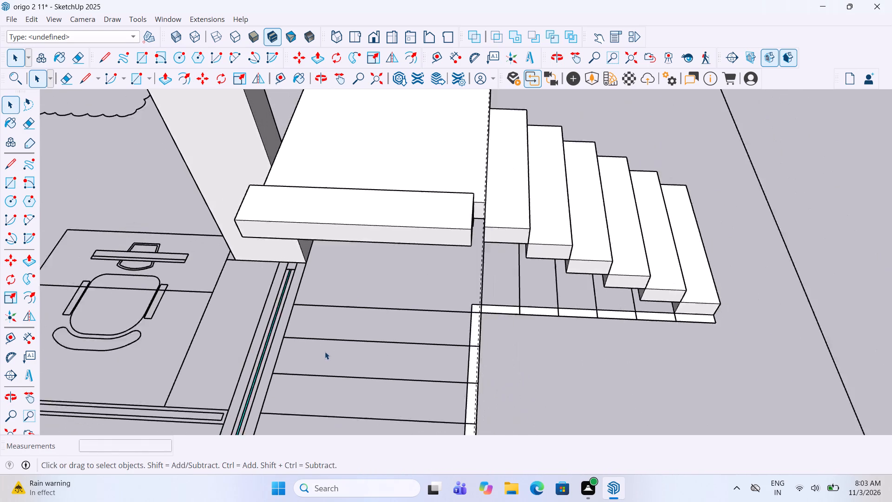
{"action": "scroll", "coordinate": [325, 351], "scroll_direction": "down", "scroll_amount": 9}
{"action": "middle_click_drag", "start_coordinate": [439, 329], "coordinate": [202, 303]}
{"action": "scroll", "coordinate": [384, 226], "scroll_direction": "up", "scroll_amount": 5}
{"action": "middle_click_drag", "start_coordinate": [390, 255], "coordinate": [365, 265]}
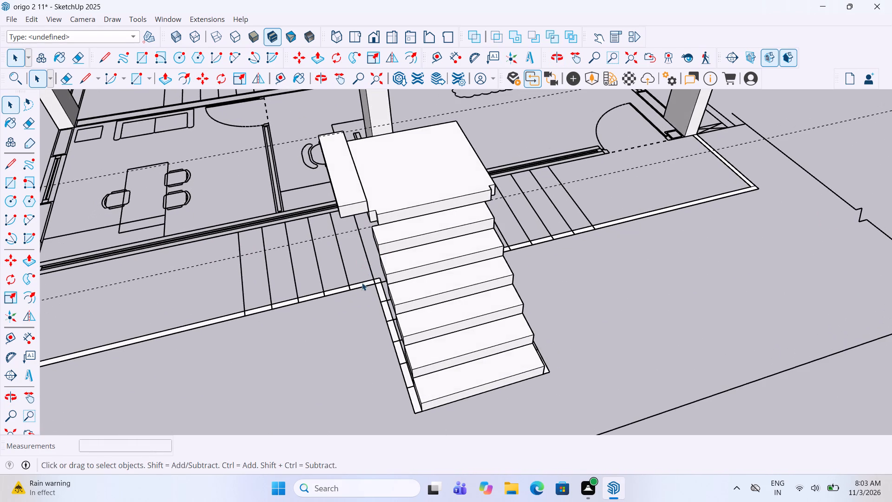
{"action": "scroll", "coordinate": [355, 302], "scroll_direction": "down", "scroll_amount": 2}
{"action": "middle_click_drag", "start_coordinate": [450, 277], "coordinate": [713, 224]}
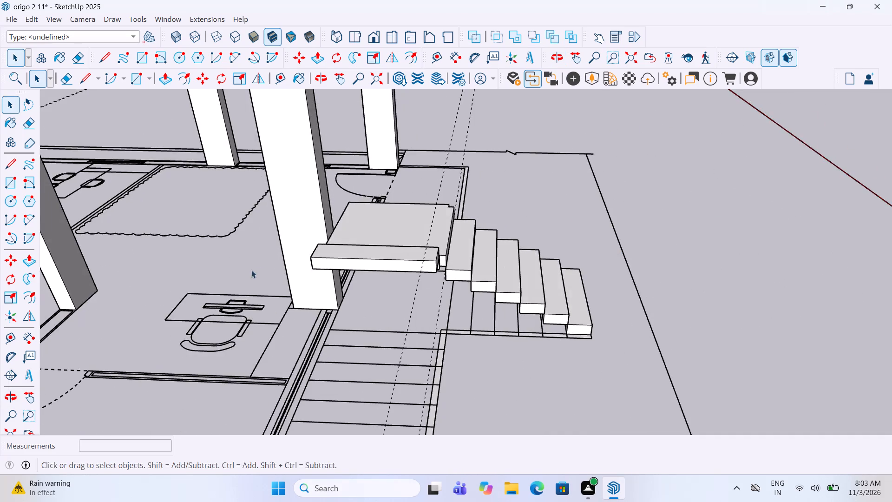
{"action": "middle_click_drag", "start_coordinate": [263, 269], "coordinate": [565, 297]}
{"action": "scroll", "coordinate": [514, 262], "scroll_direction": "down", "scroll_amount": 5}
{"action": "scroll", "coordinate": [601, 295], "scroll_direction": "up", "scroll_amount": 6}
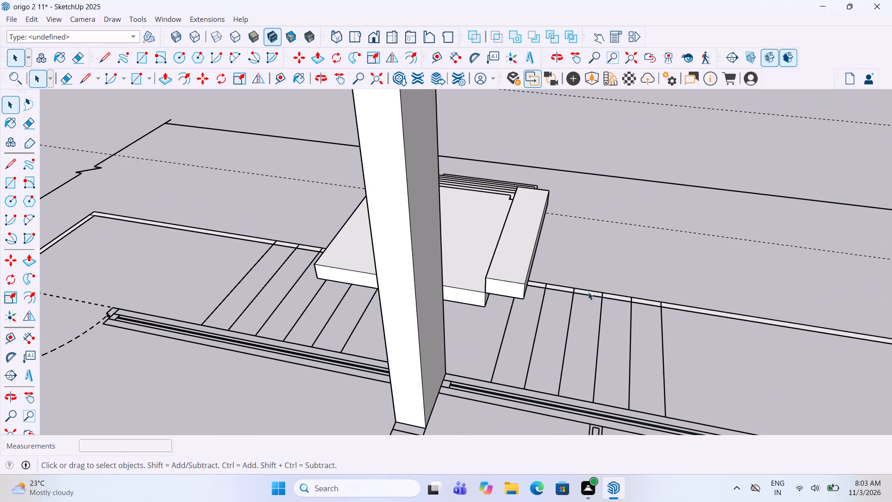
Copy the side flight's tread block four times, each about 1' 1 7/16" outward and up from the previous block's upper corner.
{"action": "left_click", "coordinate": [514, 283]}
{"action": "scroll", "coordinate": [528, 299], "scroll_direction": "up", "scroll_amount": 3}
{"action": "key", "text": "m"}
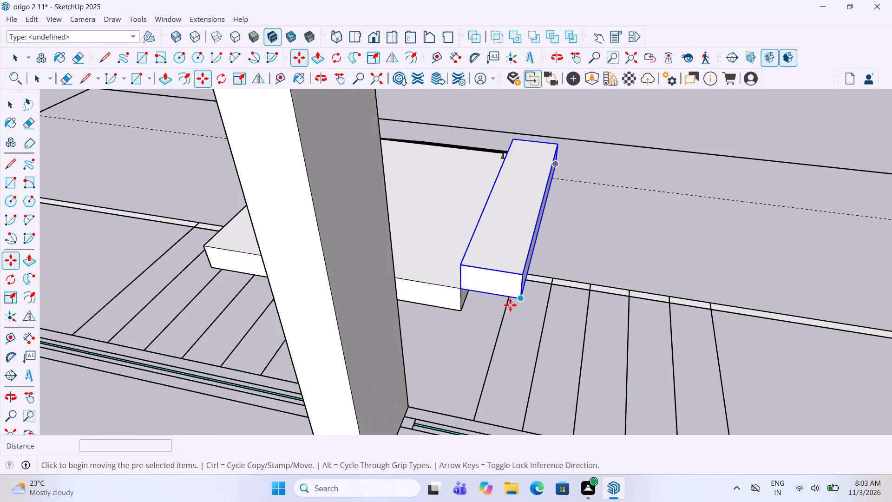
{"action": "left_click", "coordinate": [462, 291]}
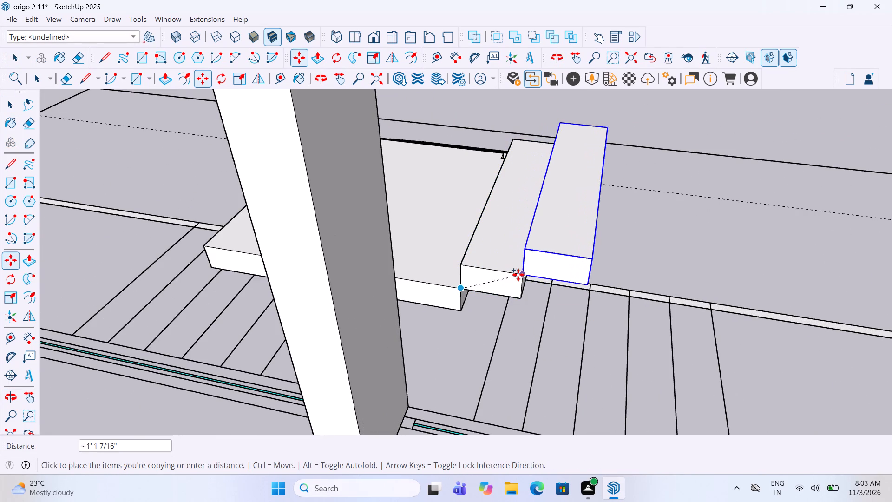
{"action": "left_click", "coordinate": [519, 275]}
{"action": "key", "text": "m"}
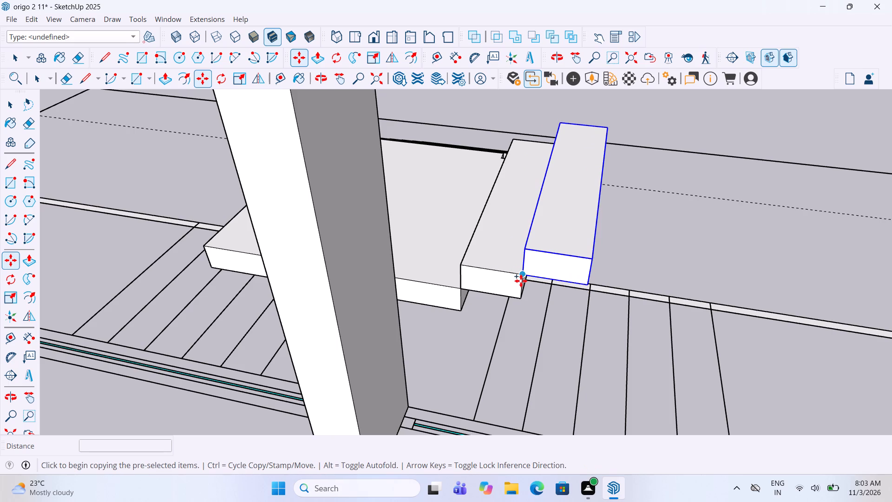
{"action": "left_click", "coordinate": [522, 279]}
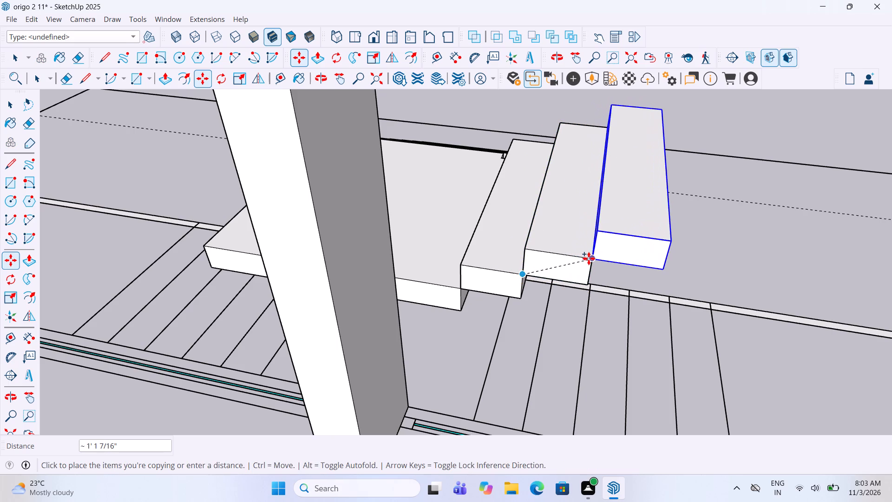
{"action": "left_click", "coordinate": [589, 258]}
{"action": "scroll", "coordinate": [418, 274], "scroll_direction": "down", "scroll_amount": 3}
{"action": "middle_click_drag", "start_coordinate": [408, 277], "coordinate": [439, 285]}
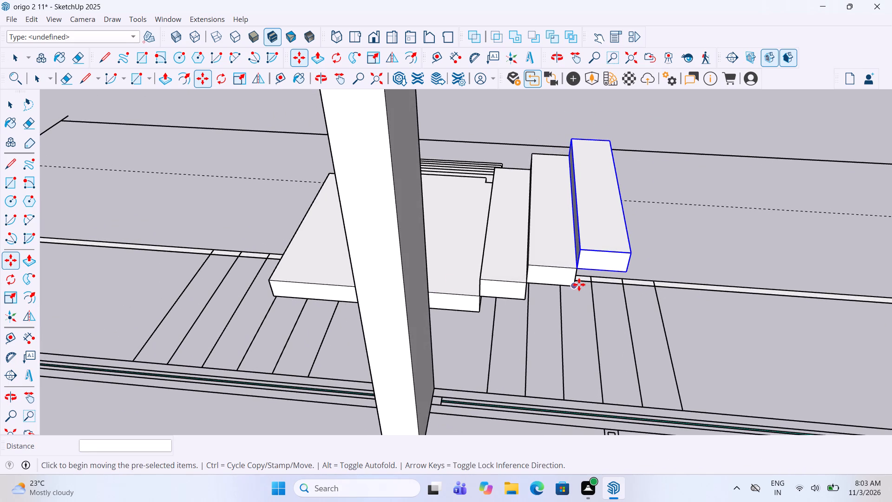
{"action": "key", "text": "m"}
{"action": "left_click", "coordinate": [576, 271]}
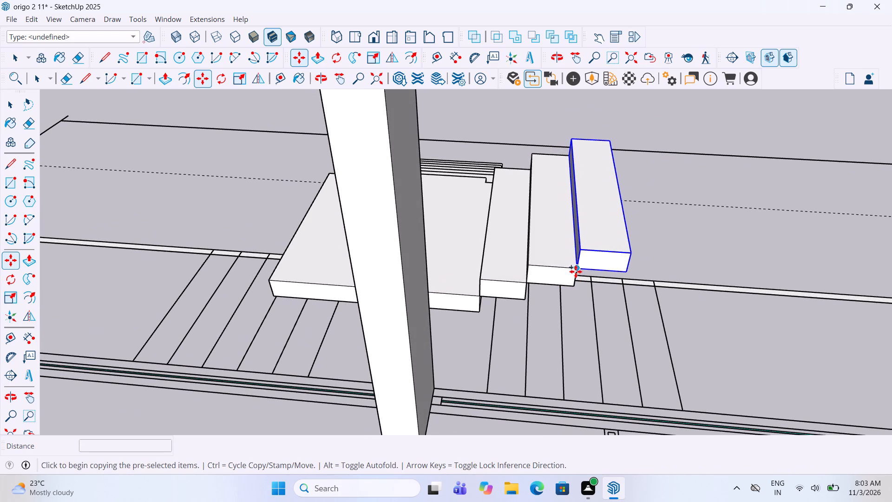
{"action": "left_click", "coordinate": [630, 254]}
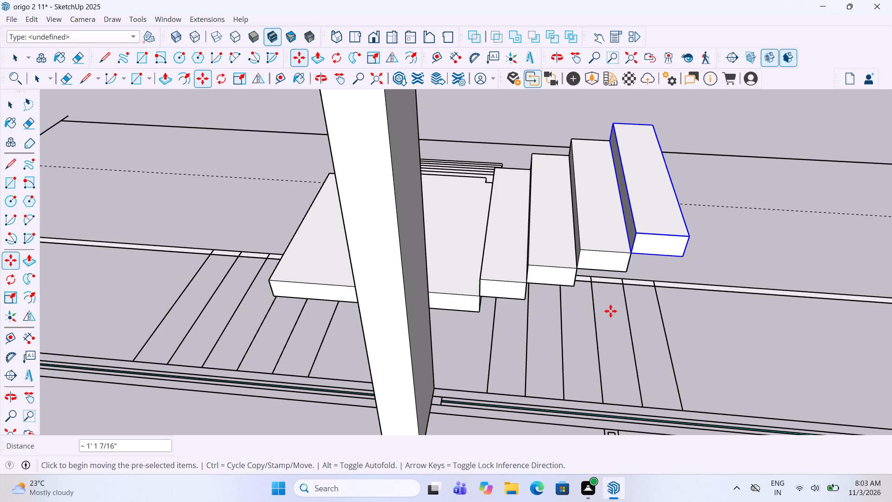
{"action": "key", "text": "m"}
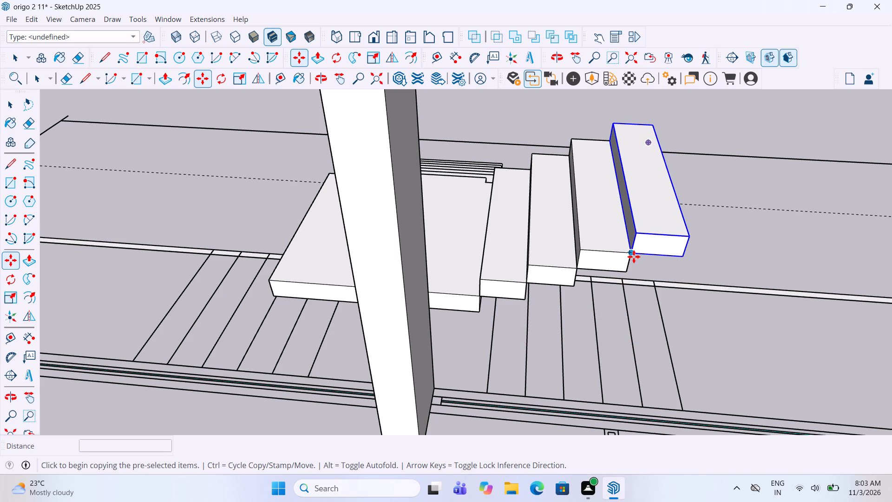
{"action": "left_click", "coordinate": [634, 257]}
{"action": "left_click", "coordinate": [692, 236]}
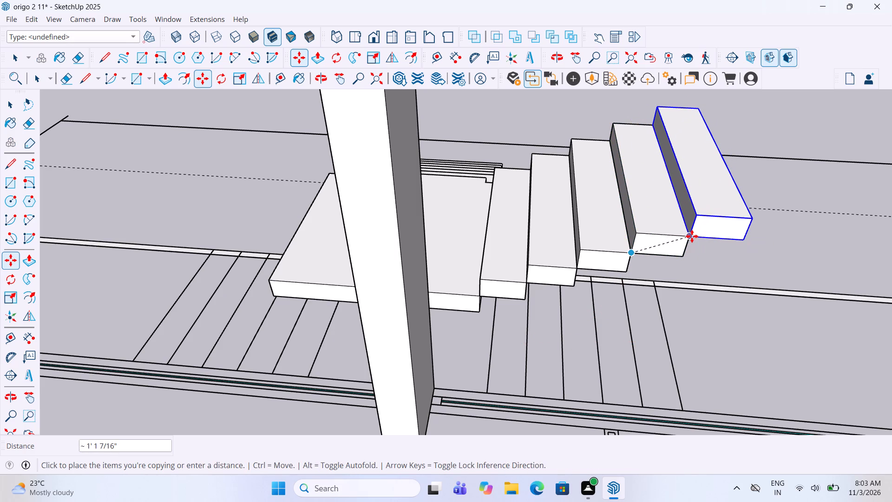
{"action": "key", "text": "space"}
{"action": "left_click", "coordinate": [698, 298]}
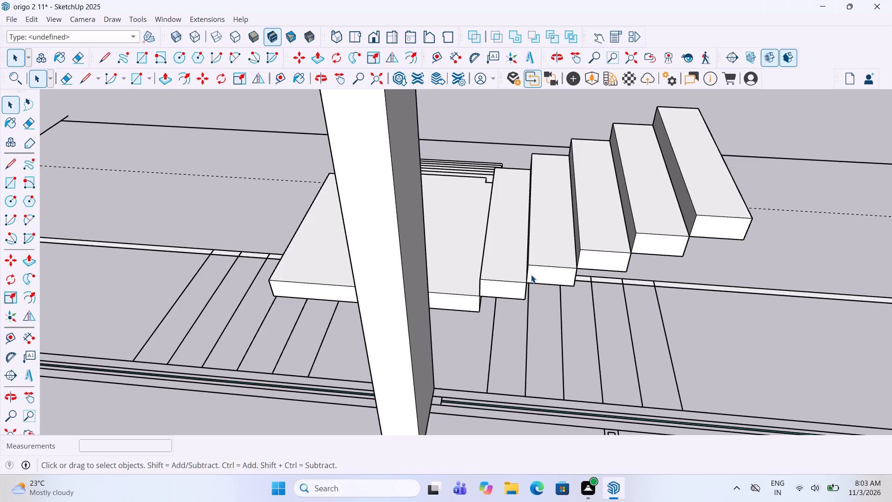
Draw a rectangle about 1' by 4' 8 1/16" on the plan's first tread right of the landing, facing the building, and group its face.
{"action": "scroll", "coordinate": [531, 275], "scroll_direction": "down", "scroll_amount": 4}
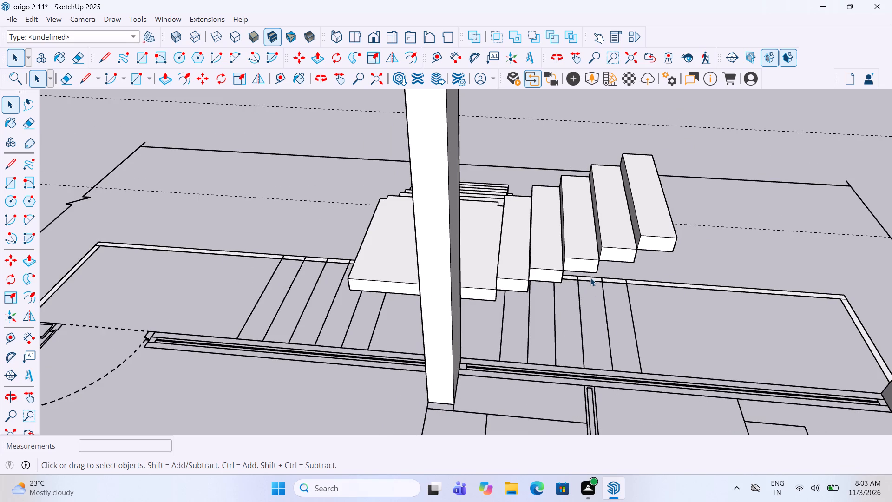
{"action": "scroll", "coordinate": [590, 278], "scroll_direction": "down", "scroll_amount": 2}
{"action": "middle_click_drag", "start_coordinate": [423, 246], "coordinate": [741, 264]}
{"action": "middle_click_drag", "start_coordinate": [372, 257], "coordinate": [380, 258]}
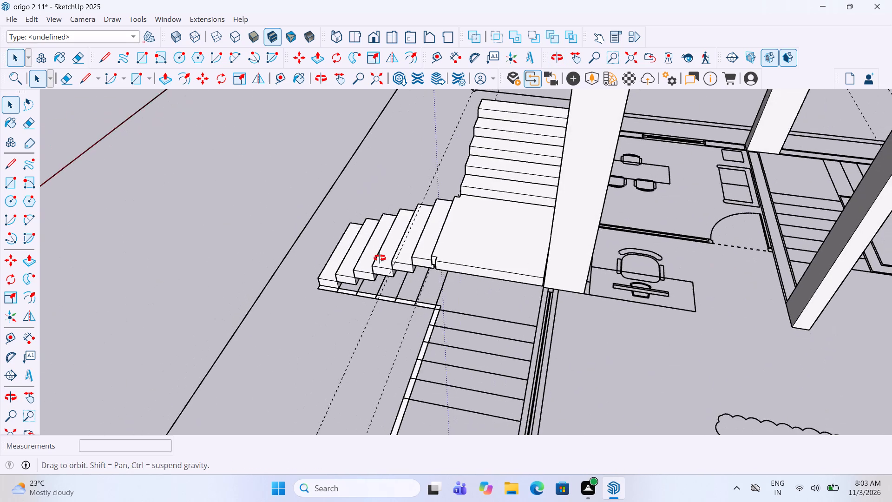
{"action": "middle_click_drag", "start_coordinate": [380, 258], "coordinate": [553, 282]}
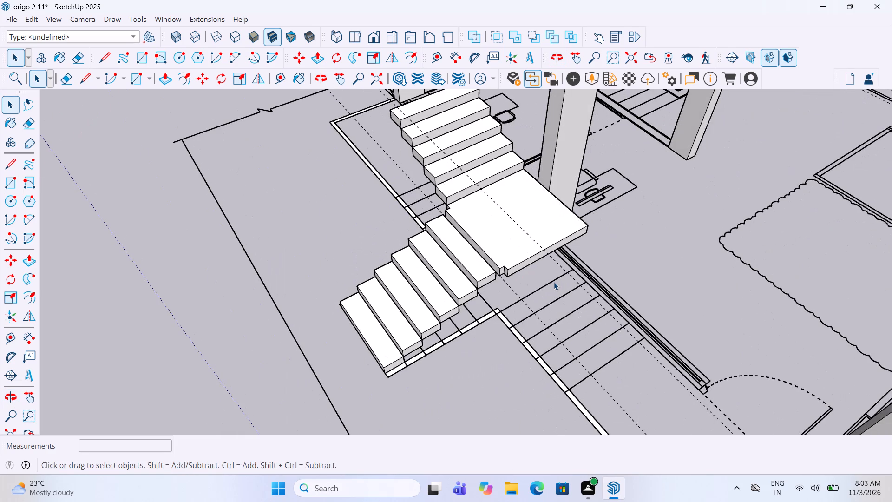
{"action": "left_click", "coordinate": [4, 176]}
{"action": "scroll", "coordinate": [623, 269], "scroll_direction": "up", "scroll_amount": 4}
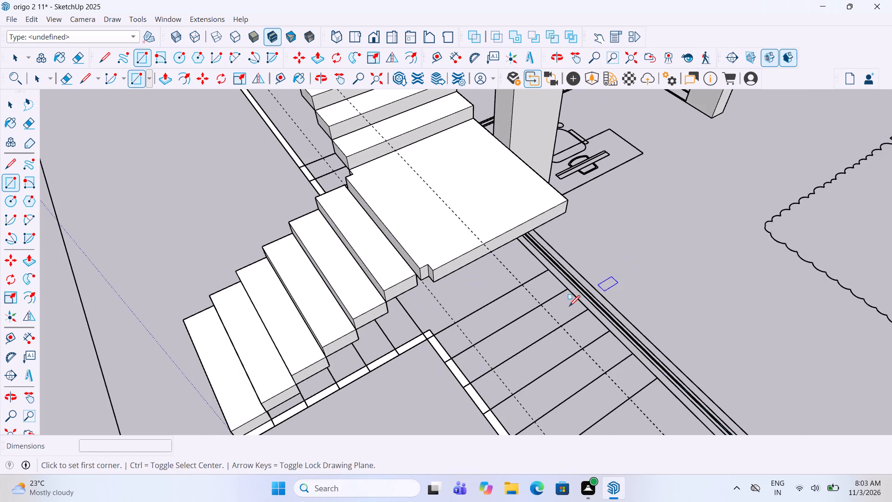
{"action": "scroll", "coordinate": [566, 308], "scroll_direction": "up", "scroll_amount": 4}
{"action": "left_click", "coordinate": [566, 279]}
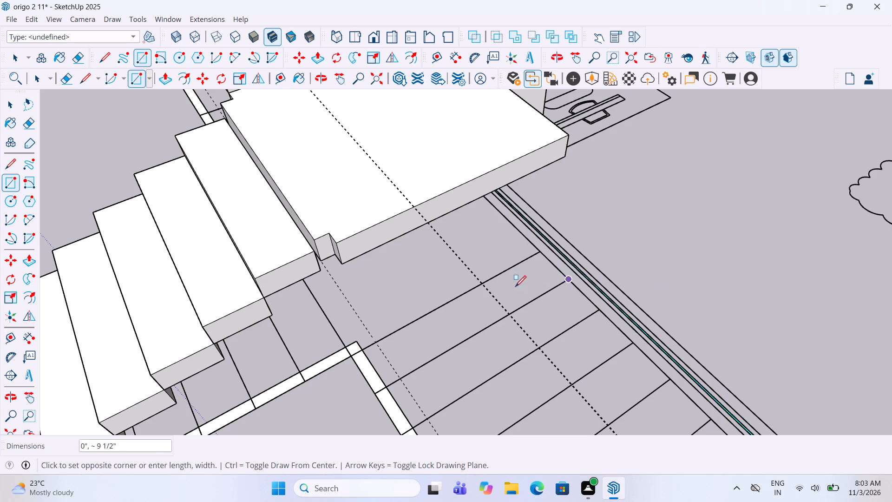
{"action": "scroll", "coordinate": [380, 337], "scroll_direction": "up", "scroll_amount": 3}
{"action": "double_click", "coordinate": [356, 353]}
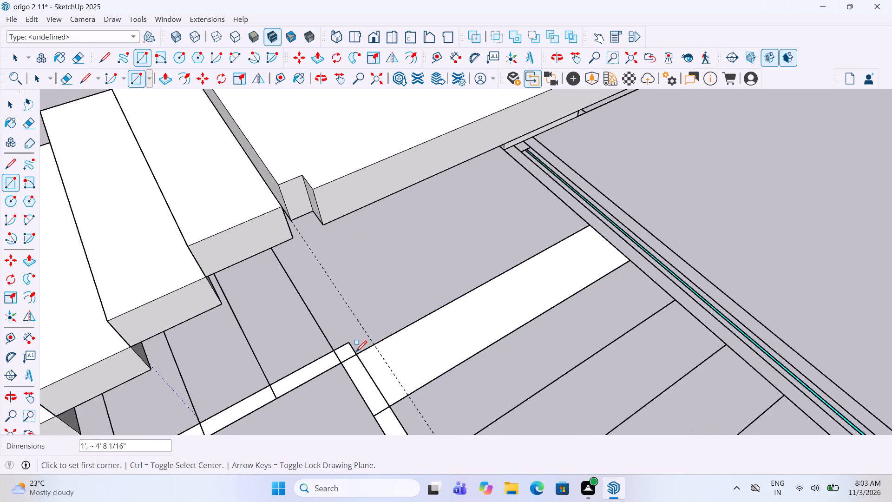
{"action": "key", "text": "space"}
{"action": "left_click", "coordinate": [432, 346]}
{"action": "right_click", "coordinate": [432, 346]}
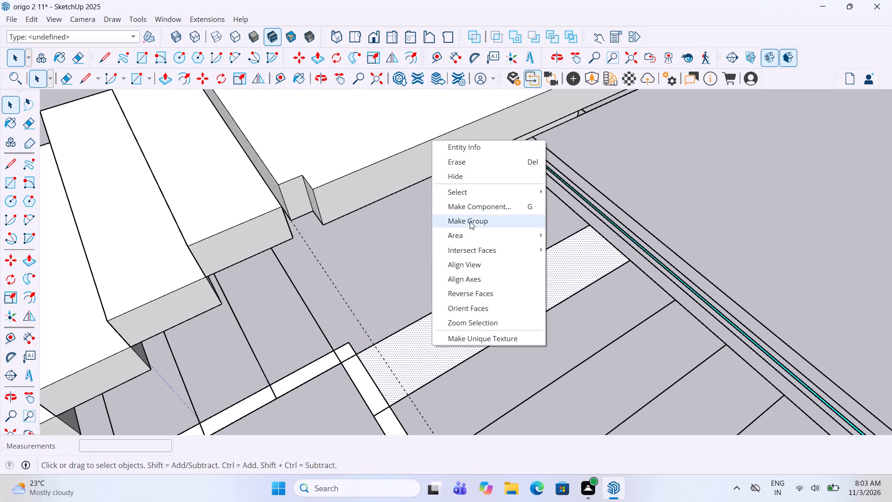
{"action": "left_click", "coordinate": [470, 221]}
Extrude the second side flight's tread face up 6" inside its group, leaving the group when done.
{"action": "double_click", "coordinate": [453, 319]}
{"action": "key", "text": "p"}
{"action": "left_click", "coordinate": [449, 330]}
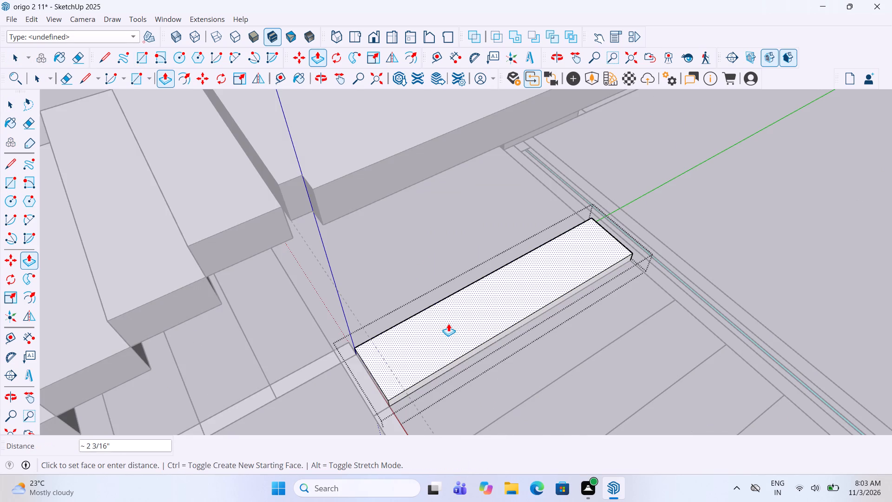
{"action": "type", "text": "6\""}
{"action": "key", "text": "Return"}
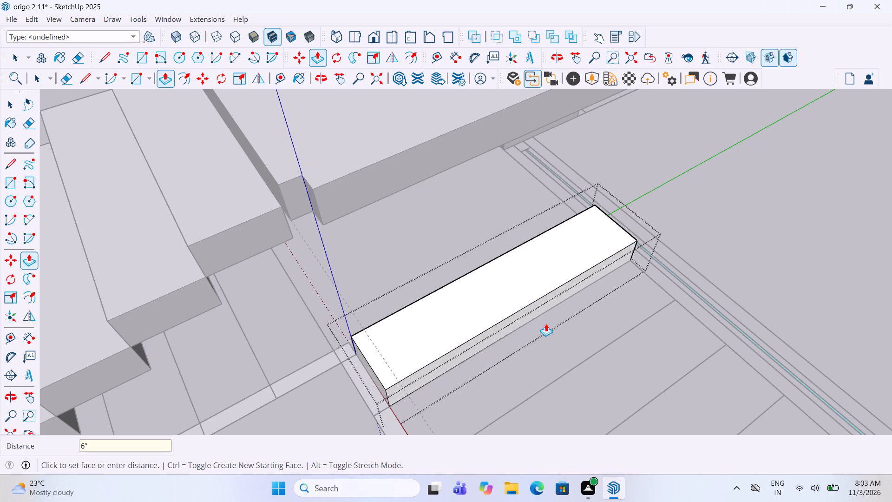
{"action": "key", "text": "space"}
{"action": "left_click", "coordinate": [589, 376]}
Move the new tread block about 3' 6 1/8" so its lower corner sits on the landing slab's upper corner beside the notch.
{"action": "scroll", "coordinate": [571, 348], "scroll_direction": "down", "scroll_amount": 4}
{"action": "scroll", "coordinate": [529, 349], "scroll_direction": "down", "scroll_amount": 3}
{"action": "middle_click_drag", "start_coordinate": [525, 349], "coordinate": [626, 332]}
{"action": "scroll", "coordinate": [528, 352], "scroll_direction": "up", "scroll_amount": 2}
{"action": "left_click", "coordinate": [505, 340]}
{"action": "scroll", "coordinate": [476, 366], "scroll_direction": "up", "scroll_amount": 2}
{"action": "key", "text": "m"}
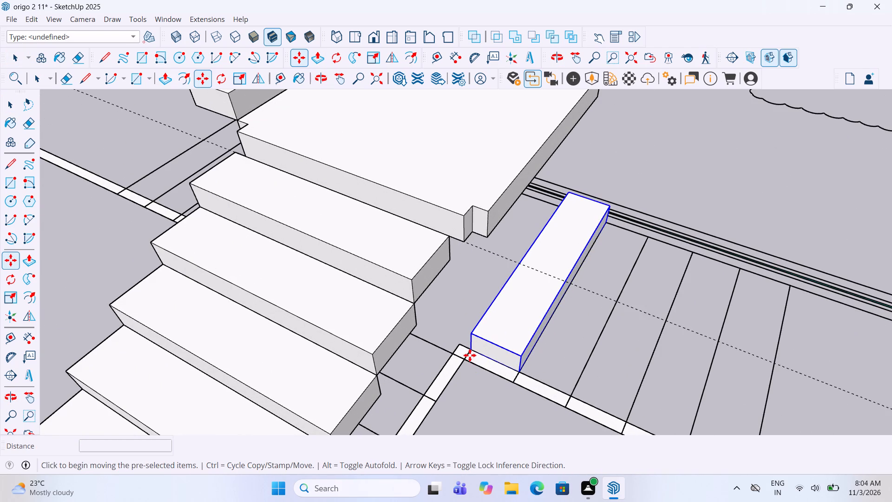
{"action": "left_click", "coordinate": [470, 353]}
{"action": "scroll", "coordinate": [472, 374], "scroll_direction": "down", "scroll_amount": 3}
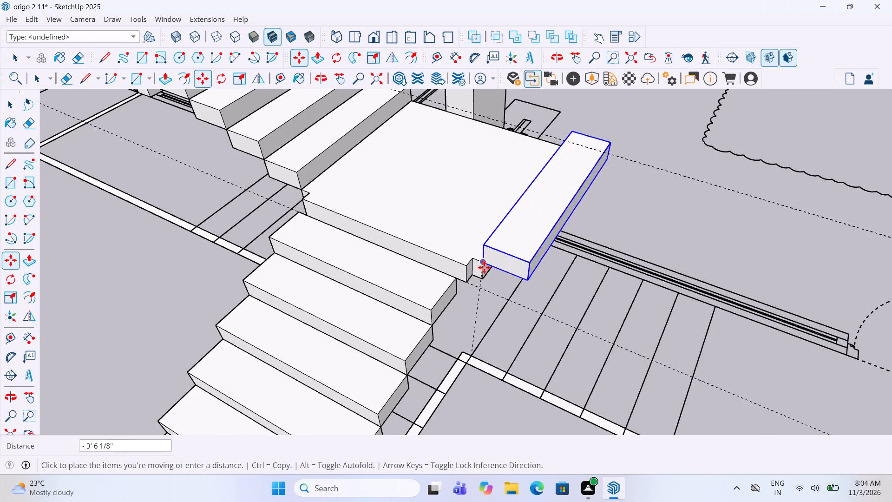
{"action": "left_click", "coordinate": [483, 267]}
{"action": "key", "text": "space"}
Copy the second side flight's tread block four times, each about 1' 1 7/16" outward and up from the previous block's upper corner.
{"action": "scroll", "coordinate": [454, 348], "scroll_direction": "down", "scroll_amount": 4}
{"action": "middle_click_drag", "start_coordinate": [454, 350], "coordinate": [510, 343]}
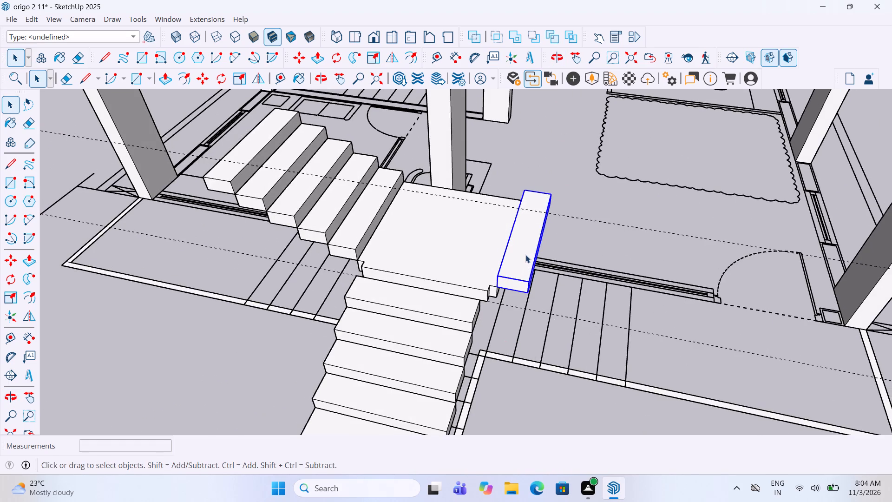
{"action": "scroll", "coordinate": [525, 254], "scroll_direction": "up", "scroll_amount": 1}
{"action": "key", "text": "m"}
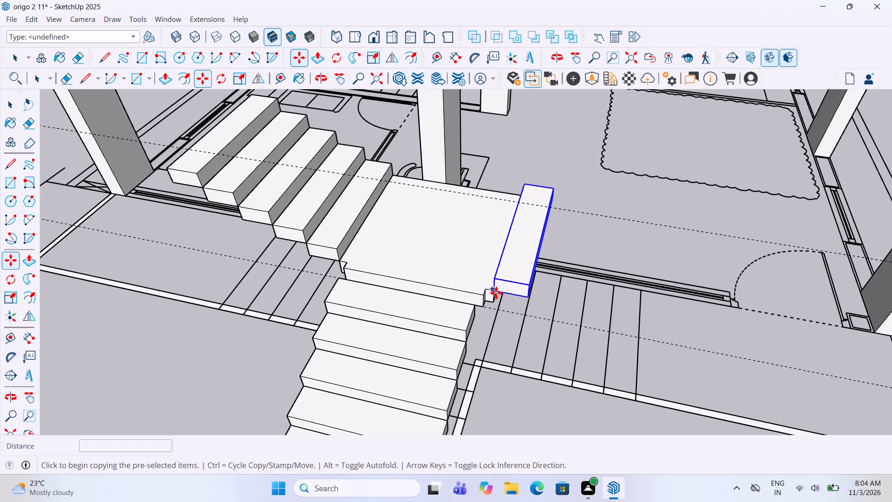
{"action": "left_click", "coordinate": [496, 293]}
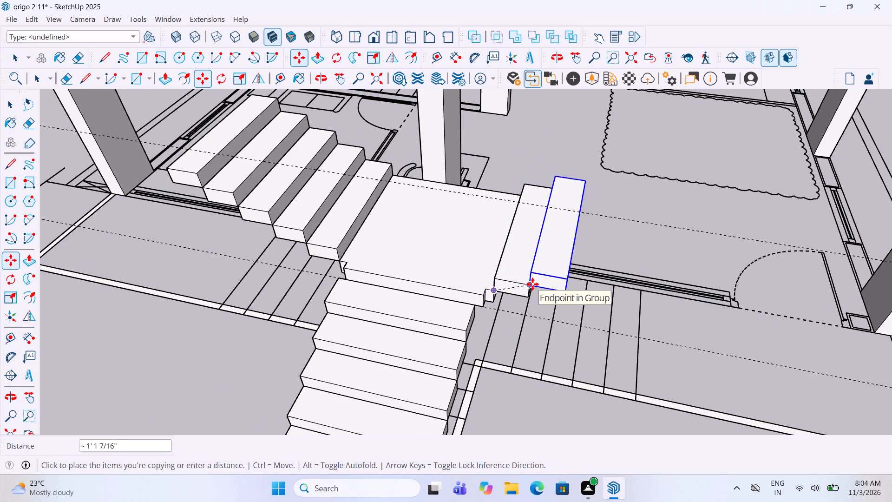
{"action": "left_click", "coordinate": [532, 284]}
{"action": "key", "text": "m"}
{"action": "left_click", "coordinate": [532, 288]}
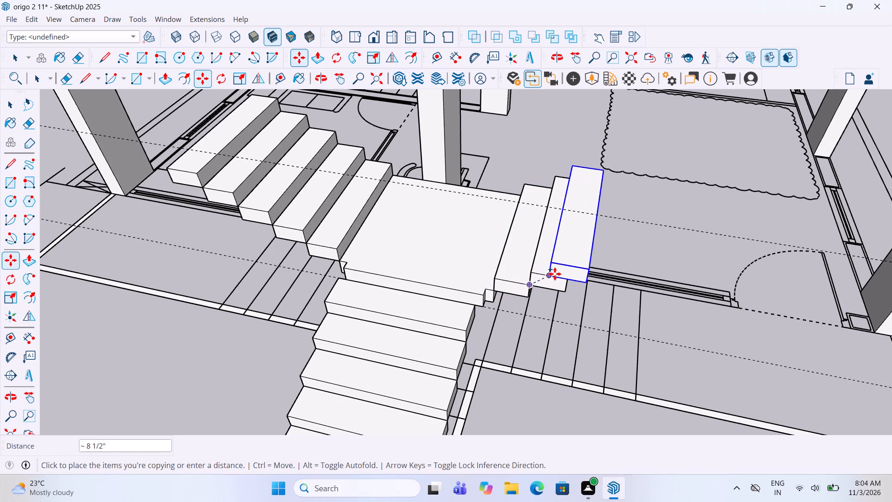
{"action": "left_click", "coordinate": [565, 280]}
{"action": "key", "text": "m"}
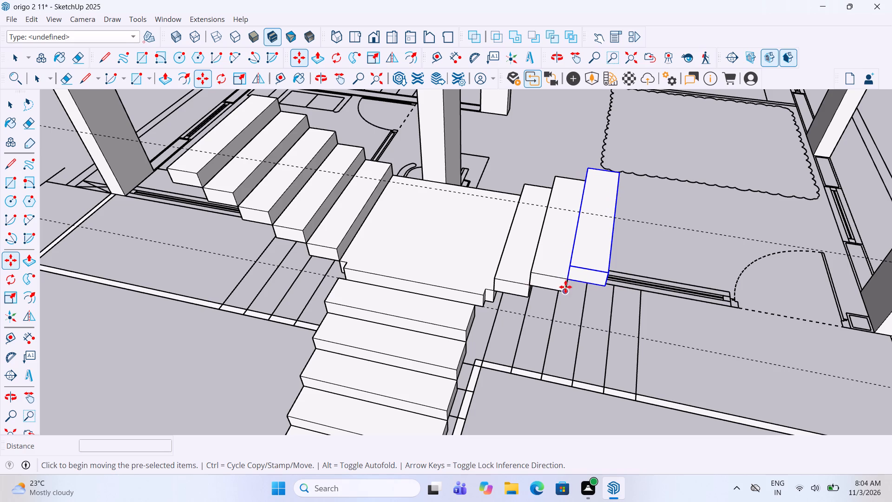
{"action": "left_click", "coordinate": [566, 283]}
{"action": "left_click", "coordinate": [607, 277]}
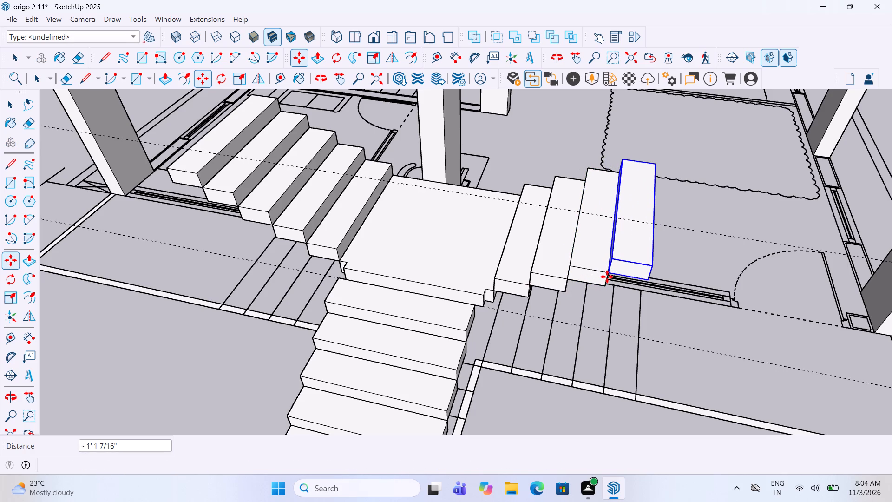
{"action": "key", "text": "m"}
{"action": "left_click", "coordinate": [606, 275]}
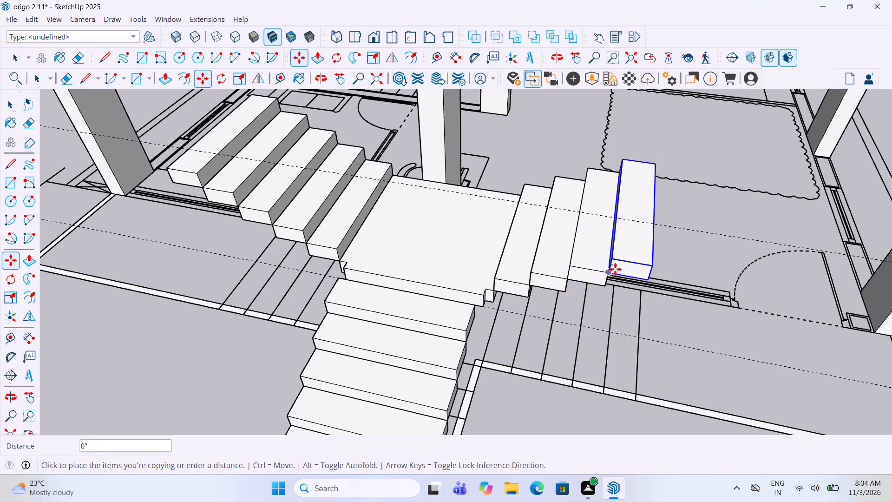
{"action": "left_click", "coordinate": [647, 265]}
{"action": "key", "text": "space"}
{"action": "left_click", "coordinate": [656, 319]}
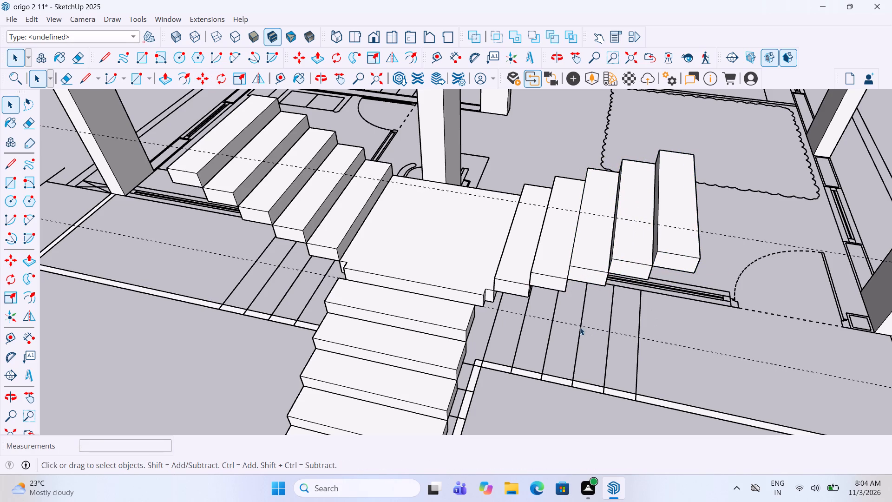
Fill the landing slab's front corner notch beside the first side flight by extruding its face 3" flush with the front, and erase the leftover edge.
{"action": "scroll", "coordinate": [444, 297], "scroll_direction": "down", "scroll_amount": 3}
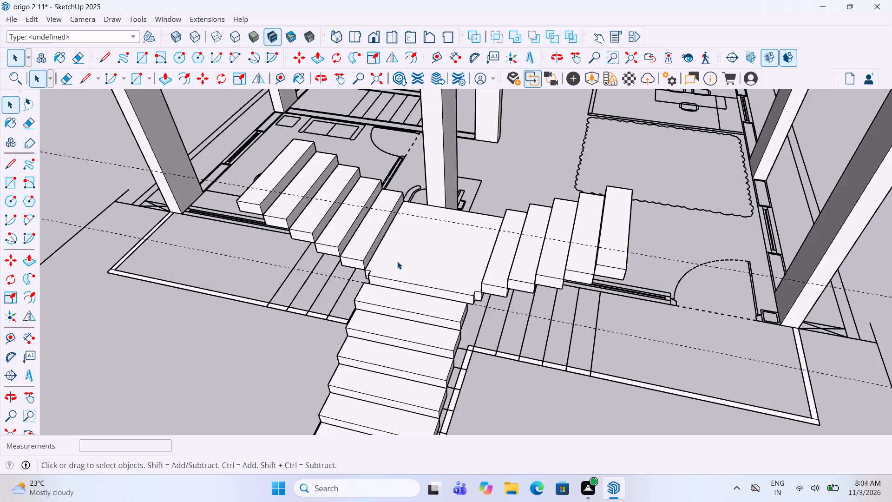
{"action": "middle_click_drag", "start_coordinate": [397, 261], "coordinate": [446, 291]}
{"action": "scroll", "coordinate": [431, 250], "scroll_direction": "down", "scroll_amount": 4}
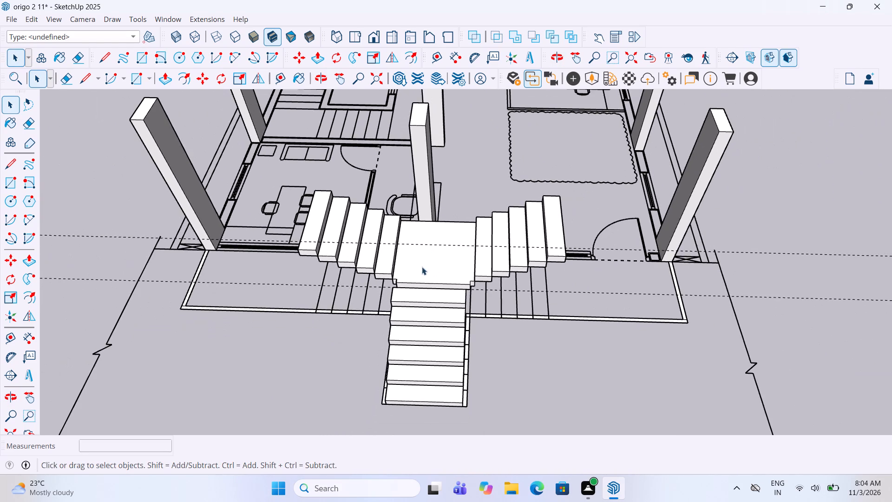
{"action": "scroll", "coordinate": [412, 276], "scroll_direction": "up", "scroll_amount": 10}
{"action": "middle_click_drag", "start_coordinate": [383, 284], "coordinate": [471, 258]}
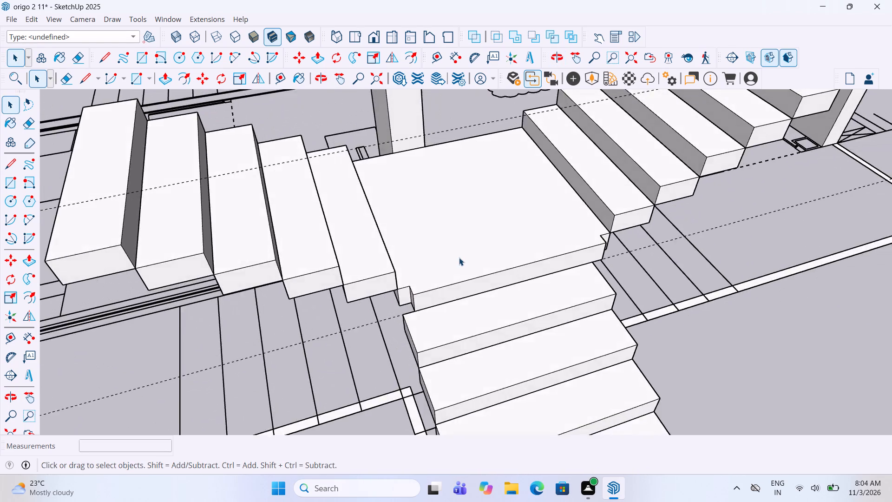
{"action": "double_click", "coordinate": [459, 258]}
{"action": "scroll", "coordinate": [416, 288], "scroll_direction": "up", "scroll_amount": 4}
{"action": "key", "text": "p"}
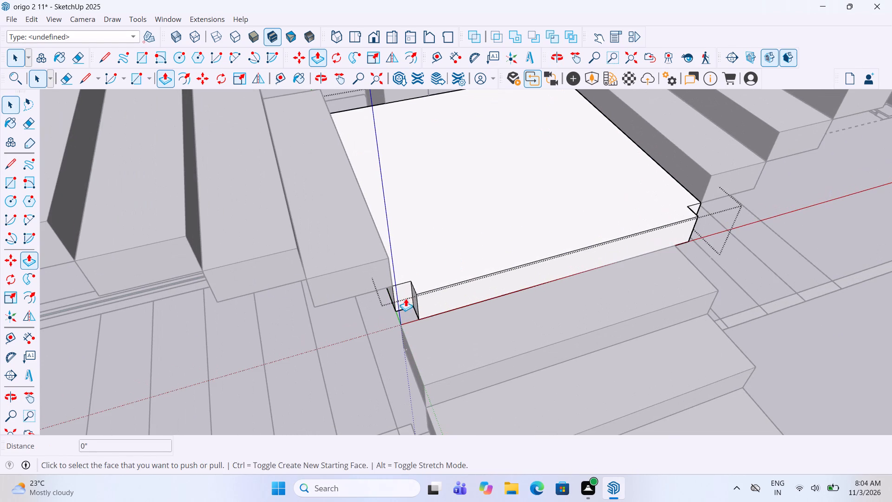
{"action": "left_click", "coordinate": [404, 293]}
{"action": "left_click", "coordinate": [421, 296]}
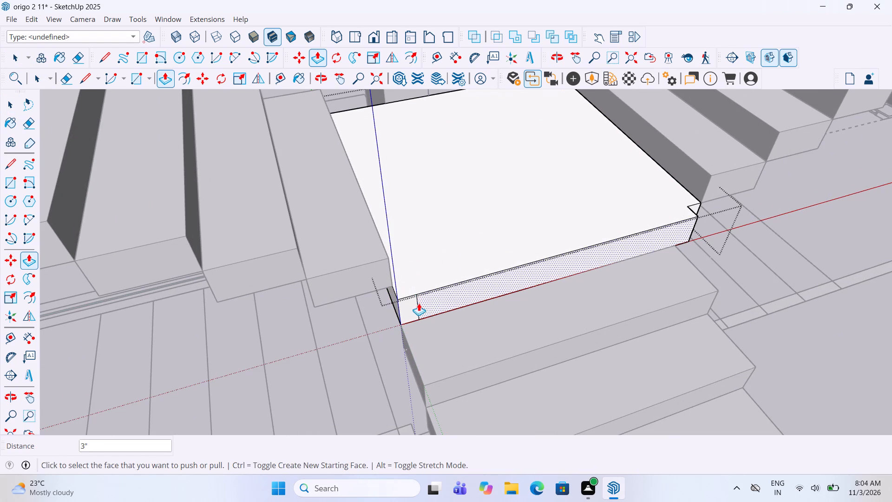
{"action": "key", "text": "space"}
{"action": "left_click", "coordinate": [419, 303]}
{"action": "key", "text": "Delete"}
{"action": "scroll", "coordinate": [398, 313], "scroll_direction": "down", "scroll_amount": 3}
{"action": "middle_click_drag", "start_coordinate": [512, 291], "coordinate": [497, 287]}
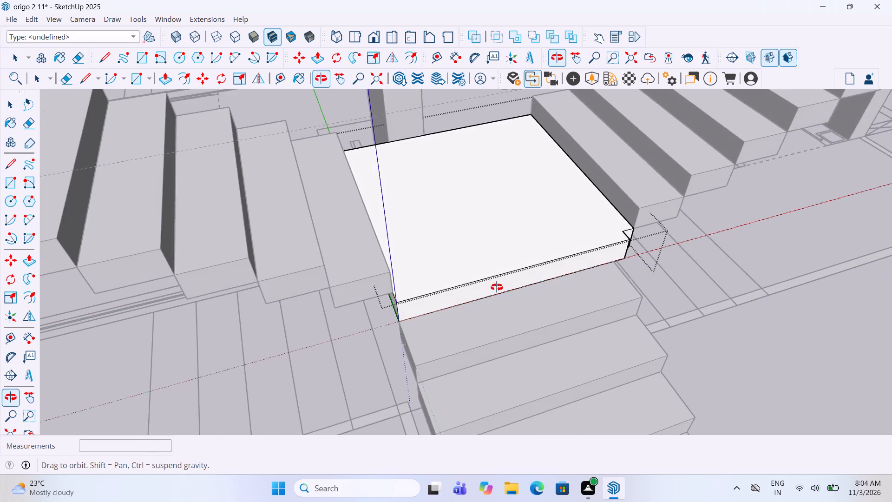
{"action": "middle_click_drag", "start_coordinate": [497, 287], "coordinate": [429, 282]}
{"action": "scroll", "coordinate": [397, 282], "scroll_direction": "down", "scroll_amount": 3}
{"action": "left_click", "coordinate": [664, 332]}
Fill the slab's other front notch beside the second side flight by extruding its face 3", erase the leftover edge, and leave the group.
{"action": "scroll", "coordinate": [594, 306], "scroll_direction": "up", "scroll_amount": 4}
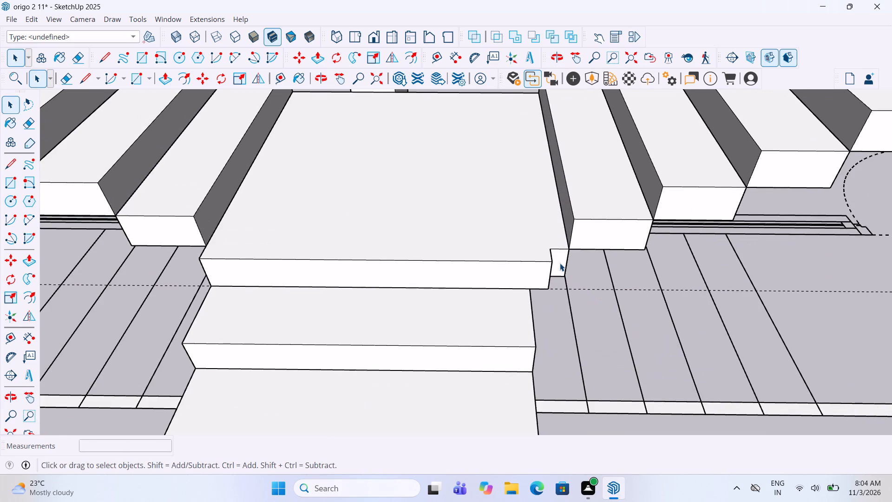
{"action": "double_click", "coordinate": [560, 263]}
{"action": "key", "text": "p"}
{"action": "left_click", "coordinate": [558, 256]}
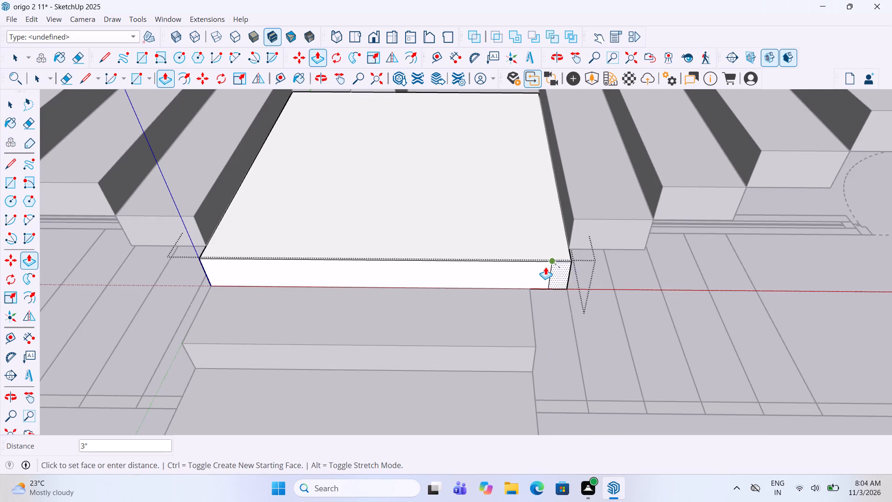
{"action": "left_click", "coordinate": [545, 267]}
{"action": "key", "text": "space"}
{"action": "left_click", "coordinate": [551, 270]}
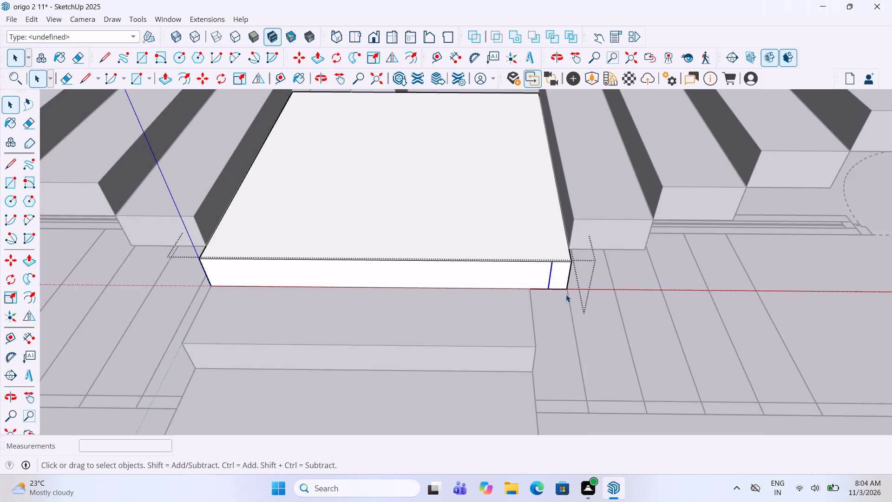
{"action": "key", "text": "Delete"}
{"action": "left_click", "coordinate": [601, 317]}
Examine the entrance stairs, landing and both side flights from several angles against the floor plan.
{"action": "scroll", "coordinate": [595, 316], "scroll_direction": "down", "scroll_amount": 4}
{"action": "middle_click_drag", "start_coordinate": [402, 254], "coordinate": [437, 367]}
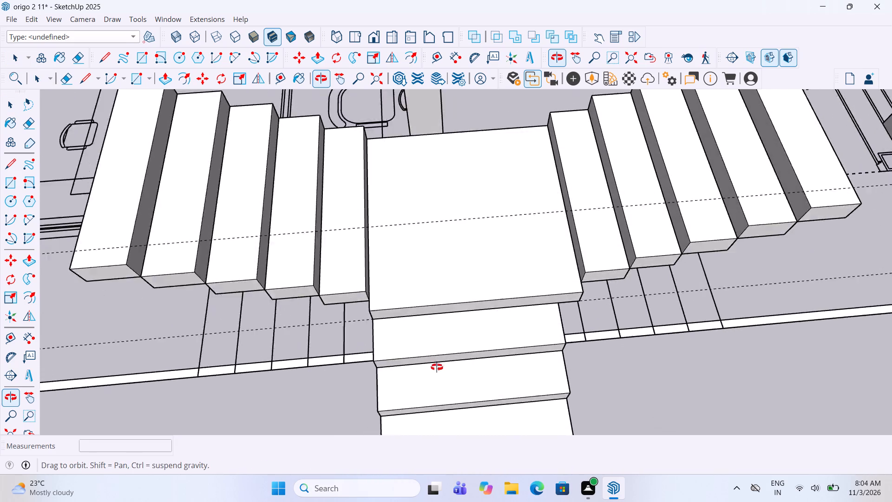
{"action": "middle_click_drag", "start_coordinate": [437, 367], "coordinate": [349, 196]}
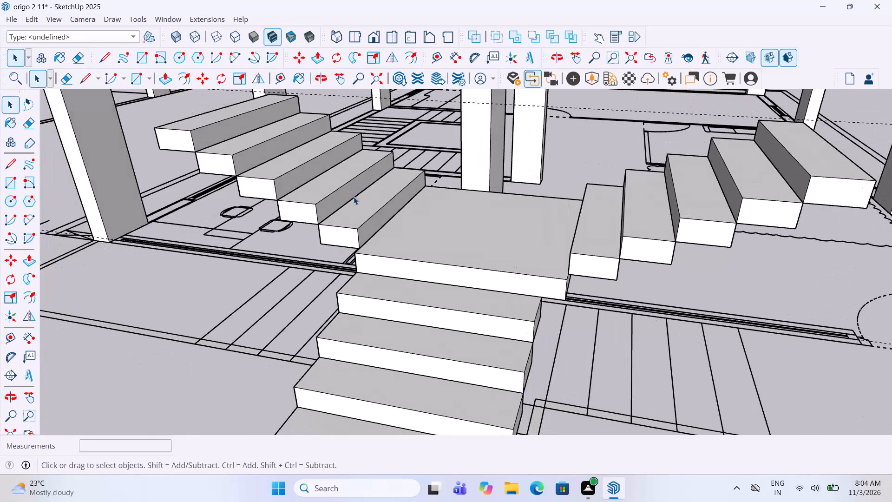
{"action": "scroll", "coordinate": [352, 197], "scroll_direction": "down", "scroll_amount": 7}
{"action": "scroll", "coordinate": [419, 234], "scroll_direction": "down", "scroll_amount": 2}
{"action": "middle_click_drag", "start_coordinate": [441, 221], "coordinate": [465, 249]}
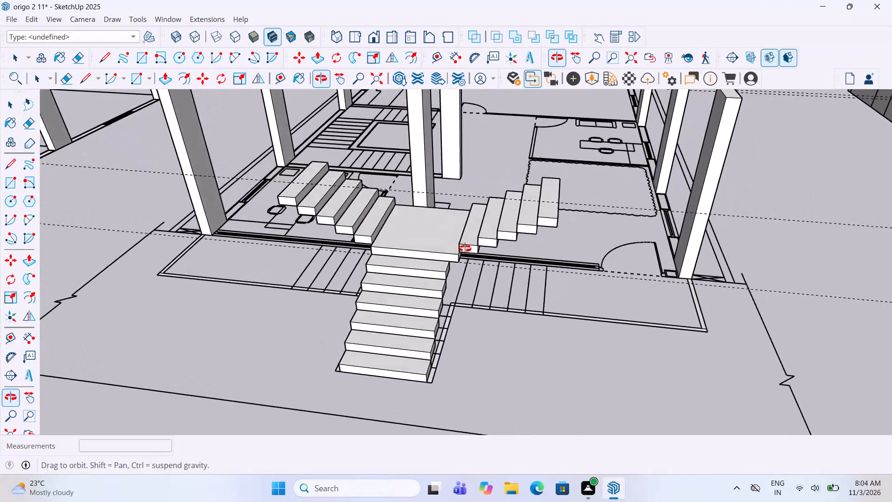
{"action": "middle_click_drag", "start_coordinate": [465, 249], "coordinate": [479, 270]}
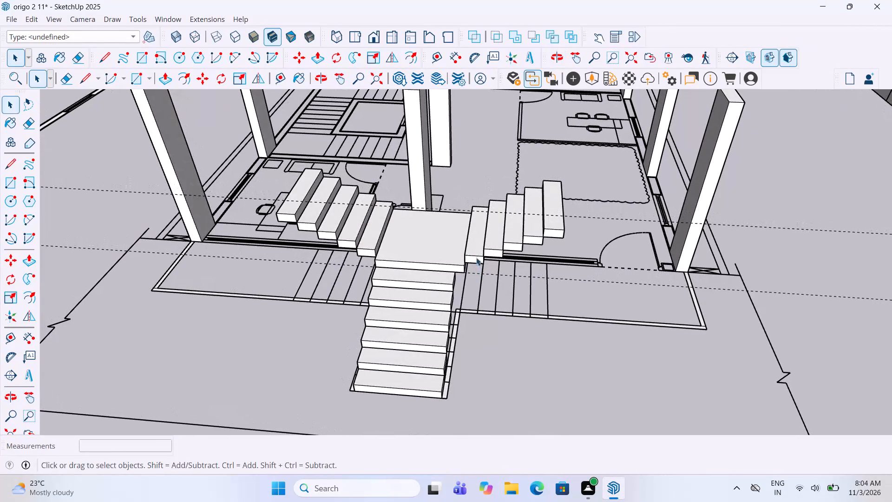
{"action": "scroll", "coordinate": [478, 251], "scroll_direction": "down", "scroll_amount": 5}
{"action": "scroll", "coordinate": [305, 261], "scroll_direction": "up", "scroll_amount": 6}
{"action": "middle_click_drag", "start_coordinate": [295, 249], "coordinate": [318, 256]}
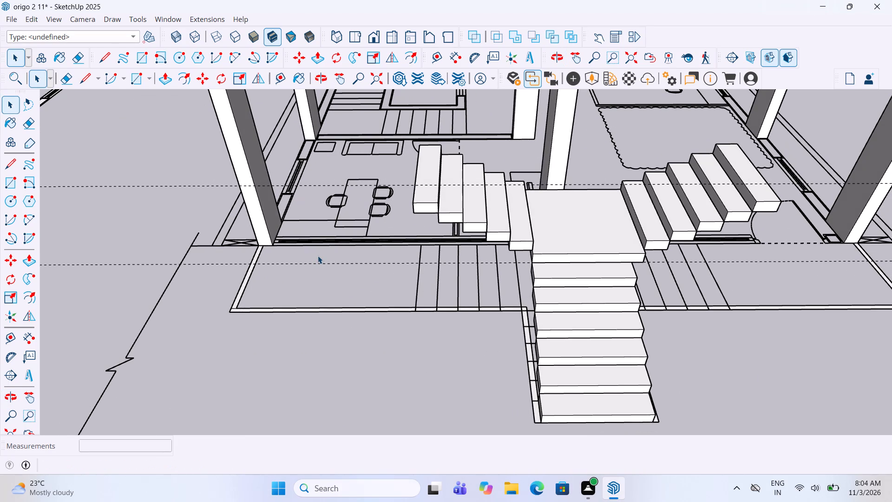
{"action": "scroll", "coordinate": [324, 256], "scroll_direction": "down", "scroll_amount": 6}
{"action": "scroll", "coordinate": [455, 229], "scroll_direction": "down", "scroll_amount": 3}
{"action": "middle_click_drag", "start_coordinate": [462, 231], "coordinate": [444, 289]}
Draw a rectangle about 2' 11 5/8" by 9" over the side wall segment between the front corner column and the window, and group its face.
{"action": "scroll", "coordinate": [326, 261], "scroll_direction": "up", "scroll_amount": 8}
{"action": "middle_click_drag", "start_coordinate": [340, 244], "coordinate": [568, 212]}
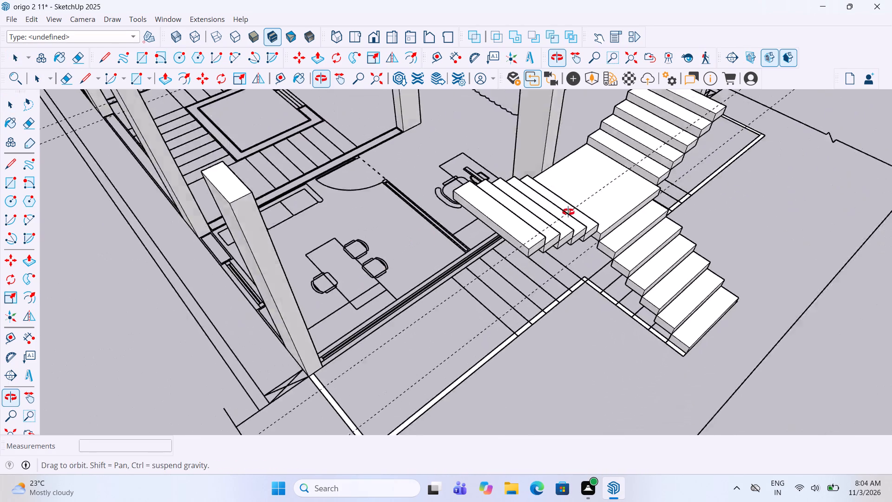
{"action": "middle_click_drag", "start_coordinate": [568, 212], "coordinate": [598, 205]}
{"action": "scroll", "coordinate": [601, 199], "scroll_direction": "down", "scroll_amount": 9}
{"action": "middle_click_drag", "start_coordinate": [236, 193], "coordinate": [271, 200]}
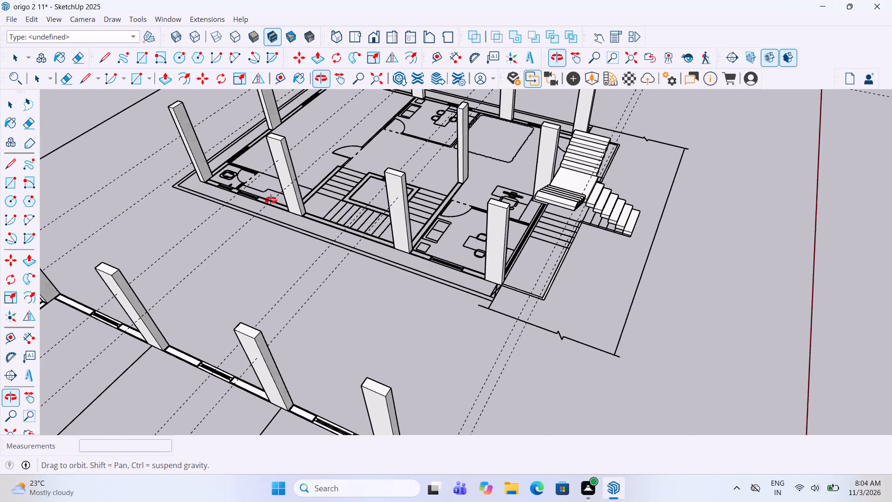
{"action": "middle_click_drag", "start_coordinate": [271, 200], "coordinate": [386, 216]}
{"action": "left_click", "coordinate": [7, 185]}
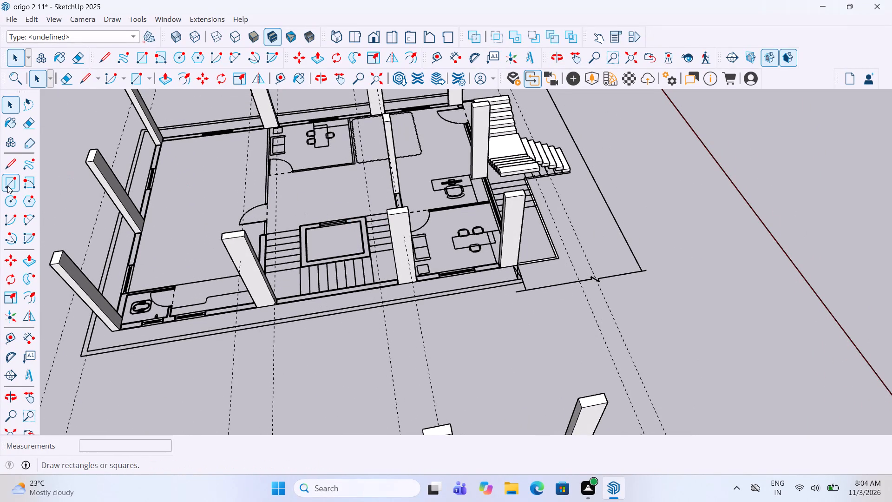
{"action": "scroll", "coordinate": [391, 210], "scroll_direction": "down", "scroll_amount": 9}
{"action": "scroll", "coordinate": [393, 223], "scroll_direction": "up", "scroll_amount": 4}
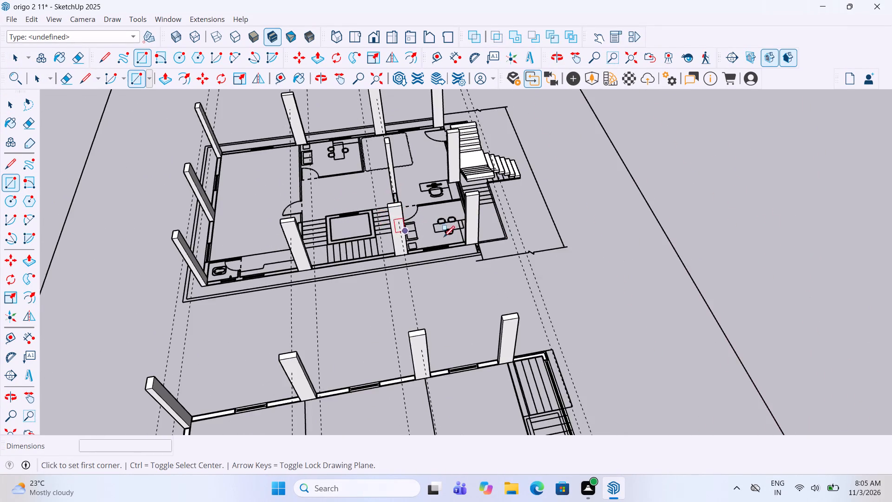
{"action": "scroll", "coordinate": [445, 238], "scroll_direction": "up", "scroll_amount": 10}
{"action": "scroll", "coordinate": [492, 254], "scroll_direction": "up", "scroll_amount": 5}
{"action": "scroll", "coordinate": [551, 254], "scroll_direction": "up", "scroll_amount": 6}
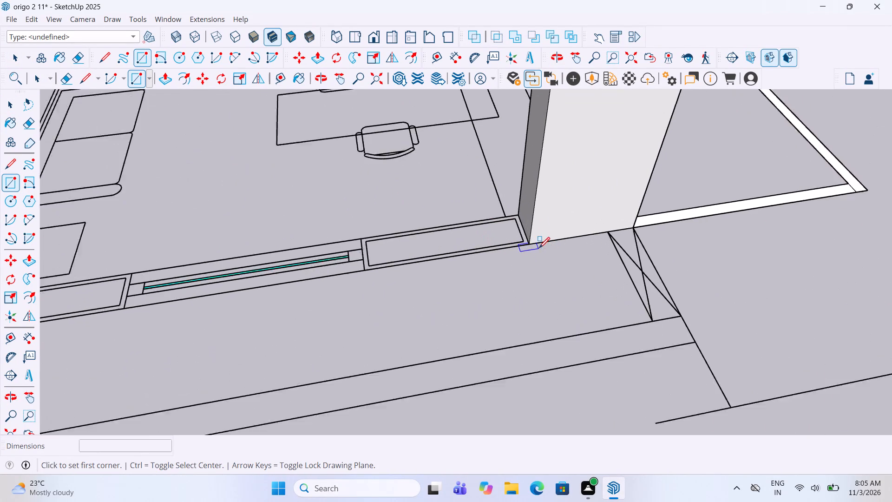
{"action": "scroll", "coordinate": [539, 249], "scroll_direction": "up", "scroll_amount": 2}
{"action": "left_click", "coordinate": [526, 246]}
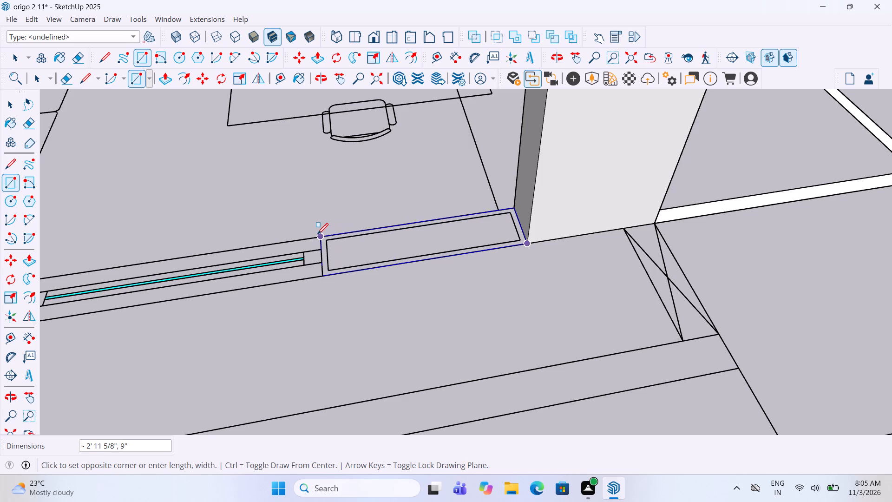
{"action": "left_click", "coordinate": [317, 235]}
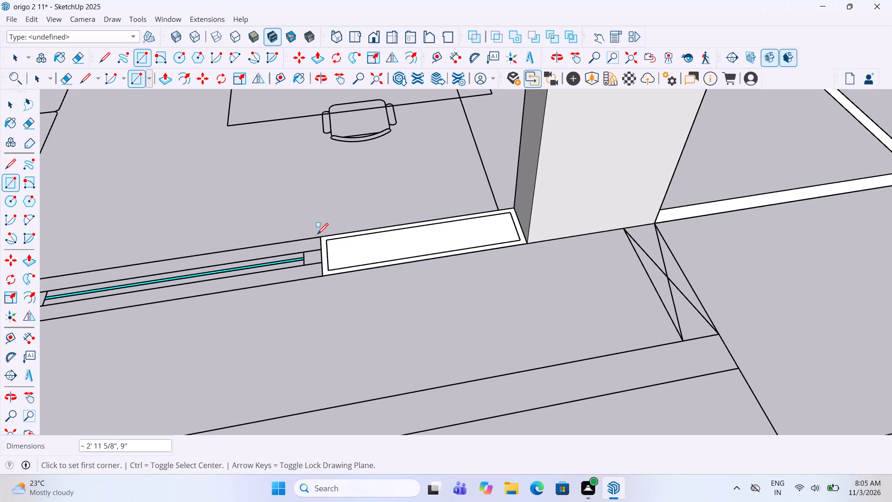
{"action": "scroll", "coordinate": [313, 239], "scroll_direction": "down", "scroll_amount": 3}
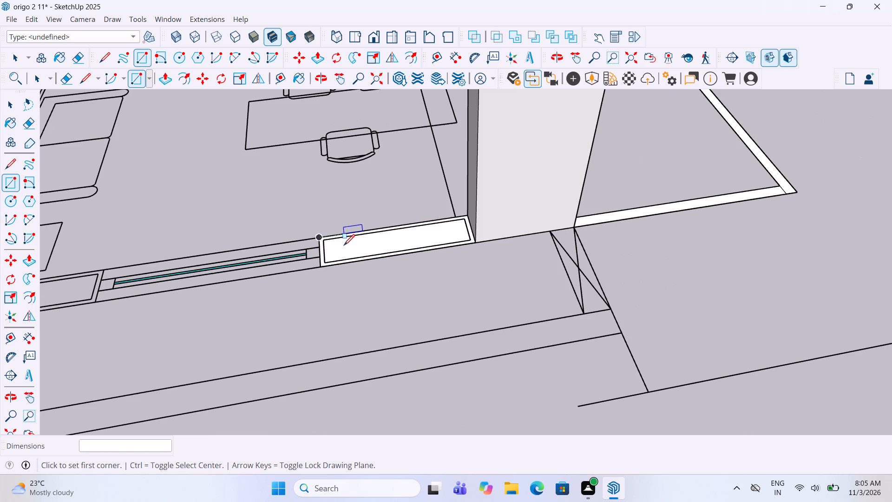
{"action": "key", "text": "space"}
{"action": "left_click", "coordinate": [339, 251]}
{"action": "right_click", "coordinate": [339, 251]}
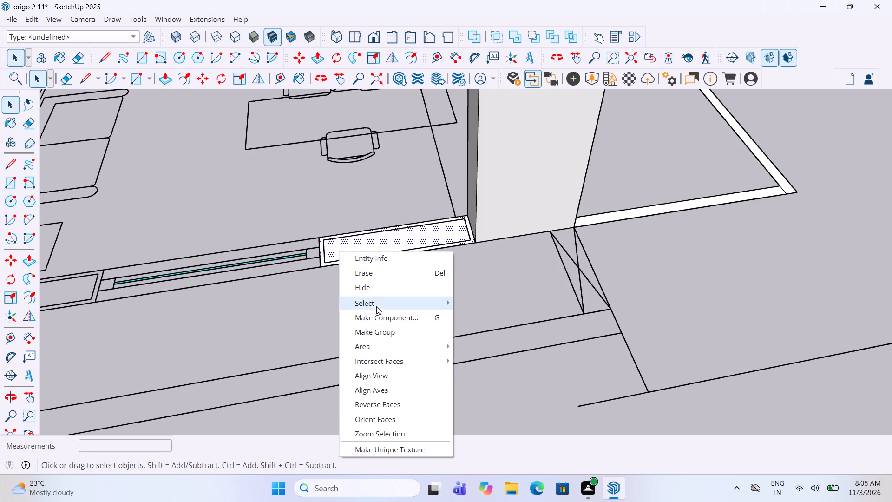
{"action": "left_click", "coordinate": [380, 327]}
Open the wall segment group beside the front corner column and extrude its face up 11'.
{"action": "scroll", "coordinate": [369, 288], "scroll_direction": "down", "scroll_amount": 4}
{"action": "scroll", "coordinate": [233, 286], "scroll_direction": "up", "scroll_amount": 3}
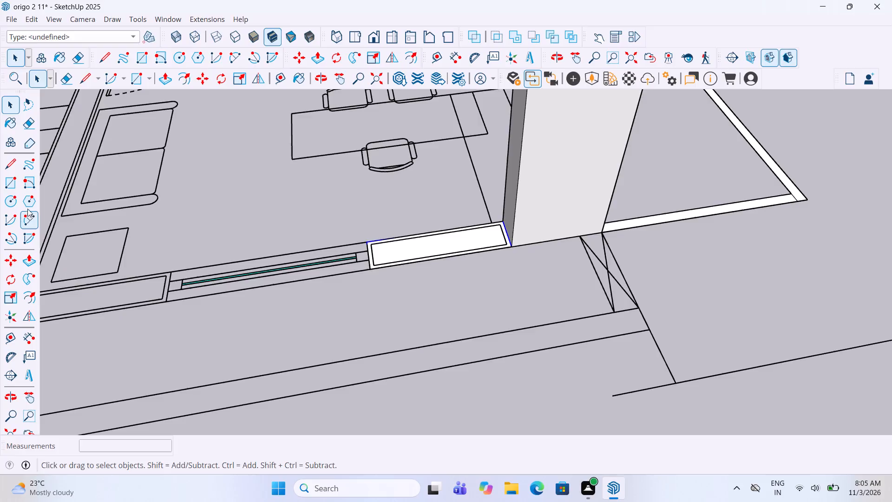
{"action": "left_click", "coordinate": [8, 185]}
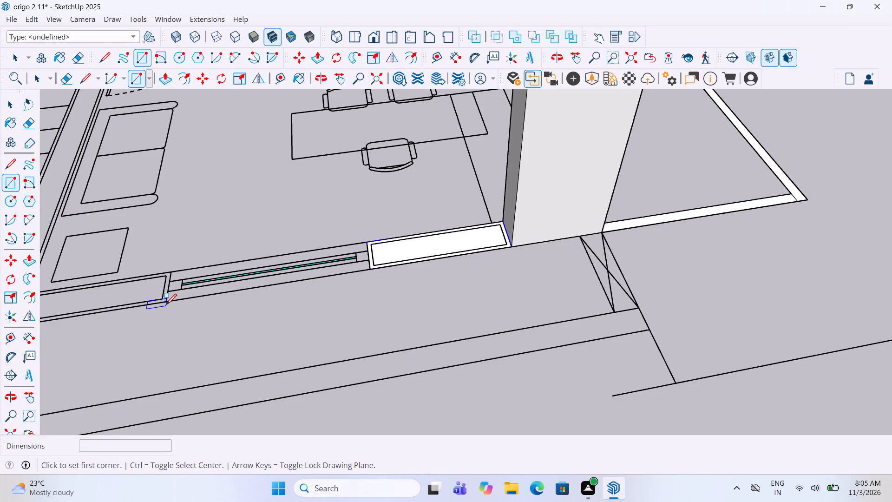
{"action": "key", "text": "space"}
{"action": "scroll", "coordinate": [382, 281], "scroll_direction": "down", "scroll_amount": 8}
{"action": "scroll", "coordinate": [400, 278], "scroll_direction": "up", "scroll_amount": 4}
{"action": "double_click", "coordinate": [402, 269]}
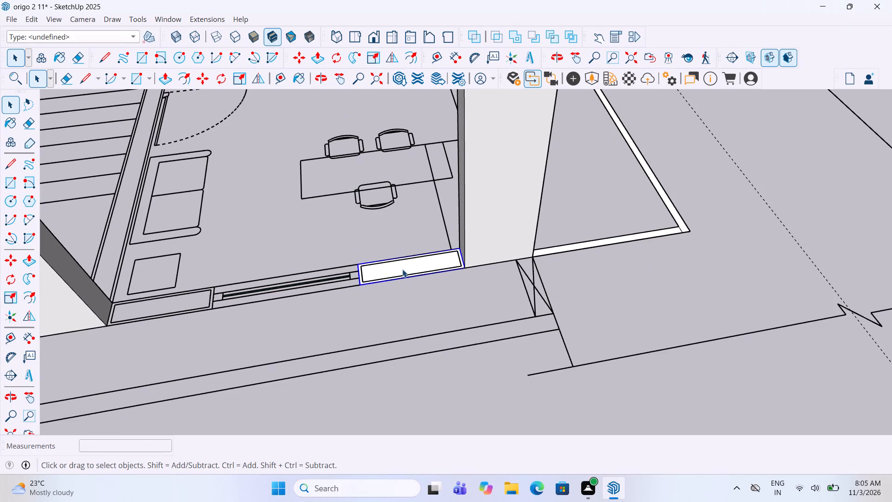
{"action": "key", "text": "p"}
{"action": "left_click", "coordinate": [402, 264]}
{"action": "scroll", "coordinate": [402, 253], "scroll_direction": "down", "scroll_amount": 4}
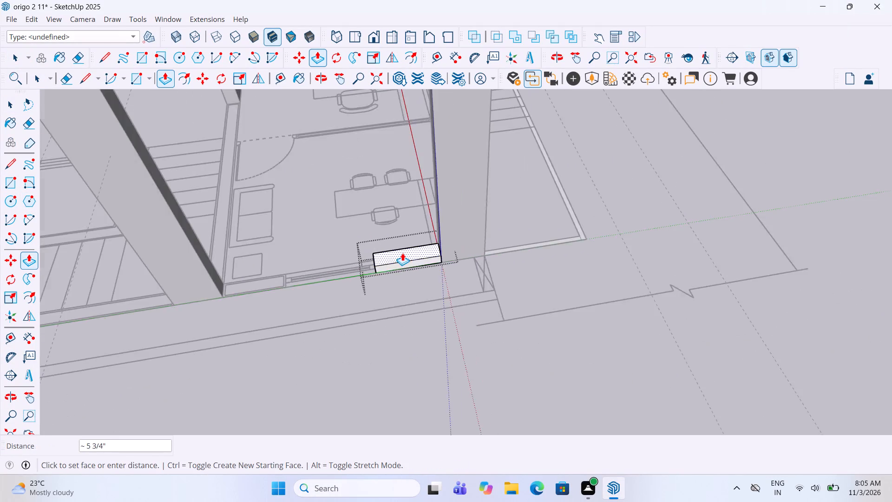
{"action": "scroll", "coordinate": [402, 253], "scroll_direction": "down", "scroll_amount": 9}
{"action": "left_click", "coordinate": [424, 160]}
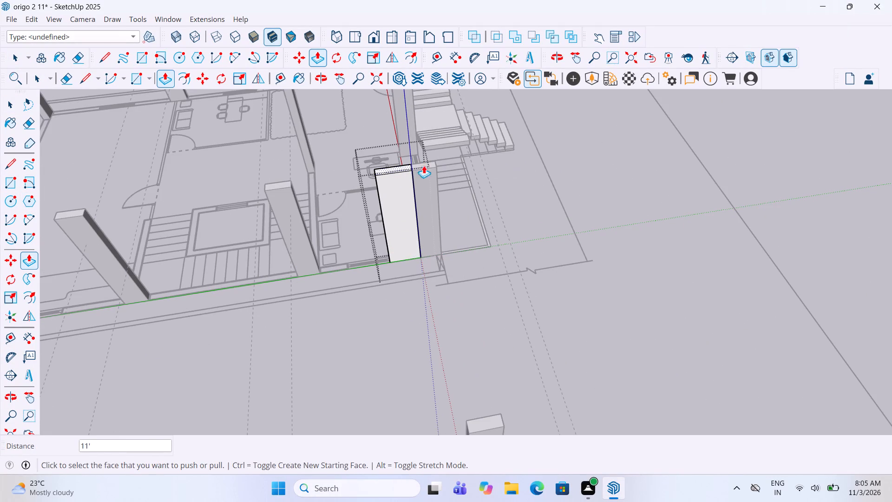
{"action": "key", "text": "space"}
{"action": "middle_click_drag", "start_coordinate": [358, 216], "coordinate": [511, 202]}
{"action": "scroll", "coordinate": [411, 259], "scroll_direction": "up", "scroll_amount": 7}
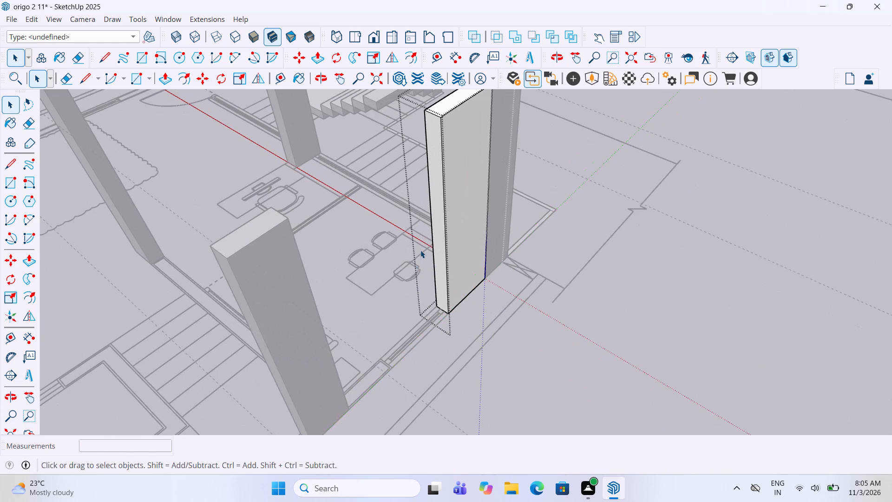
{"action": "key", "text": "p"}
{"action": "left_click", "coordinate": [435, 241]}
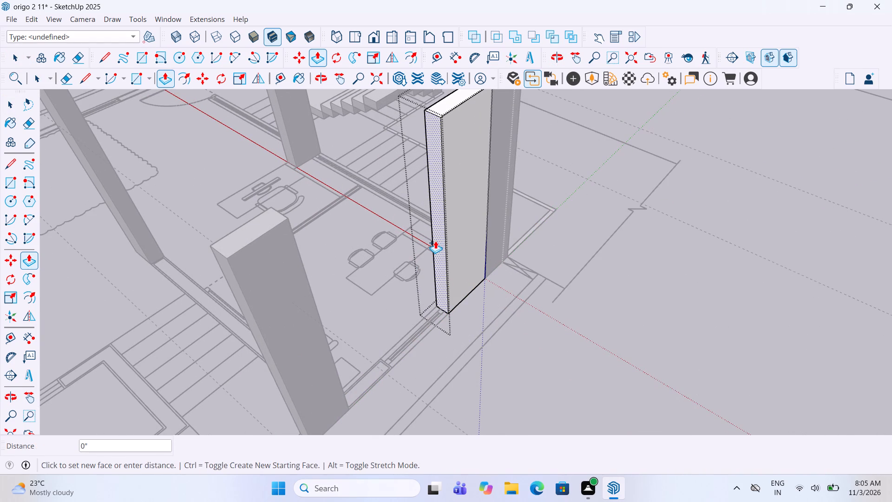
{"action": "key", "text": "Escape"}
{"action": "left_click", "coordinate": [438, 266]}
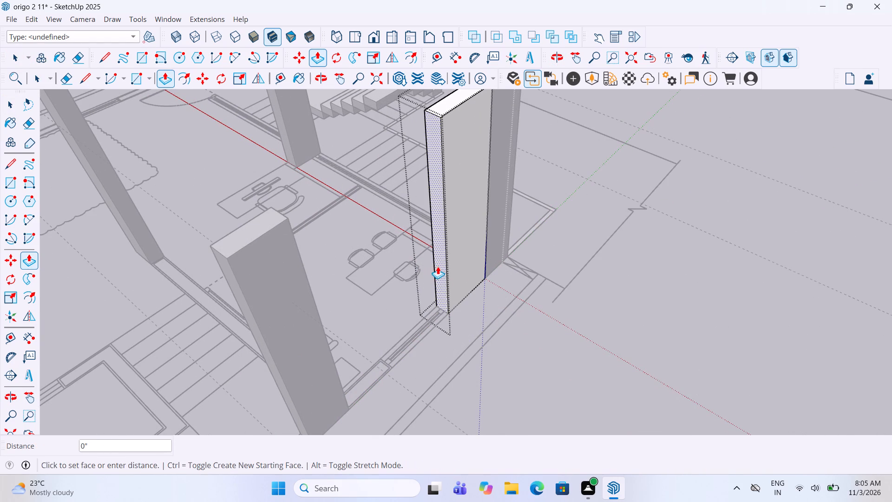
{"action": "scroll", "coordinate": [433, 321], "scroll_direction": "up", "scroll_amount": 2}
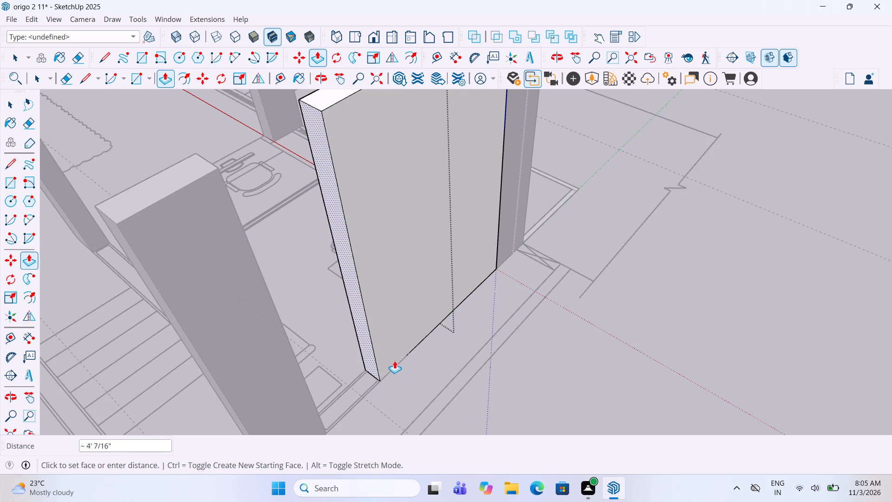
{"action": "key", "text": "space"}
Extend the wall's end face about 3' 11 3/8" across the window, add about 2' 7 15/16" up to the next column, and leave the group.
{"action": "scroll", "coordinate": [393, 356], "scroll_direction": "down", "scroll_amount": 3}
{"action": "middle_click_drag", "start_coordinate": [413, 325], "coordinate": [403, 321]}
{"action": "scroll", "coordinate": [417, 231], "scroll_direction": "up", "scroll_amount": 2}
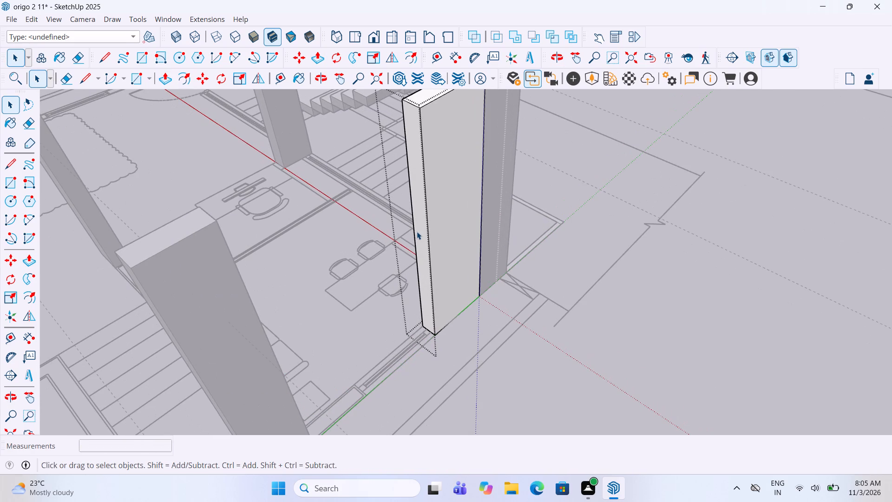
{"action": "key", "text": "p"}
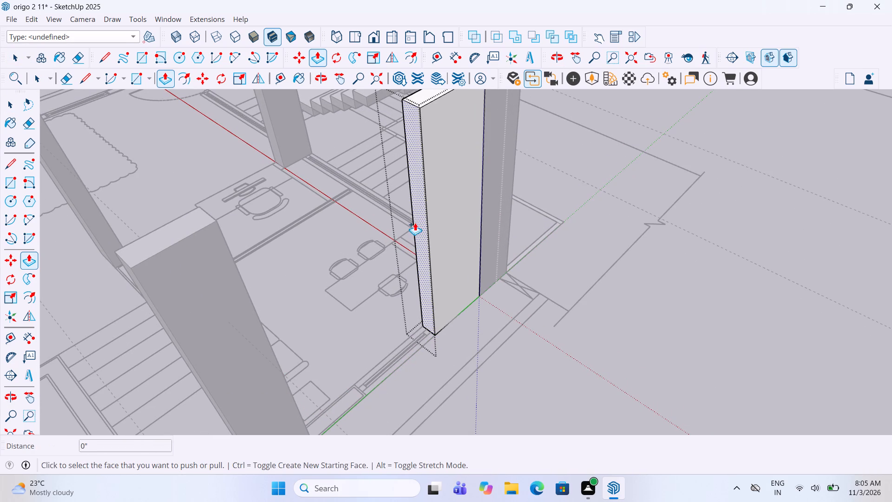
{"action": "left_click", "coordinate": [421, 231]}
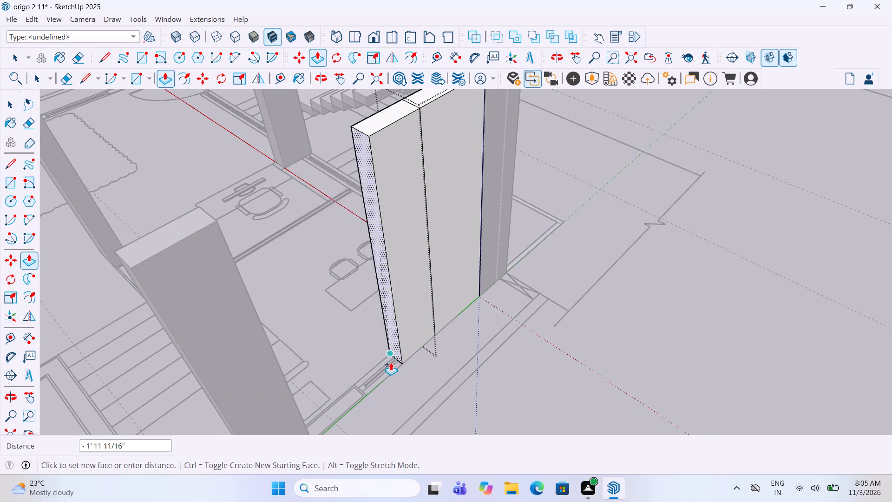
{"action": "left_click", "coordinate": [369, 393]}
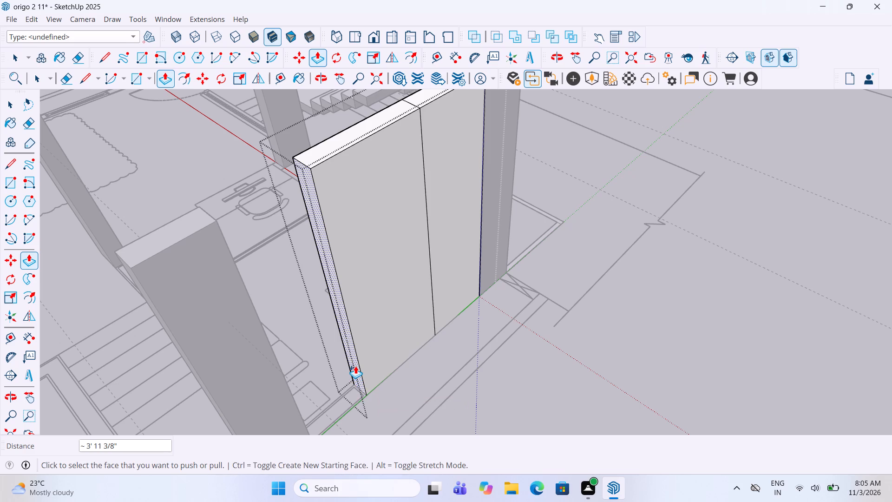
{"action": "left_click", "coordinate": [355, 366]}
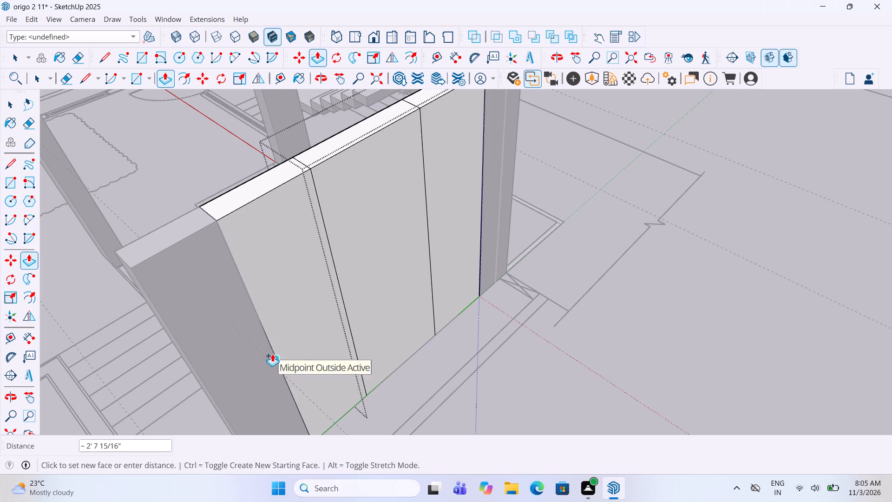
{"action": "left_click", "coordinate": [272, 354]}
{"action": "key", "text": "space"}
{"action": "left_click", "coordinate": [503, 355]}
Draw a rectangle about 13' 3 1/8" by 9" over the staircase's outer wall between the two side columns, and group its face.
{"action": "scroll", "coordinate": [514, 349], "scroll_direction": "down", "scroll_amount": 3}
{"action": "middle_click_drag", "start_coordinate": [508, 346], "coordinate": [427, 318]}
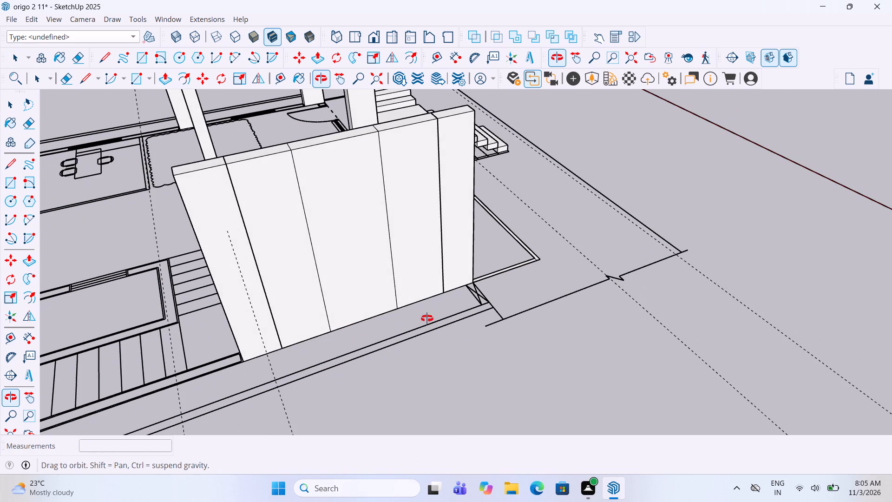
{"action": "middle_click_drag", "start_coordinate": [427, 318], "coordinate": [426, 318]}
{"action": "scroll", "coordinate": [531, 294], "scroll_direction": "down", "scroll_amount": 5}
{"action": "middle_click_drag", "start_coordinate": [527, 294], "coordinate": [508, 299]}
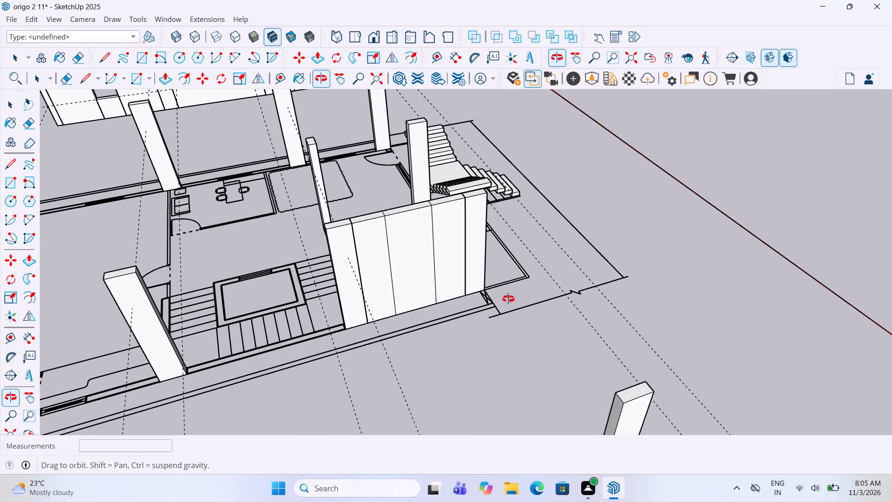
{"action": "middle_click_drag", "start_coordinate": [508, 299], "coordinate": [509, 299]}
{"action": "scroll", "coordinate": [568, 263], "scroll_direction": "down", "scroll_amount": 4}
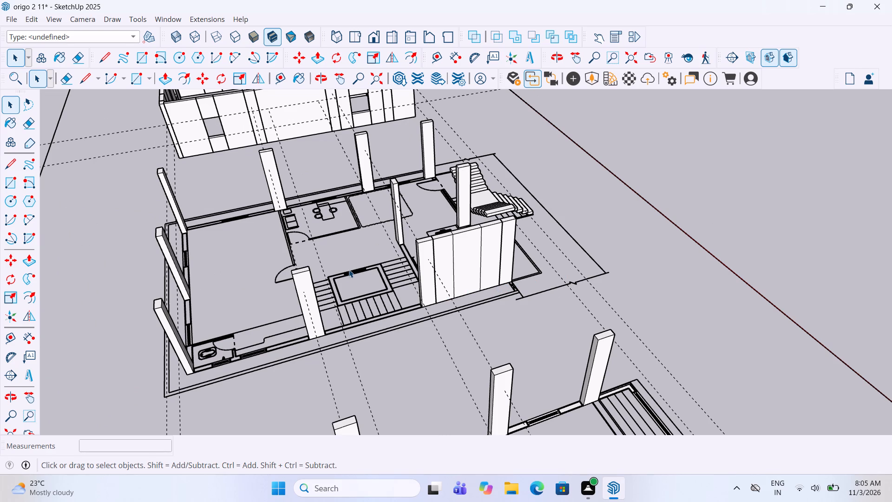
{"action": "left_click", "coordinate": [10, 179]}
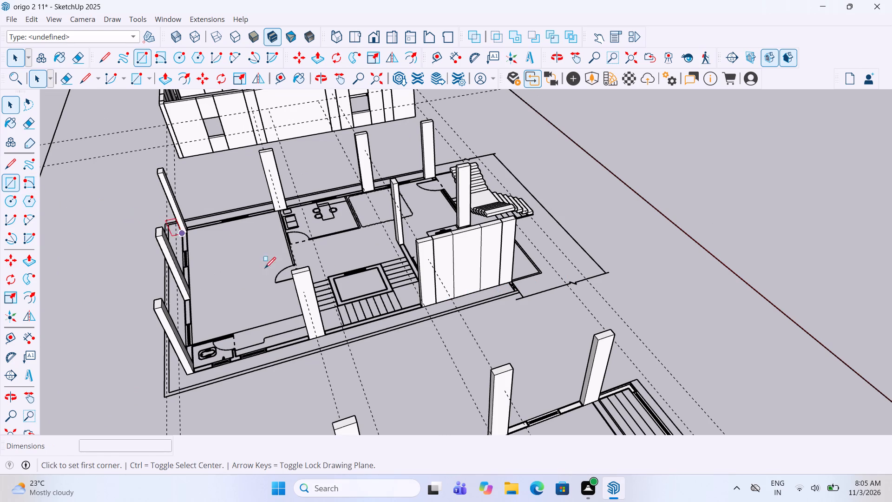
{"action": "scroll", "coordinate": [350, 328], "scroll_direction": "up", "scroll_amount": 13}
{"action": "scroll", "coordinate": [298, 341], "scroll_direction": "up", "scroll_amount": 6}
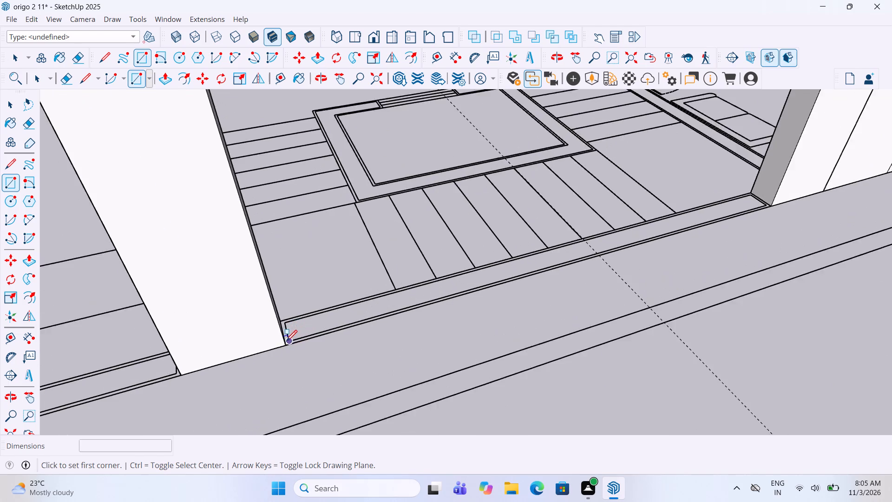
{"action": "scroll", "coordinate": [286, 342], "scroll_direction": "up", "scroll_amount": 3}
{"action": "left_click", "coordinate": [287, 343]}
{"action": "scroll", "coordinate": [303, 324], "scroll_direction": "down", "scroll_amount": 10}
{"action": "middle_click_drag", "start_coordinate": [635, 219], "coordinate": [621, 248]}
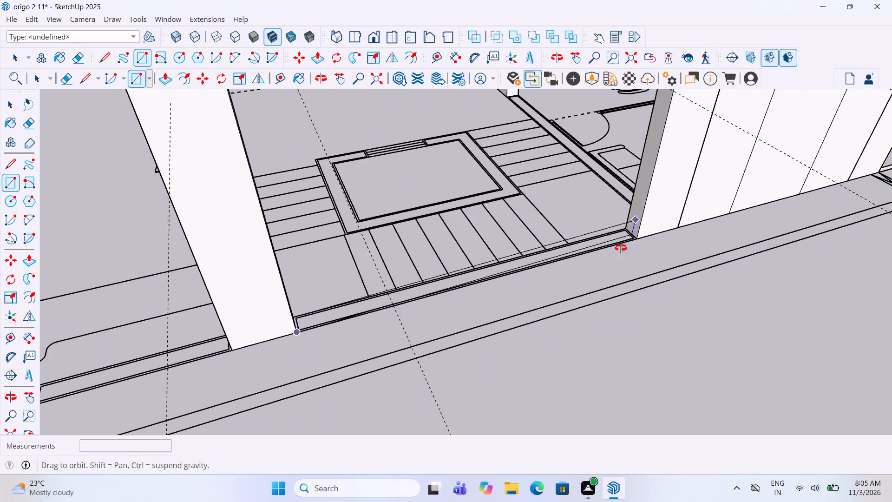
{"action": "middle_click_drag", "start_coordinate": [621, 248], "coordinate": [559, 291]}
{"action": "scroll", "coordinate": [627, 271], "scroll_direction": "up", "scroll_amount": 9}
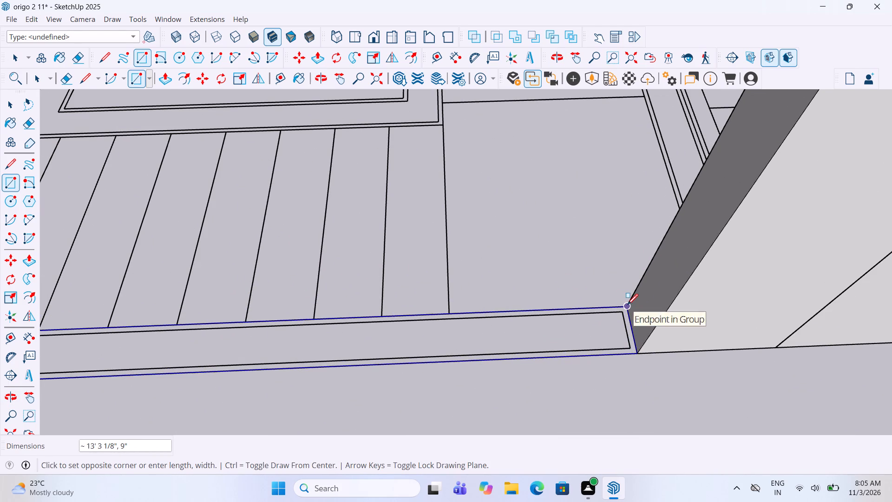
{"action": "left_click", "coordinate": [627, 306]}
{"action": "scroll", "coordinate": [619, 259], "scroll_direction": "down", "scroll_amount": 5}
{"action": "key", "text": "space"}
{"action": "left_click", "coordinate": [522, 306]}
{"action": "right_click", "coordinate": [522, 306]}
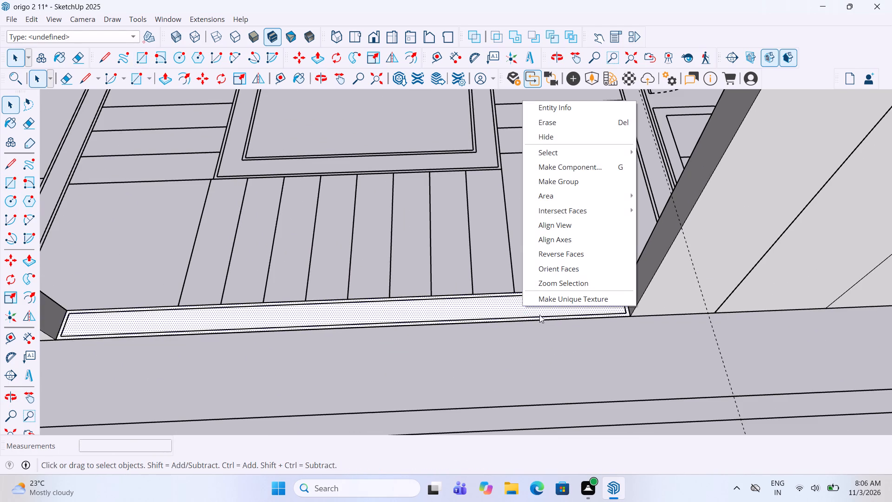
{"action": "left_click", "coordinate": [580, 180]}
Extrude the staircase wall's face inside its group up to the level of the column tops, and leave the group.
{"action": "double_click", "coordinate": [535, 301]}
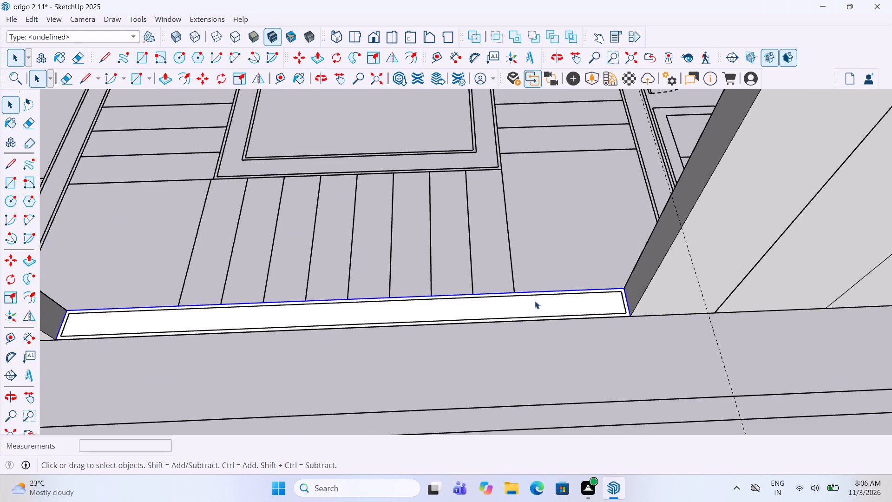
{"action": "key", "text": "p"}
{"action": "left_click", "coordinate": [530, 306]}
{"action": "scroll", "coordinate": [533, 297], "scroll_direction": "down", "scroll_amount": 9}
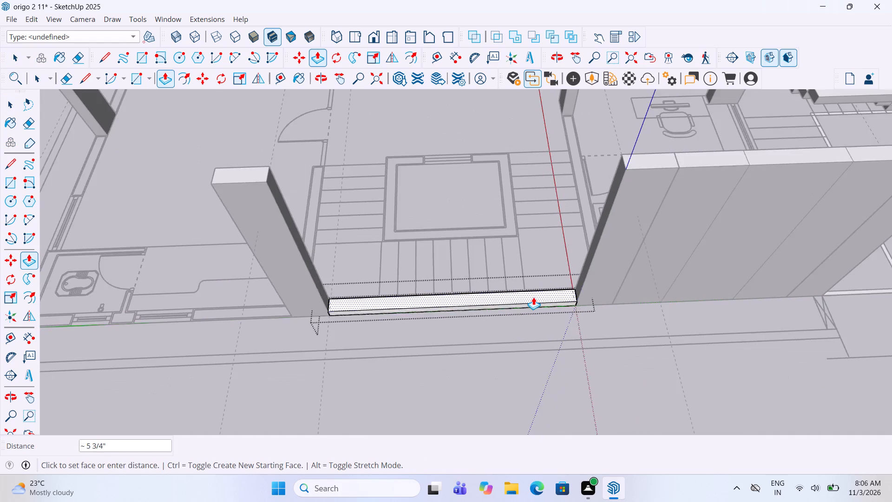
{"action": "scroll", "coordinate": [533, 297], "scroll_direction": "down", "scroll_amount": 5}
{"action": "left_click", "coordinate": [625, 223]}
{"action": "key", "text": "space"}
{"action": "left_click", "coordinate": [588, 306]}
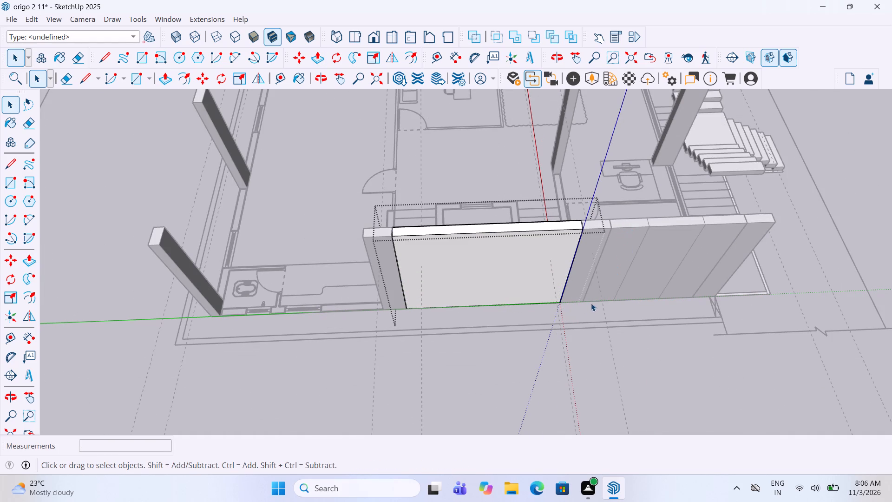
Draw 9" wide rectangles over the toilet's outer wall: about 2' 2 1/4" long beside the corner column and 1' 11 15/16" long across the window.
{"action": "scroll", "coordinate": [599, 298], "scroll_direction": "down", "scroll_amount": 4}
{"action": "scroll", "coordinate": [405, 301], "scroll_direction": "up", "scroll_amount": 1}
{"action": "middle_click_drag", "start_coordinate": [405, 301], "coordinate": [428, 278]}
{"action": "scroll", "coordinate": [407, 311], "scroll_direction": "up", "scroll_amount": 5}
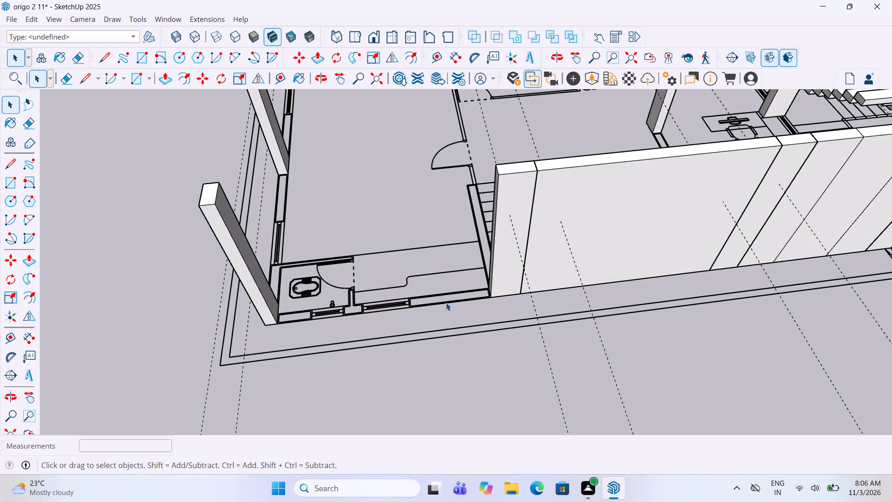
{"action": "scroll", "coordinate": [467, 300], "scroll_direction": "up", "scroll_amount": 3}
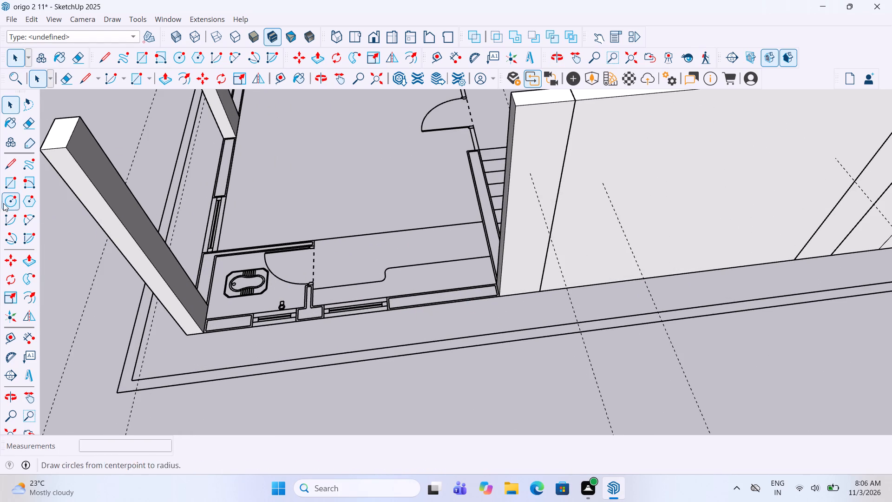
{"action": "left_click", "coordinate": [1, 190]}
{"action": "scroll", "coordinate": [207, 337], "scroll_direction": "up", "scroll_amount": 8}
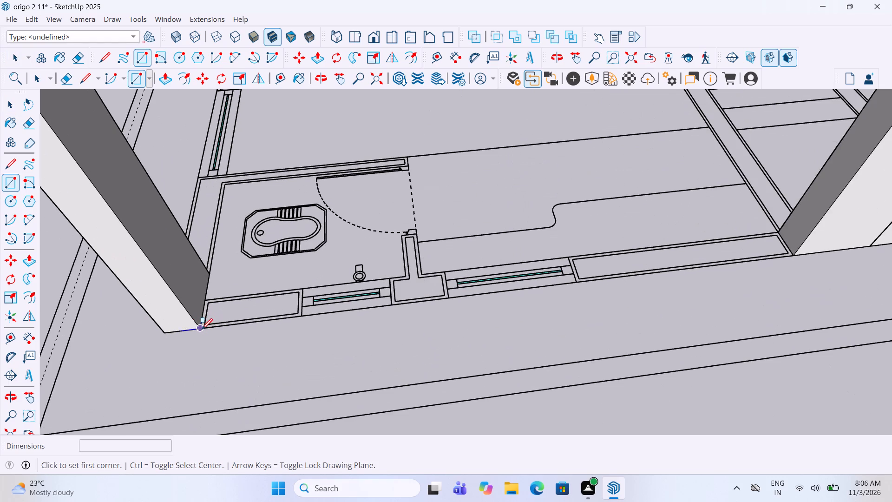
{"action": "left_click", "coordinate": [202, 330]}
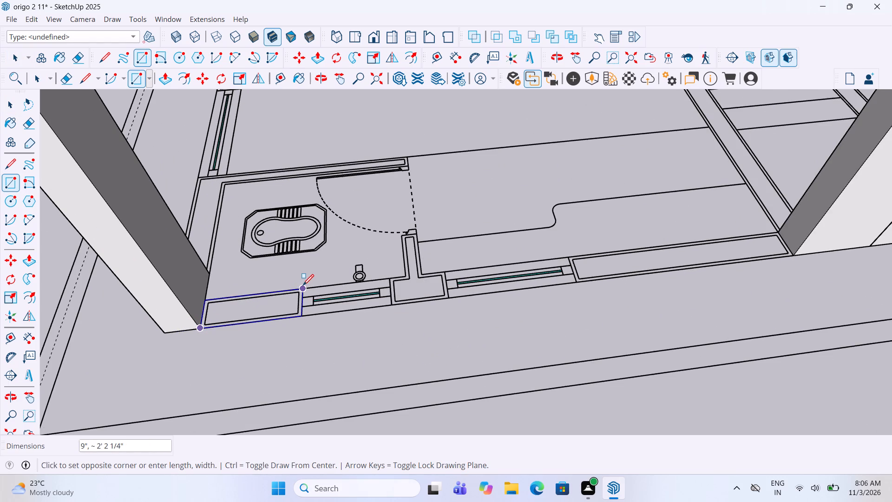
{"action": "left_click", "coordinate": [303, 286]}
{"action": "scroll", "coordinate": [304, 304], "scroll_direction": "up", "scroll_amount": 3}
{"action": "left_click", "coordinate": [301, 317]}
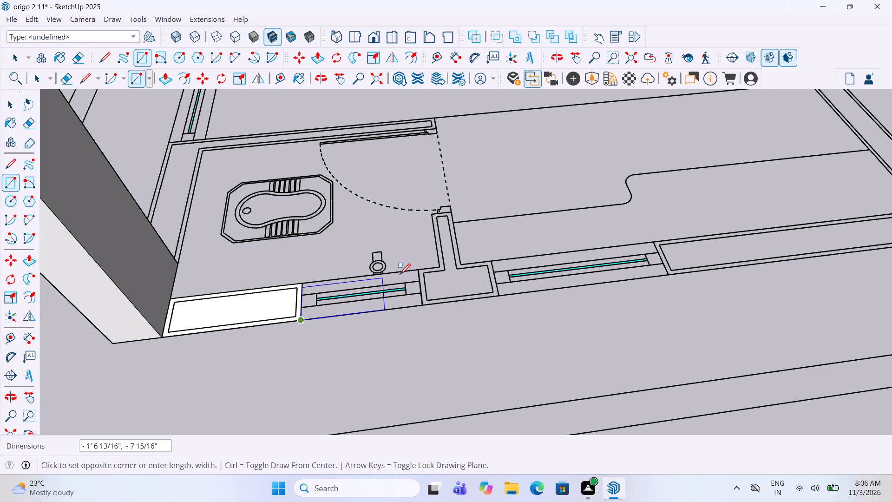
{"action": "left_click", "coordinate": [418, 275]}
Continue with 9" wide rectangles over the pier (about 1' 3 9/16"), the second window (2' 11 15/16") and the wall up to the column (5' 4 3/4").
{"action": "left_click", "coordinate": [425, 306]}
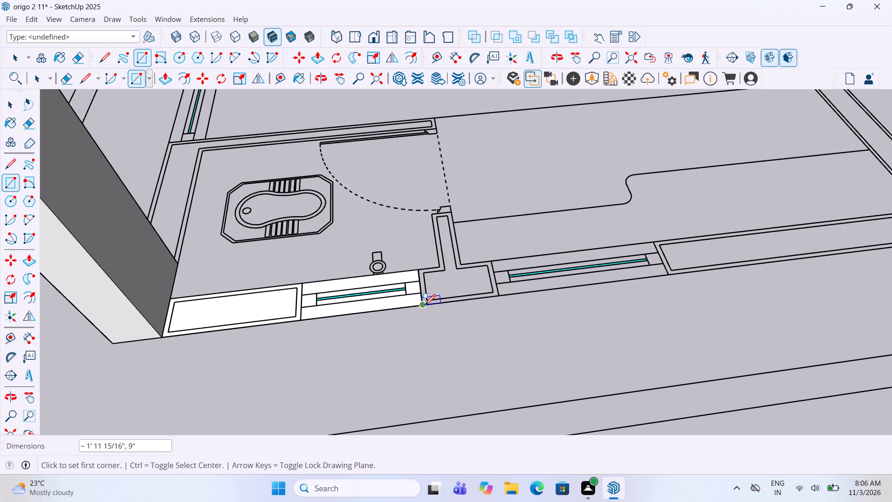
{"action": "left_click", "coordinate": [490, 261]}
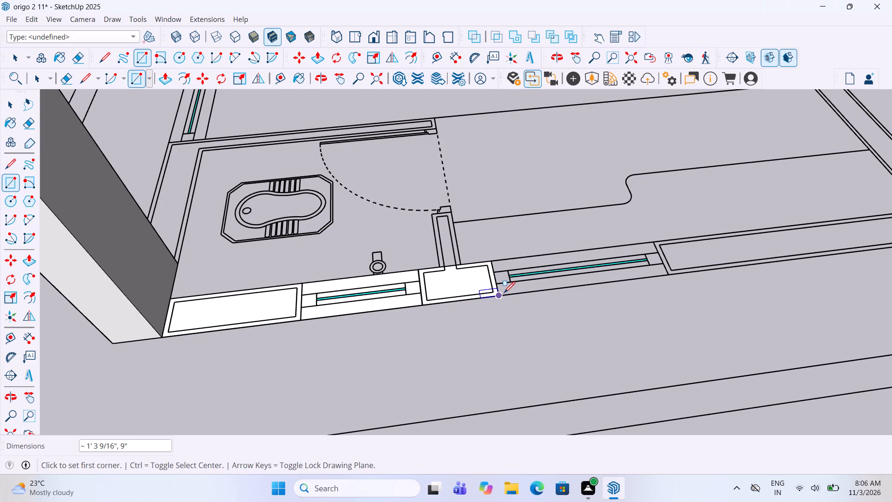
{"action": "left_click", "coordinate": [503, 294]}
{"action": "left_click", "coordinate": [654, 243]}
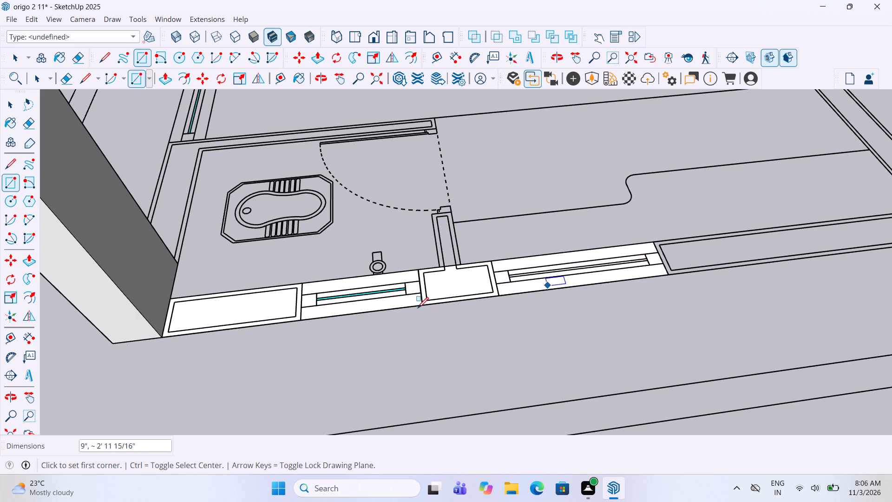
{"action": "scroll", "coordinate": [413, 310], "scroll_direction": "down", "scroll_amount": 10}
{"action": "scroll", "coordinate": [602, 301], "scroll_direction": "up", "scroll_amount": 8}
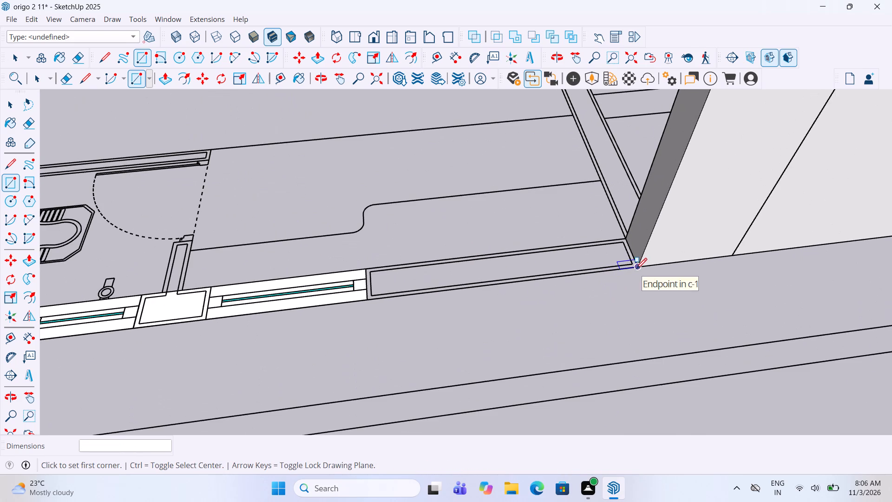
{"action": "left_click", "coordinate": [636, 270]}
{"action": "left_click", "coordinate": [371, 266]}
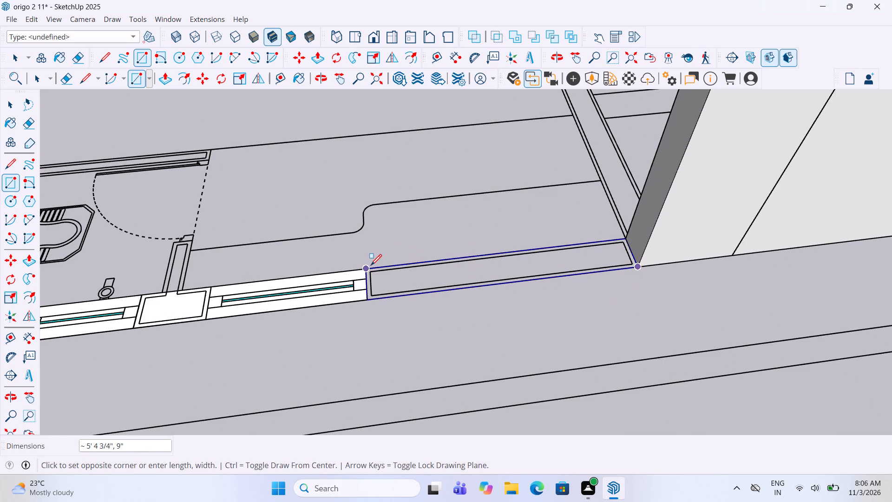
Group the wall face between the second toilet window and the column, and extrude it 11' inside its group.
{"action": "key", "text": "space"}
{"action": "left_click", "coordinate": [414, 279]}
{"action": "right_click", "coordinate": [414, 279]}
{"action": "left_click", "coordinate": [454, 359]}
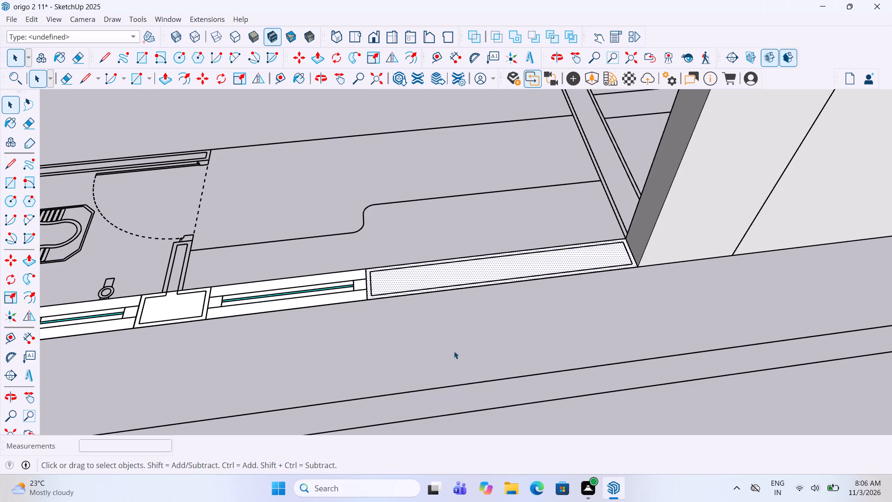
{"action": "double_click", "coordinate": [448, 282]}
{"action": "key", "text": "p"}
{"action": "left_click", "coordinate": [444, 276]}
{"action": "scroll", "coordinate": [444, 276], "scroll_direction": "down", "scroll_amount": 2}
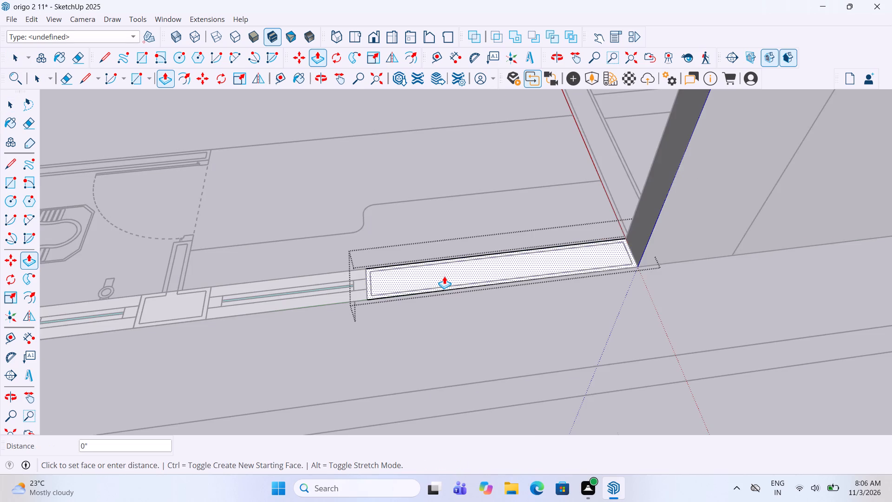
{"action": "scroll", "coordinate": [444, 276], "scroll_direction": "down", "scroll_amount": 13}
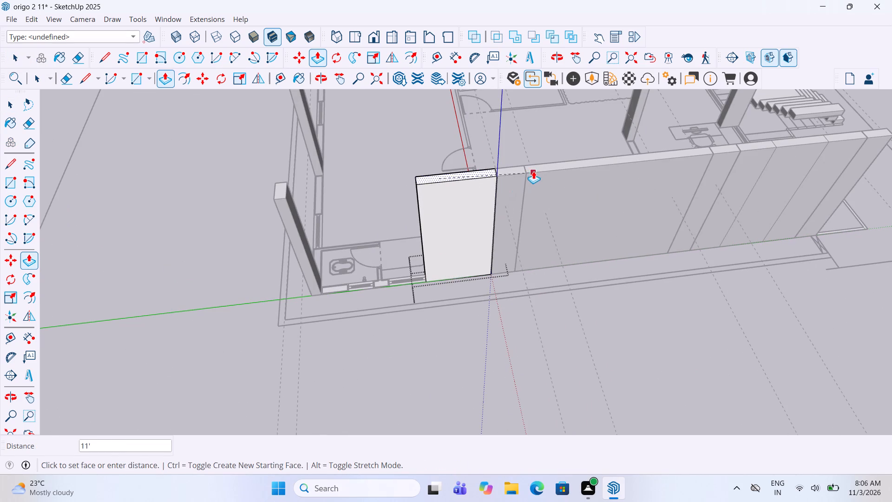
{"action": "left_click", "coordinate": [533, 171]}
{"action": "key", "text": "space"}
{"action": "left_click", "coordinate": [466, 307]}
Group separately the faces of the toilet's pier, the wall piece beside the corner column, and the first and second windows.
{"action": "middle_click_drag", "start_coordinate": [466, 298], "coordinate": [438, 298]}
{"action": "scroll", "coordinate": [384, 255], "scroll_direction": "up", "scroll_amount": 4}
{"action": "scroll", "coordinate": [389, 297], "scroll_direction": "up", "scroll_amount": 9}
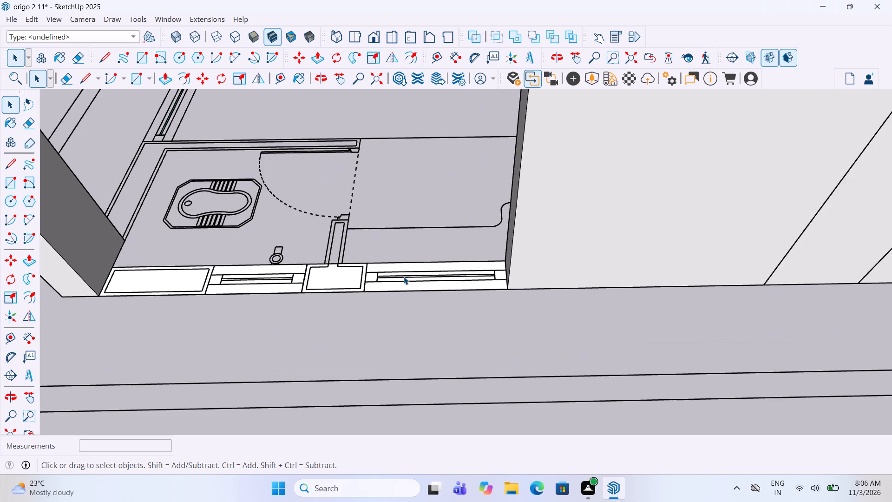
{"action": "scroll", "coordinate": [404, 277], "scroll_direction": "down", "scroll_amount": 4}
{"action": "scroll", "coordinate": [375, 277], "scroll_direction": "up", "scroll_amount": 3}
{"action": "double_click", "coordinate": [348, 277]}
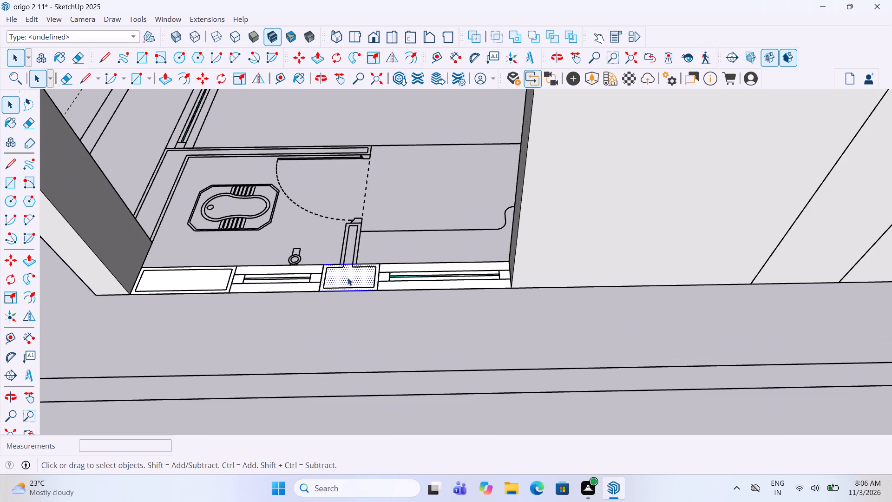
{"action": "left_click", "coordinate": [348, 277]}
{"action": "right_click", "coordinate": [348, 277]}
{"action": "left_click", "coordinate": [374, 360]}
{"action": "left_click", "coordinate": [218, 278]}
{"action": "right_click", "coordinate": [218, 278]}
{"action": "left_click", "coordinate": [258, 359]}
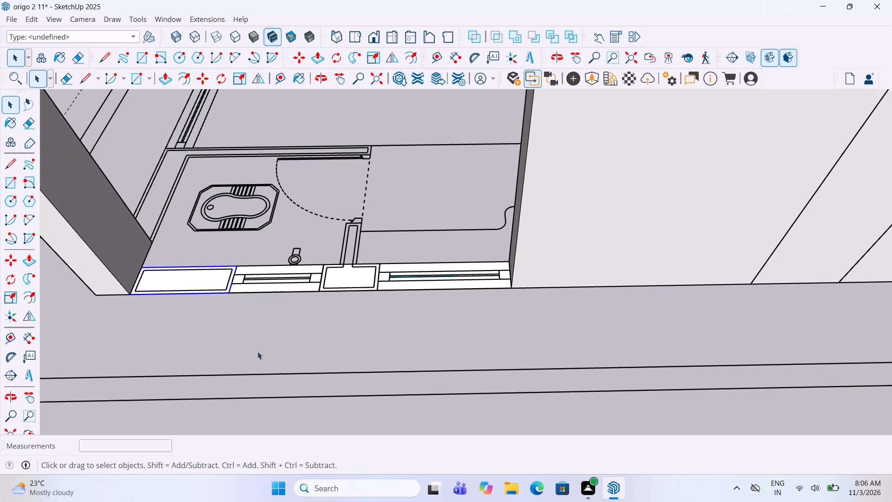
{"action": "left_click", "coordinate": [269, 288]}
{"action": "right_click", "coordinate": [269, 288]}
{"action": "left_click", "coordinate": [312, 370]}
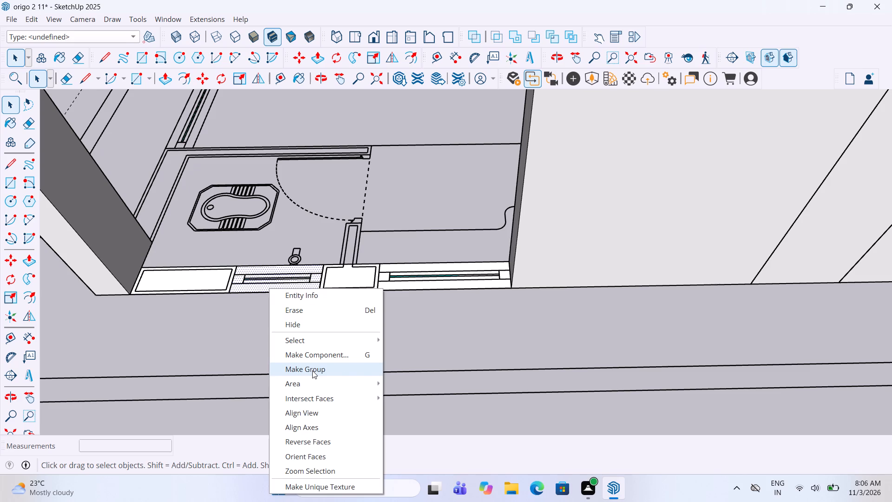
{"action": "left_click", "coordinate": [430, 276]}
{"action": "left_click", "coordinate": [433, 288]}
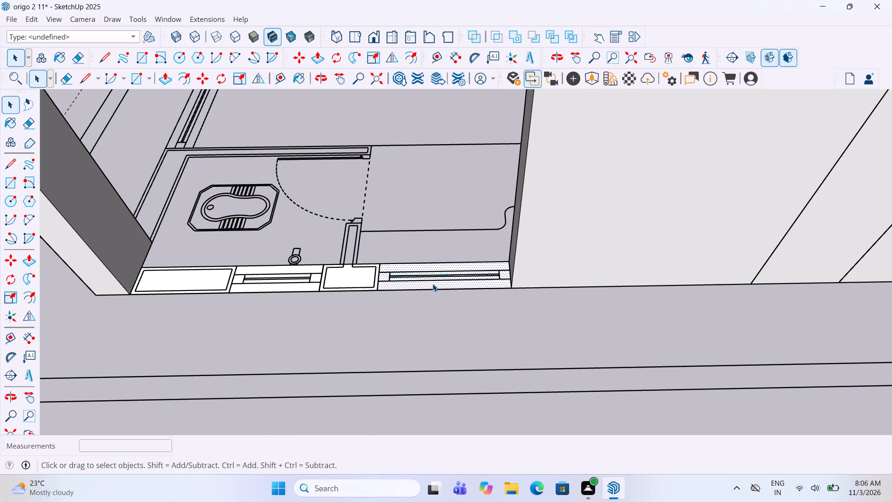
{"action": "right_click", "coordinate": [433, 284]}
{"action": "left_click", "coordinate": [466, 363]}
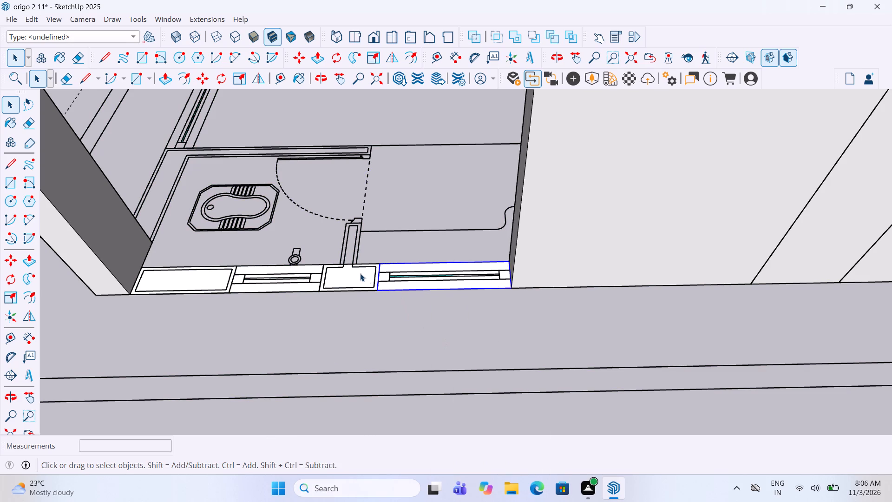
Extrude the toilet's pier and the wall piece beside the corner column by the same 11', each inside its group.
{"action": "left_click", "coordinate": [354, 272]}
{"action": "double_click", "coordinate": [357, 282]}
{"action": "key", "text": "p"}
{"action": "double_click", "coordinate": [361, 279]}
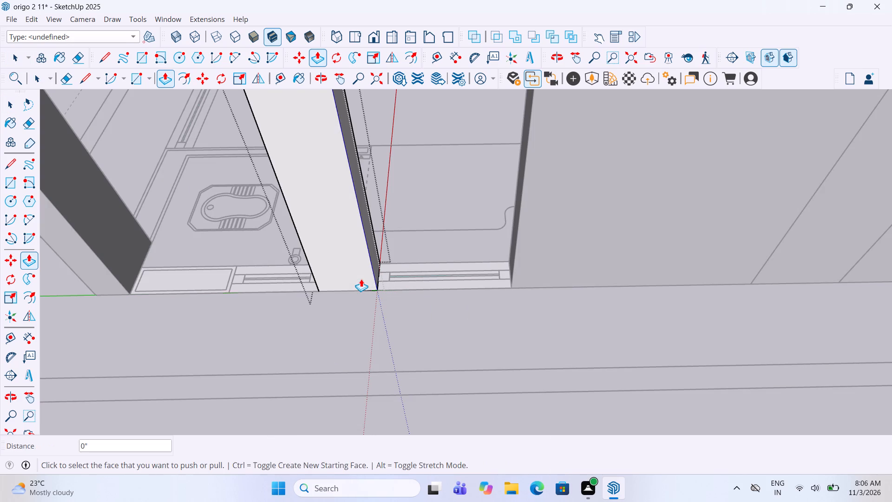
{"action": "key", "text": "space"}
{"action": "left_click", "coordinate": [380, 319]}
{"action": "triple_click", "coordinate": [197, 282]}
{"action": "left_click", "coordinate": [197, 282]}
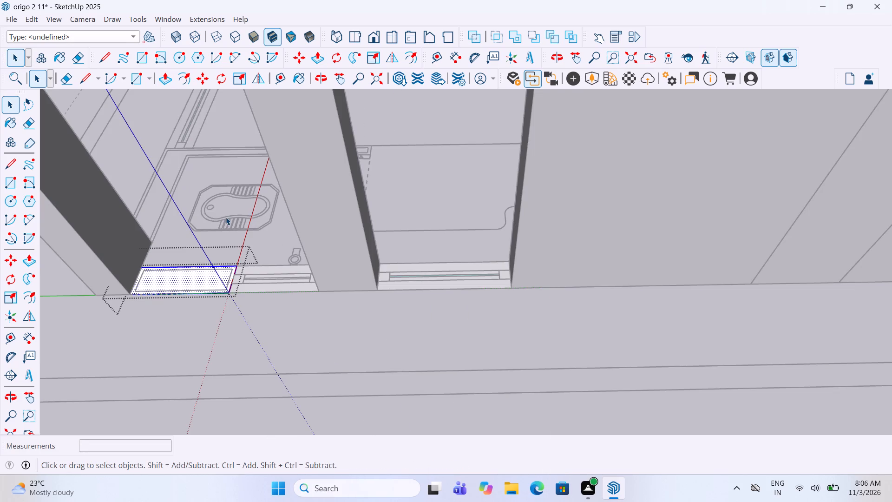
{"action": "key", "text": "p"}
{"action": "double_click", "coordinate": [190, 275]}
{"action": "key", "text": "space"}
{"action": "left_click", "coordinate": [235, 306]}
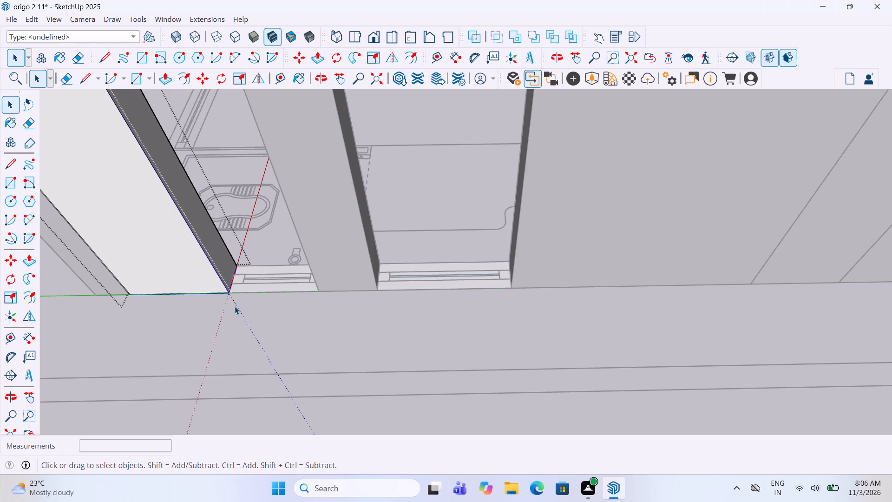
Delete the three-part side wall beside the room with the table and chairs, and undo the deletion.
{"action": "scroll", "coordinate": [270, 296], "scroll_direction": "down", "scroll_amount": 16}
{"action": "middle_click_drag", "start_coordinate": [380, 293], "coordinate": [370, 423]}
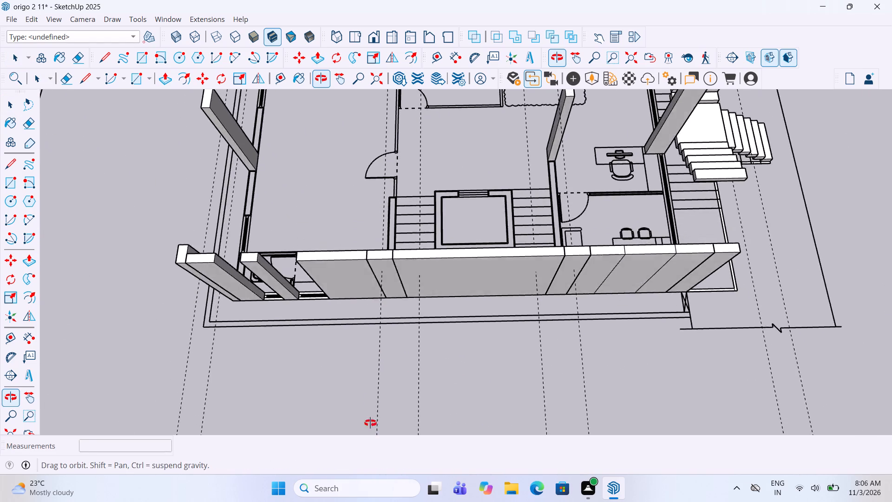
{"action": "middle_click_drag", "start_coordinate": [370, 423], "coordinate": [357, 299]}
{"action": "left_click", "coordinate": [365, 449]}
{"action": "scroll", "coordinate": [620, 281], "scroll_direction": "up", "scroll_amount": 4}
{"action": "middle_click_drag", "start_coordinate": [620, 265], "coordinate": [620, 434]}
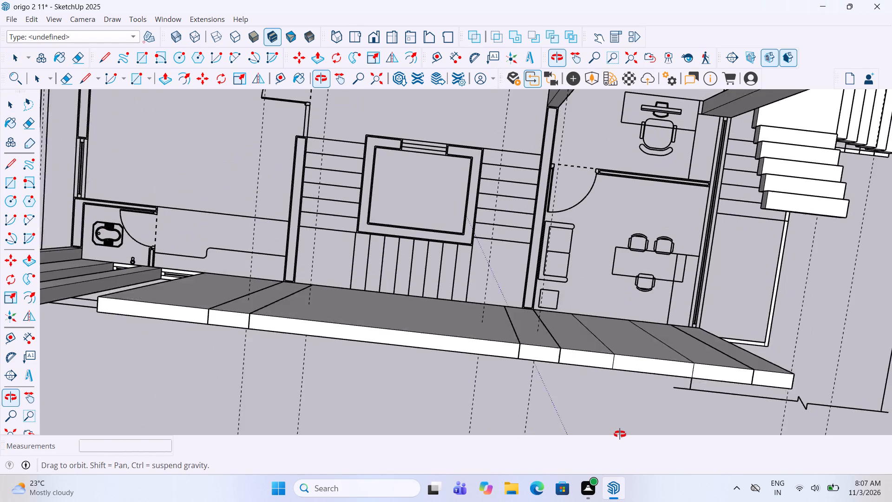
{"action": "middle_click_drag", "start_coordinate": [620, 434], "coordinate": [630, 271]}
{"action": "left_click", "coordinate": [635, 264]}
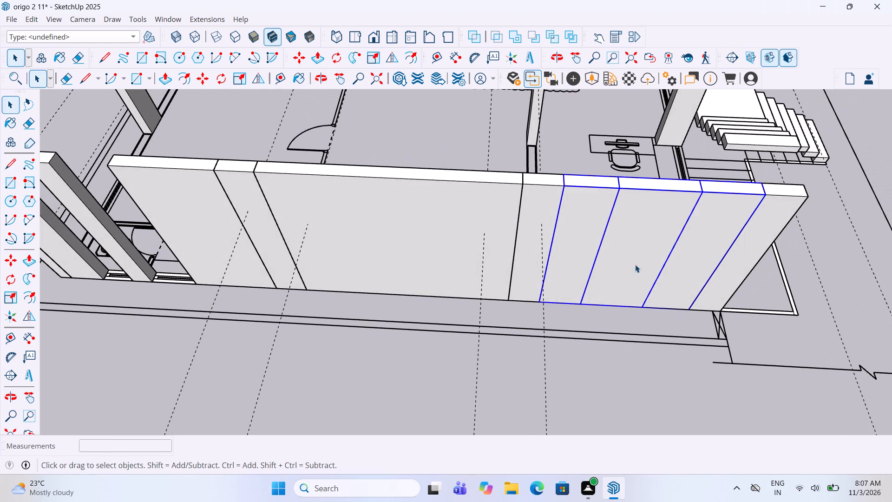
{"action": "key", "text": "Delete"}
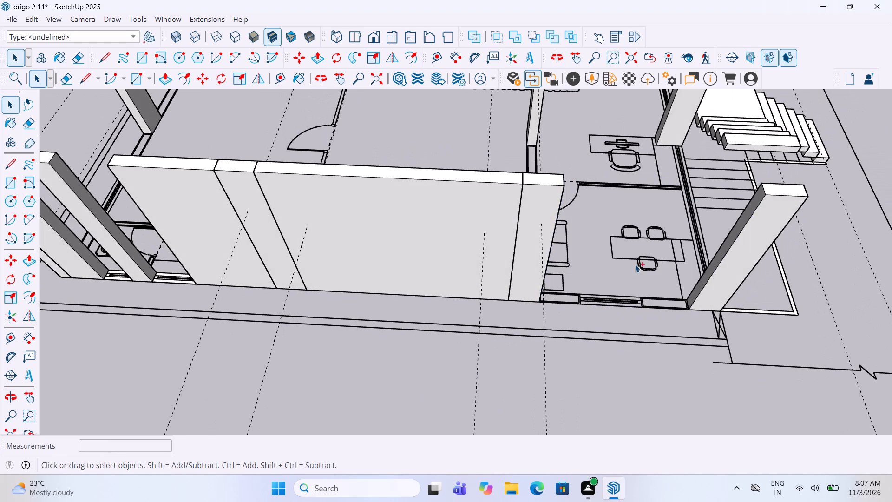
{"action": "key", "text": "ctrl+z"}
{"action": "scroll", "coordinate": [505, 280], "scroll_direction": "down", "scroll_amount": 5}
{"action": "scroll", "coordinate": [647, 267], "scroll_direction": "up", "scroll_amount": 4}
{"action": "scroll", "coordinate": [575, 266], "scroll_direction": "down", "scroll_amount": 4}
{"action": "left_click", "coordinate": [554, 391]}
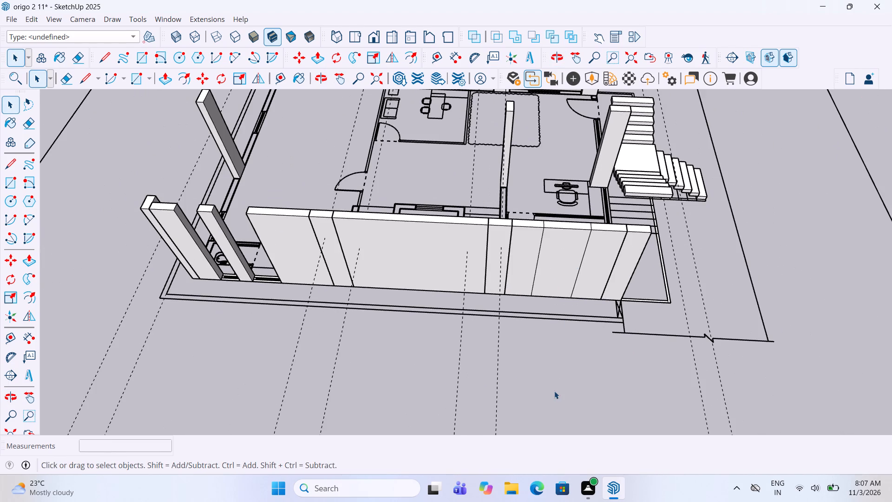
Place a horizontal guide 3' above the base of the three-part side wall and another 4' above that guide.
{"action": "scroll", "coordinate": [584, 271], "scroll_direction": "up", "scroll_amount": 5}
{"action": "middle_click_drag", "start_coordinate": [583, 263], "coordinate": [578, 231]}
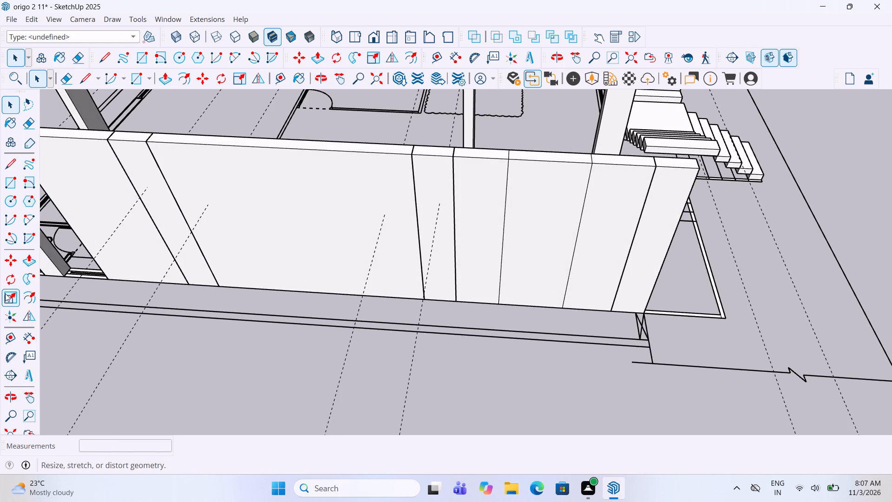
{"action": "left_click", "coordinate": [7, 329]}
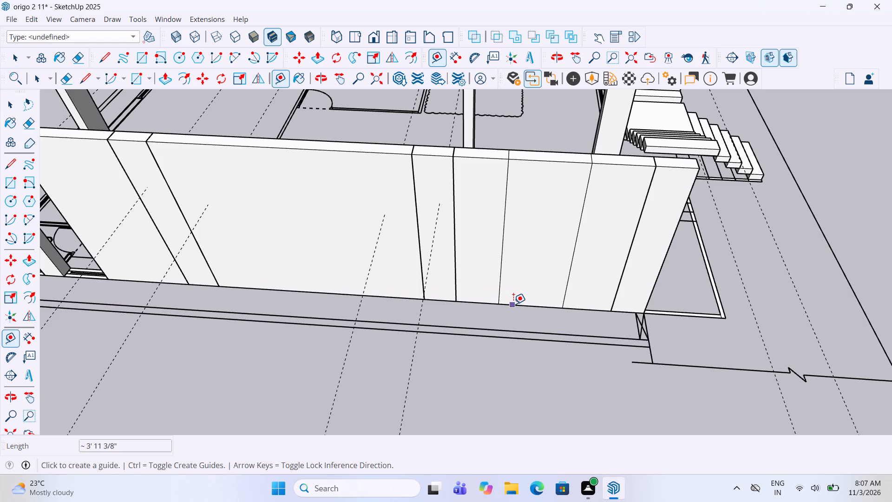
{"action": "left_click", "coordinate": [513, 304]}
{"action": "type", "text": "3'"}
{"action": "key", "text": "Return"}
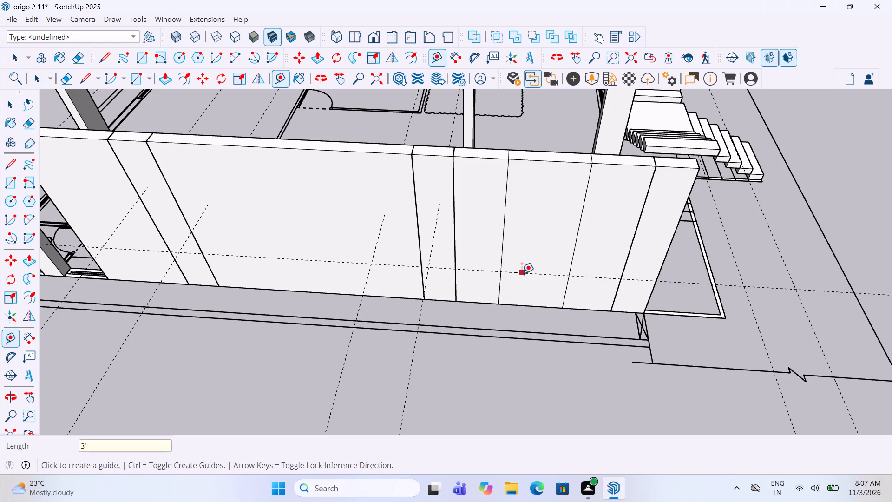
{"action": "left_click", "coordinate": [522, 273]}
{"action": "type", "text": "4'"}
{"action": "key", "text": "Return"}
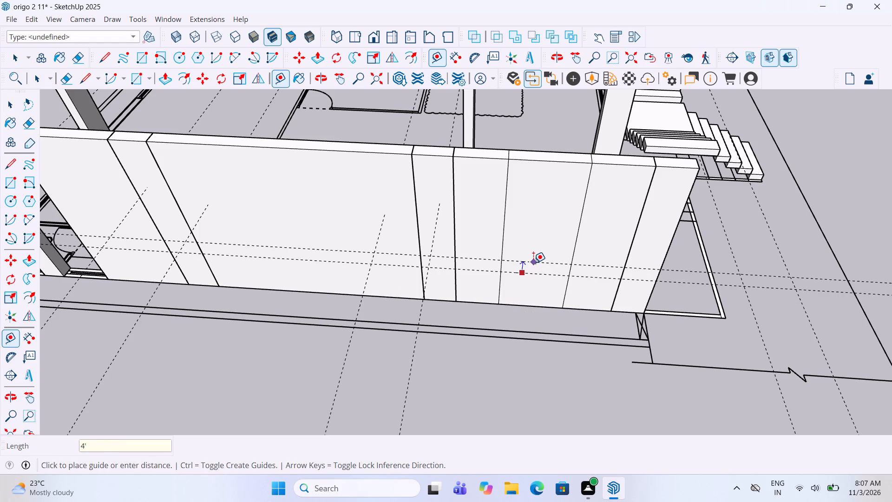
Inside the three-part wall's group, draw a 4' by about 3' 11 3/8" rectangle in the middle bay between the two guides.
{"action": "key", "text": "space"}
{"action": "double_click", "coordinate": [533, 263]}
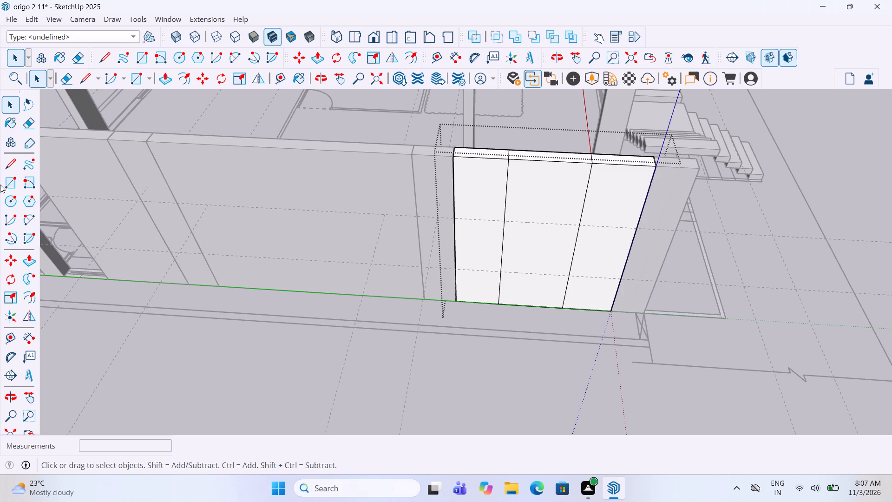
{"action": "left_click", "coordinate": [12, 183]}
{"action": "scroll", "coordinate": [582, 242], "scroll_direction": "up", "scroll_amount": 4}
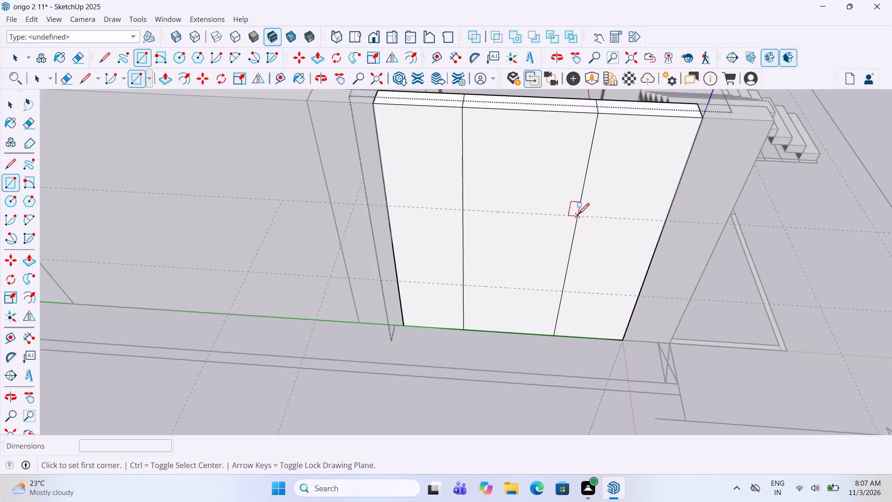
{"action": "left_click", "coordinate": [578, 215]}
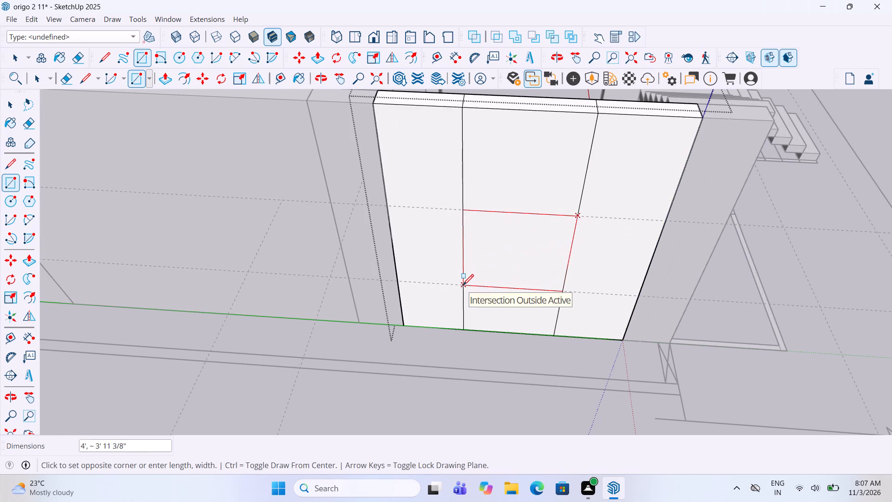
{"action": "double_click", "coordinate": [463, 286]}
Push the window rectangle 9" through the wall, delete its face to open the window, and leave the group.
{"action": "key", "text": "p"}
{"action": "left_click", "coordinate": [500, 262]}
{"action": "left_click", "coordinate": [493, 227]}
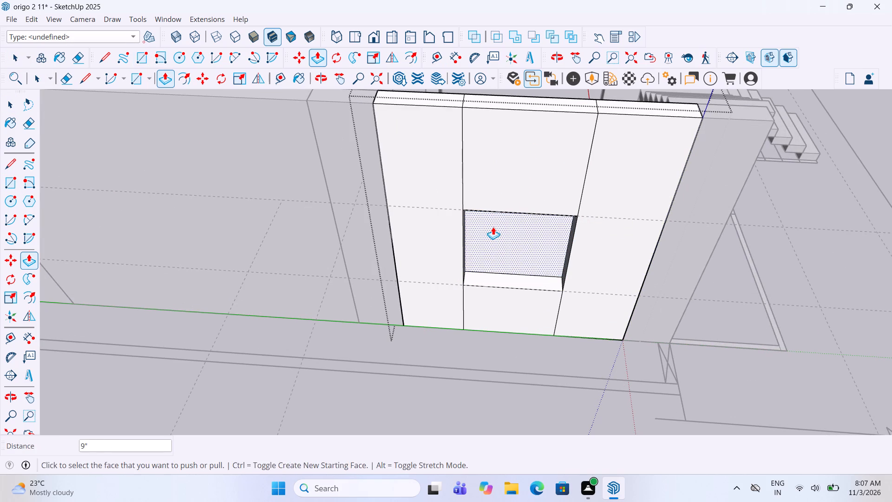
{"action": "left_click", "coordinate": [493, 227]}
{"action": "key", "text": "Delete"}
{"action": "key", "text": "space"}
{"action": "left_click", "coordinate": [513, 343]}
{"action": "scroll", "coordinate": [513, 341], "scroll_direction": "down", "scroll_amount": 5}
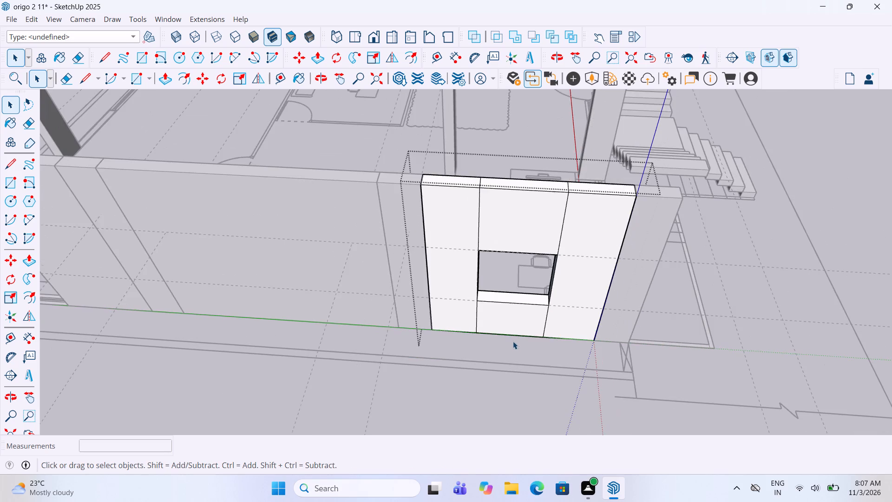
{"action": "middle_click_drag", "start_coordinate": [433, 258], "coordinate": [817, 277]}
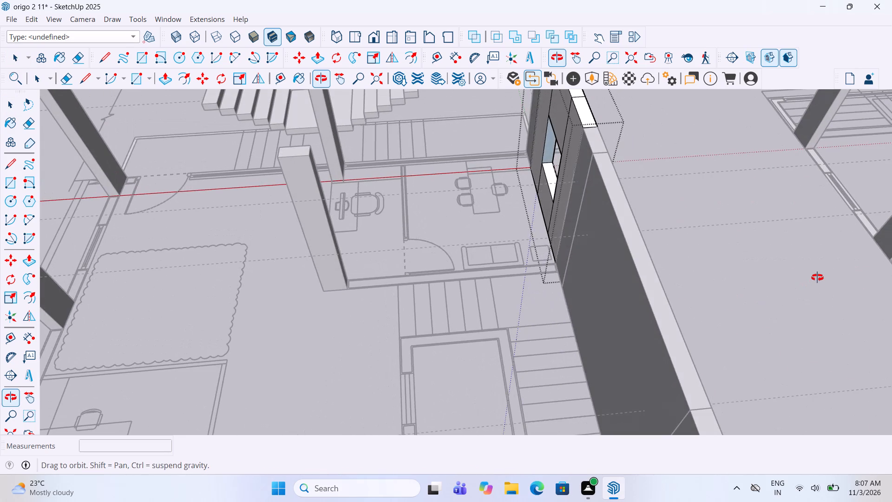
{"action": "middle_click_drag", "start_coordinate": [817, 277], "coordinate": [708, 253]}
{"action": "left_click", "coordinate": [682, 337]}
Reverse the blue back-facing jamb face of the window opening inside the wall's group, and leave the group.
{"action": "scroll", "coordinate": [563, 269], "scroll_direction": "down", "scroll_amount": 4}
{"action": "middle_click_drag", "start_coordinate": [520, 251], "coordinate": [117, 201]}
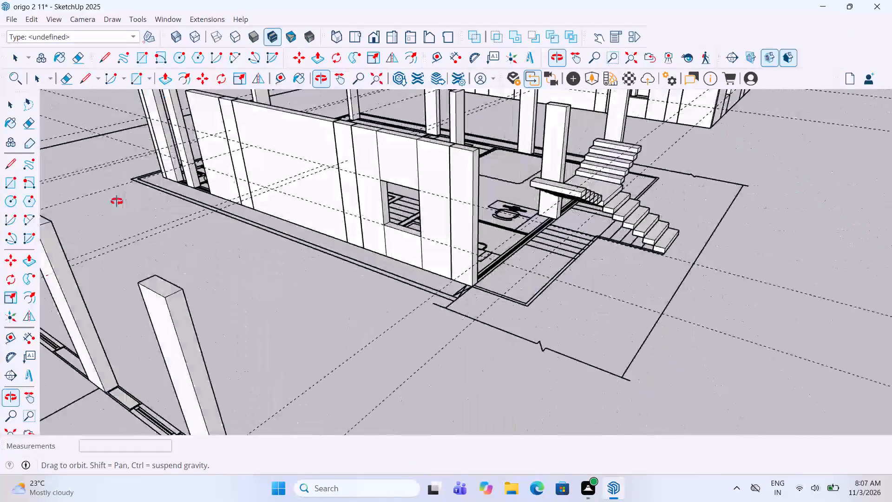
{"action": "middle_click_drag", "start_coordinate": [117, 201], "coordinate": [388, 257]}
{"action": "scroll", "coordinate": [516, 231], "scroll_direction": "up", "scroll_amount": 6}
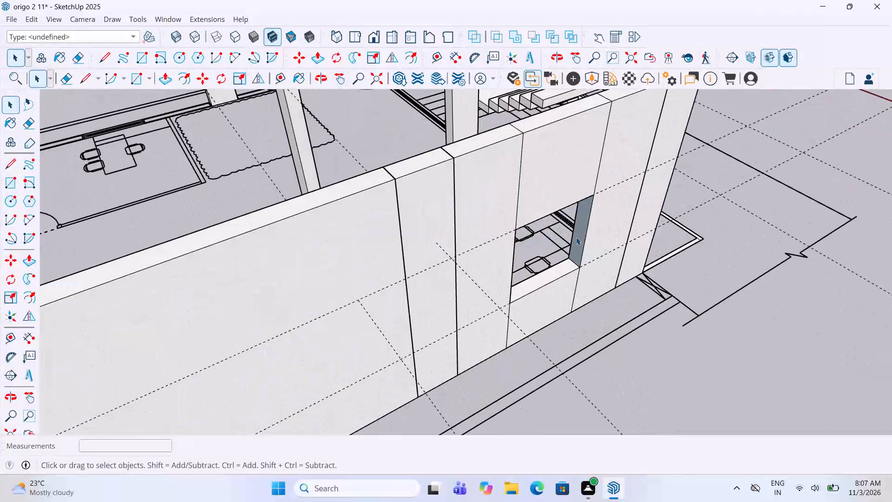
{"action": "scroll", "coordinate": [576, 237], "scroll_direction": "up", "scroll_amount": 4}
{"action": "left_click", "coordinate": [580, 233]}
{"action": "double_click", "coordinate": [580, 233]}
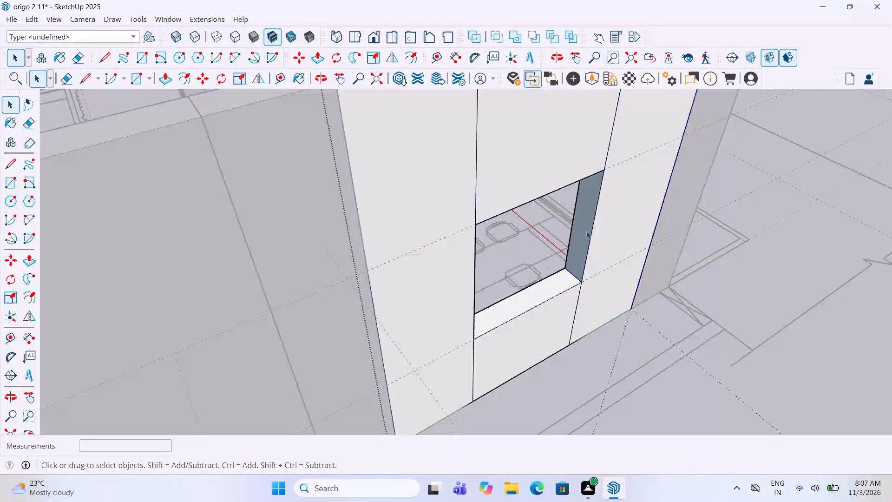
{"action": "left_click", "coordinate": [586, 231]}
{"action": "right_click", "coordinate": [586, 231]}
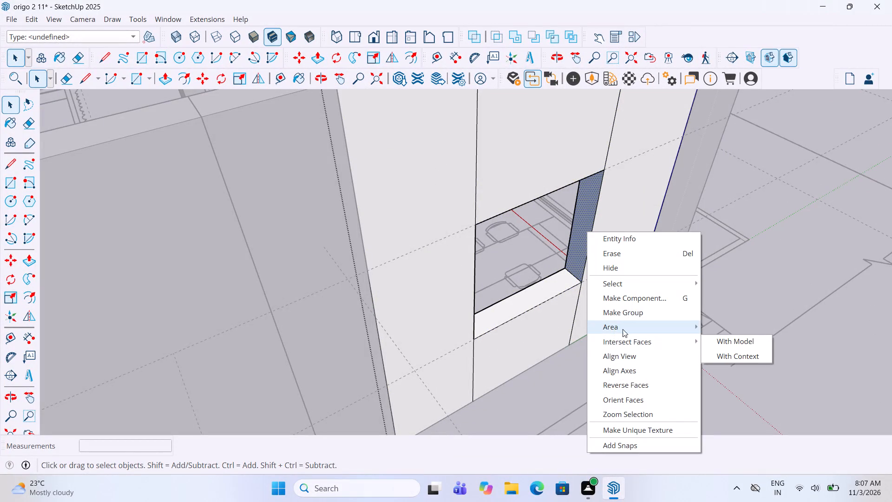
{"action": "left_click", "coordinate": [634, 386]}
{"action": "key", "text": "space"}
{"action": "left_click", "coordinate": [687, 307]}
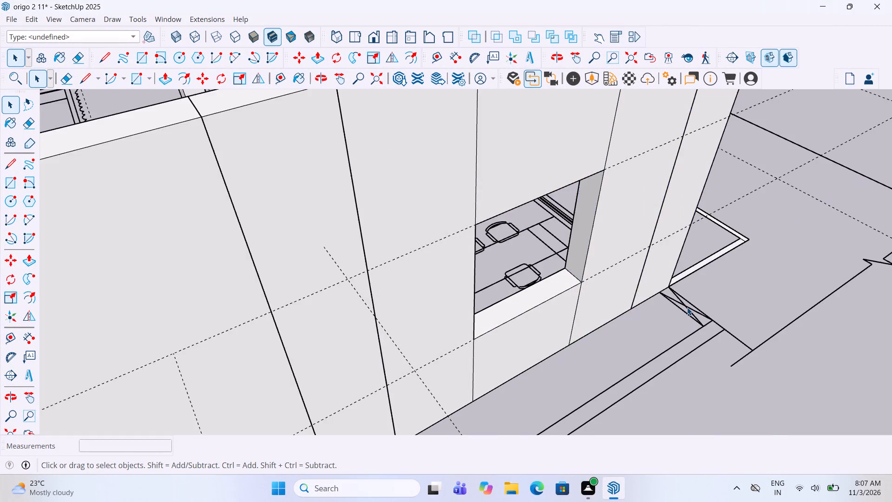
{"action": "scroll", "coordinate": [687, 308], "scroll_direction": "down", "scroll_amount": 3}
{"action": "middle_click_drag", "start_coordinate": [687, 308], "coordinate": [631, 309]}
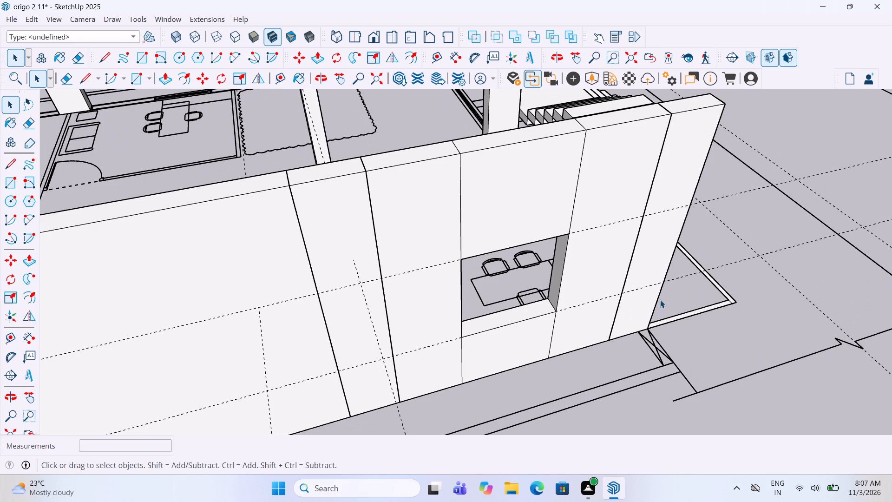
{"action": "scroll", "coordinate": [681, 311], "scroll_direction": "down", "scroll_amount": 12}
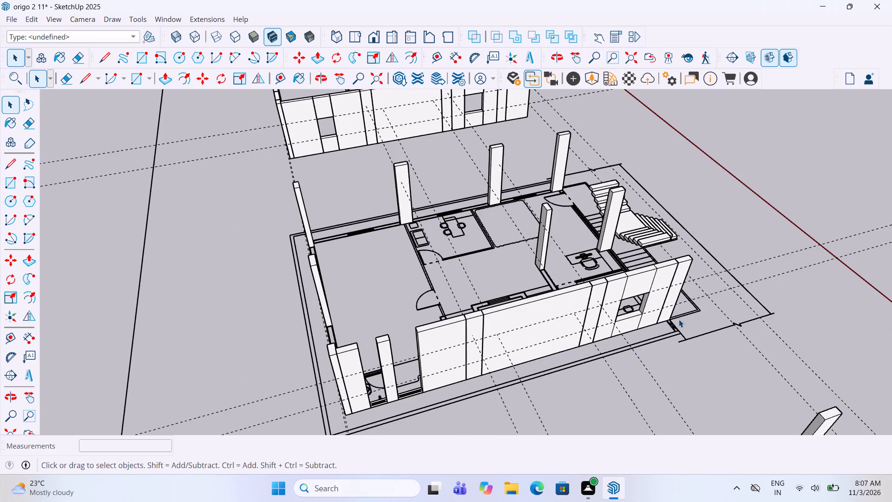
Inside its group, pull the wall base beside the toilet up to the neighbouring wall's top, filling the gap between corner wall and column.
{"action": "middle_click_drag", "start_coordinate": [552, 306], "coordinate": [479, 306]}
{"action": "scroll", "coordinate": [479, 306], "scroll_direction": "down", "scroll_amount": 3}
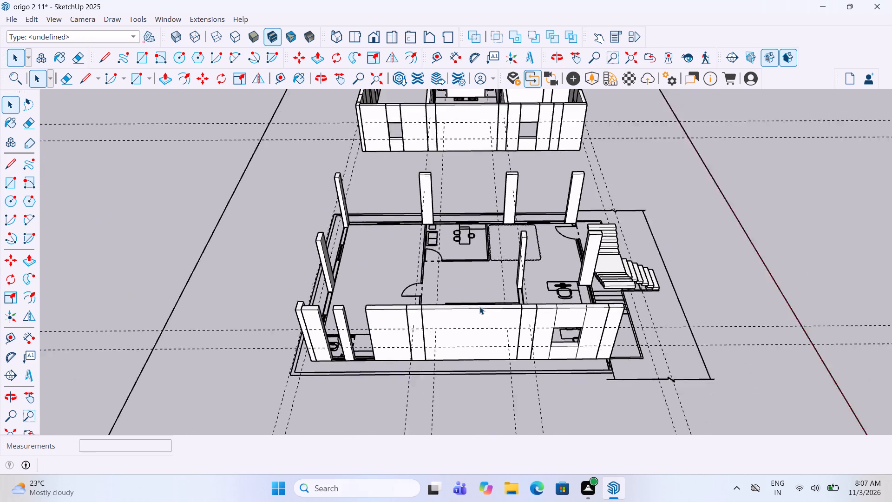
{"action": "scroll", "coordinate": [479, 306], "scroll_direction": "down", "scroll_amount": 1}
{"action": "scroll", "coordinate": [306, 363], "scroll_direction": "up", "scroll_amount": 4}
{"action": "scroll", "coordinate": [378, 341], "scroll_direction": "up", "scroll_amount": 15}
{"action": "double_click", "coordinate": [388, 356]}
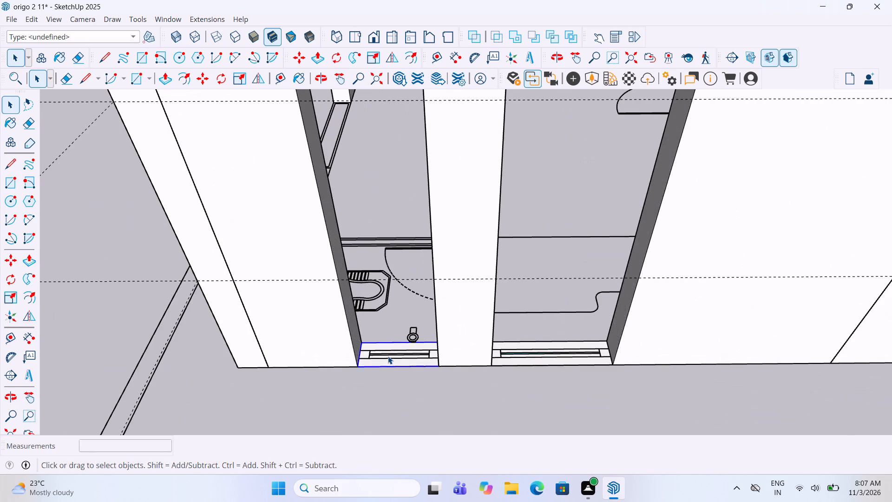
{"action": "key", "text": "p"}
{"action": "double_click", "coordinate": [387, 351]}
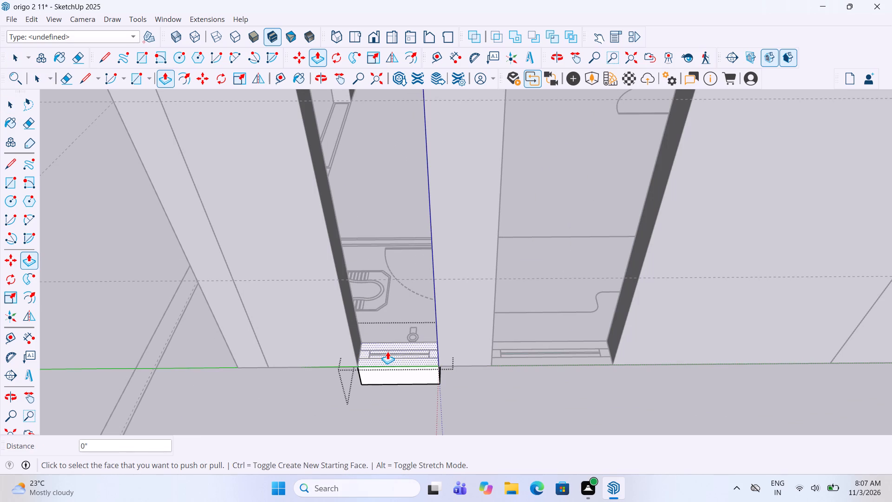
{"action": "key", "text": "ctrl+z"}
{"action": "left_click", "coordinate": [387, 351]}
{"action": "scroll", "coordinate": [390, 331], "scroll_direction": "down", "scroll_amount": 12}
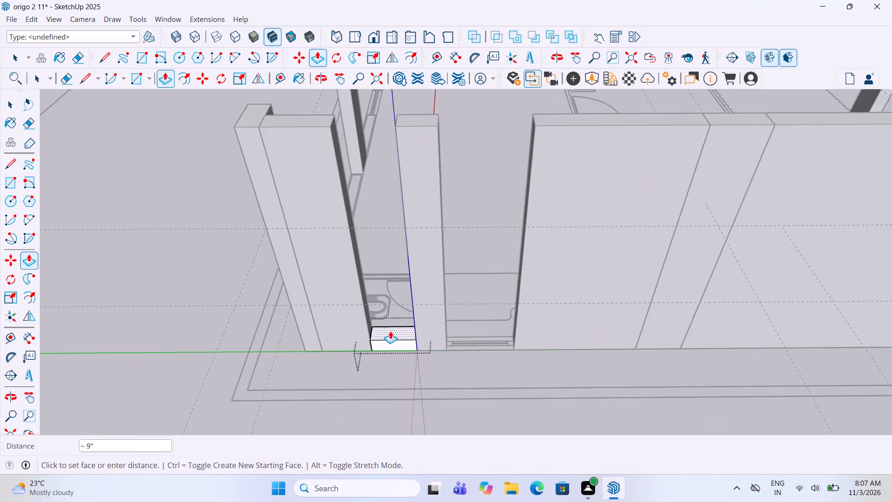
{"action": "scroll", "coordinate": [390, 331], "scroll_direction": "down", "scroll_amount": 2}
{"action": "left_click", "coordinate": [330, 184]}
{"action": "key", "text": "space"}
{"action": "left_click", "coordinate": [247, 272]}
Inside its group, raise the remaining wall base between the column and the long side wall to the same full wall height.
{"action": "middle_click_drag", "start_coordinate": [328, 256], "coordinate": [341, 263]}
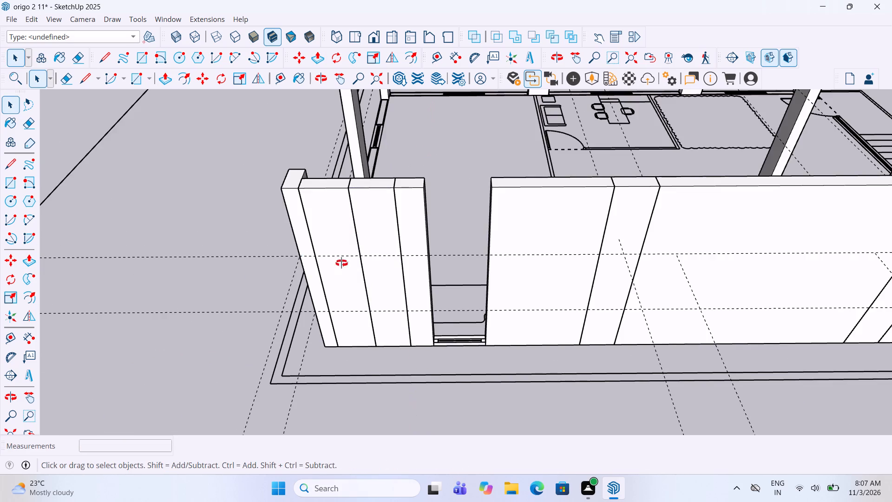
{"action": "middle_click_drag", "start_coordinate": [341, 263], "coordinate": [364, 423]}
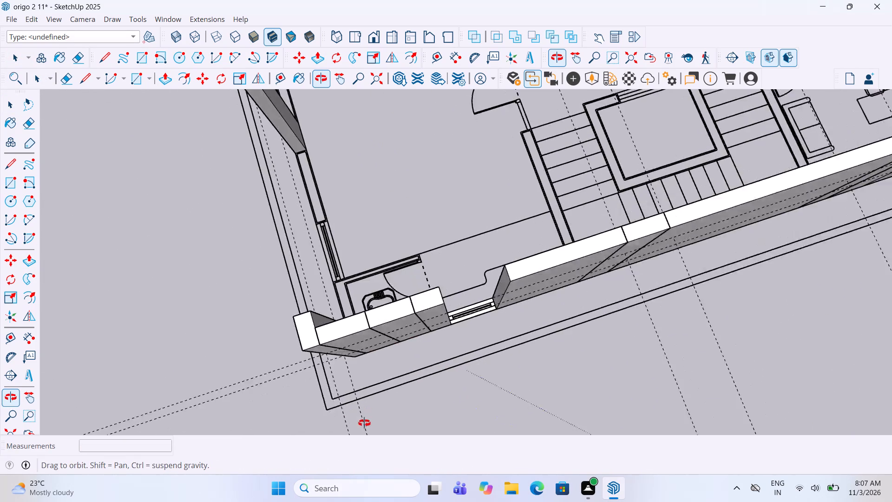
{"action": "middle_click_drag", "start_coordinate": [364, 423], "coordinate": [310, 244]}
{"action": "scroll", "coordinate": [367, 254], "scroll_direction": "up", "scroll_amount": 3}
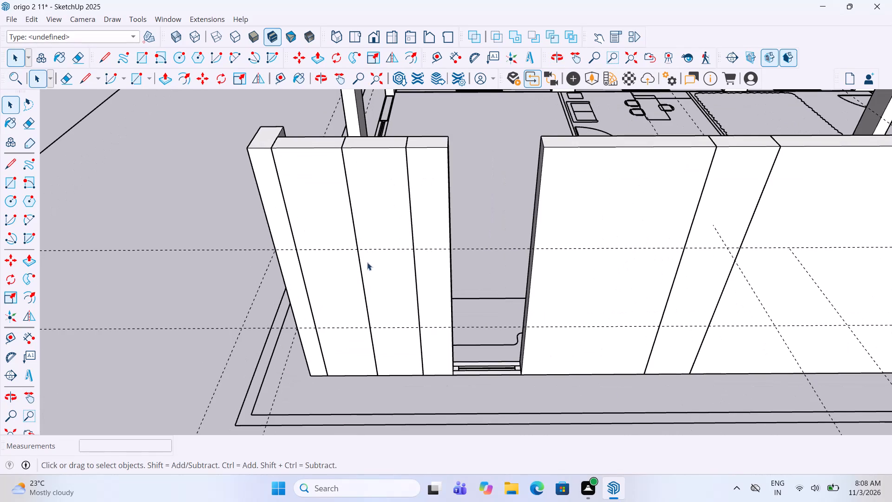
{"action": "scroll", "coordinate": [391, 304], "scroll_direction": "down", "scroll_amount": 4}
{"action": "scroll", "coordinate": [453, 318], "scroll_direction": "up", "scroll_amount": 4}
{"action": "double_click", "coordinate": [455, 373]}
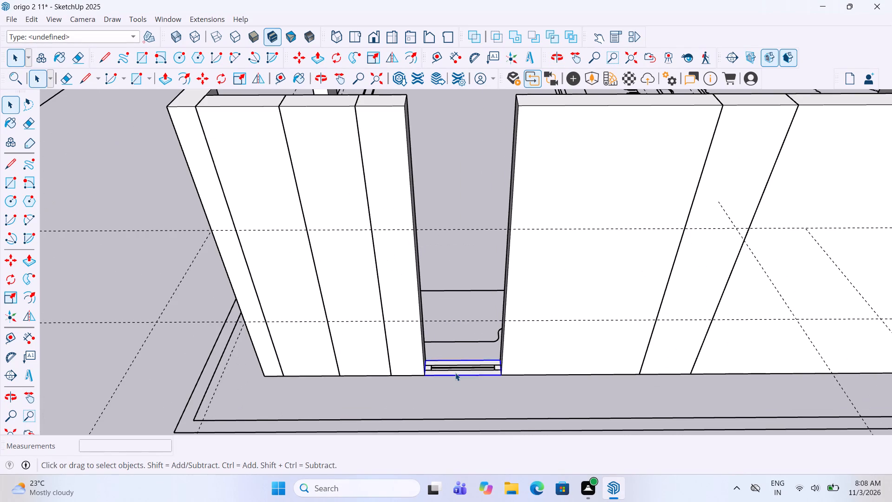
{"action": "key", "text": "p"}
{"action": "triple_click", "coordinate": [454, 369]}
{"action": "key", "text": "space"}
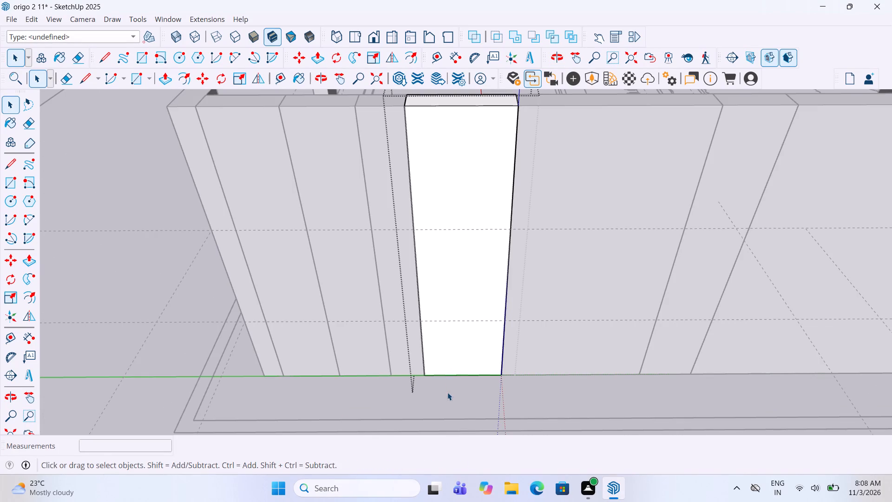
{"action": "left_click", "coordinate": [447, 392]}
Draw a 4' by about 2' 11 15/16" rectangle across the new wall segment between the two horizontal guides.
{"action": "double_click", "coordinate": [466, 310]}
{"action": "left_click", "coordinate": [465, 310]}
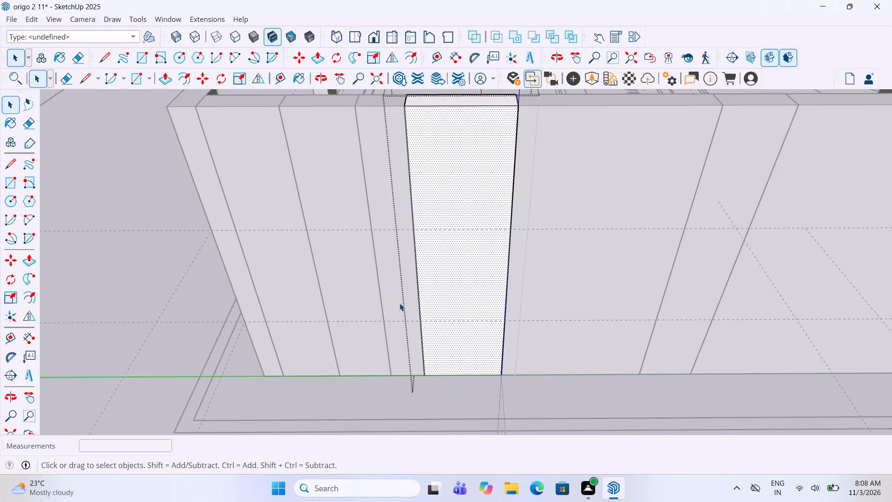
{"action": "left_click", "coordinate": [13, 181]}
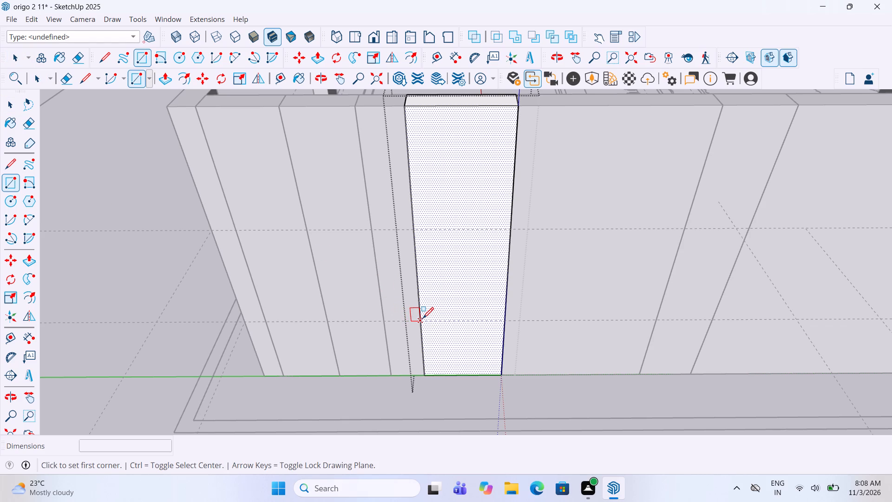
{"action": "left_click", "coordinate": [423, 319]}
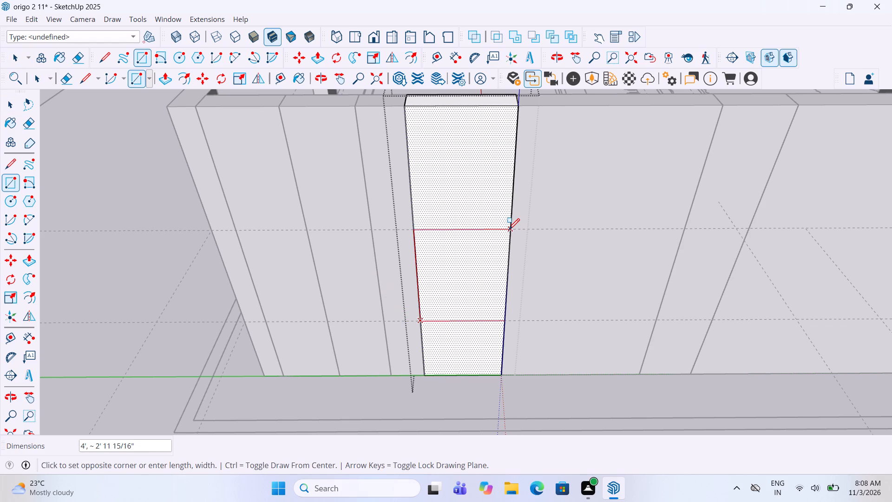
{"action": "left_click", "coordinate": [509, 231]}
Push the window rectangle 9" through the wall, delete its face to open the window, and leave the group.
{"action": "key", "text": "p"}
{"action": "left_click", "coordinate": [467, 279]}
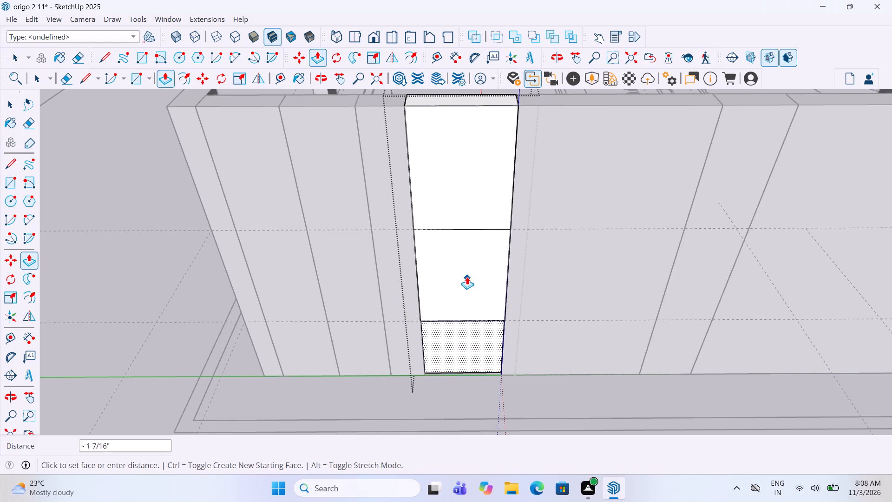
{"action": "key", "text": "space"}
{"action": "key", "text": "p"}
{"action": "left_click", "coordinate": [463, 297]}
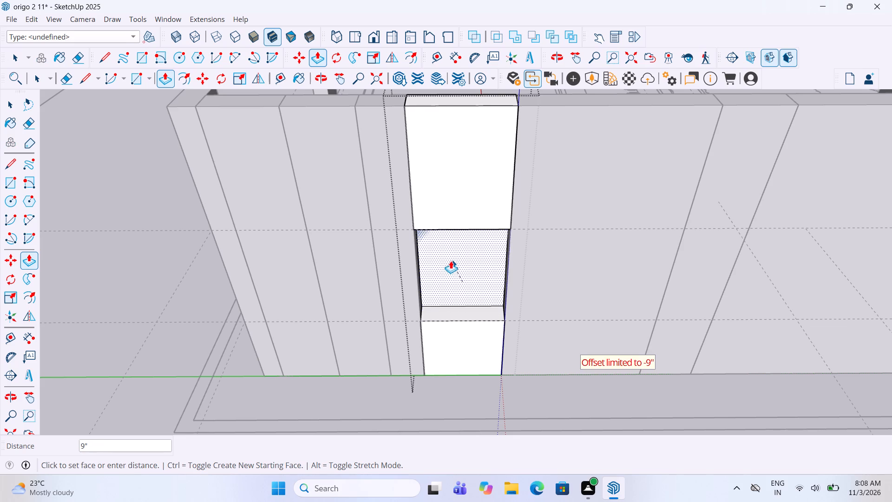
{"action": "double_click", "coordinate": [446, 258]}
{"action": "key", "text": "Delete"}
{"action": "key", "text": "space"}
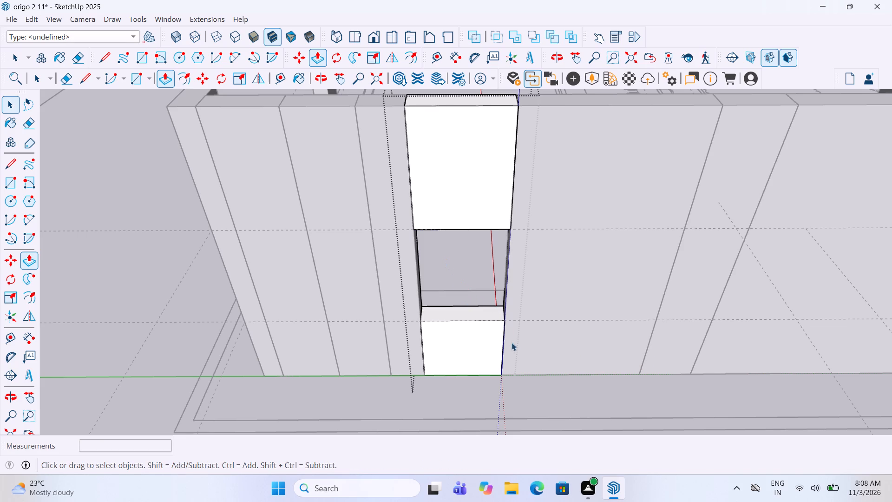
{"action": "double_click", "coordinate": [520, 383]}
Delete the two horizontal guides running across the side wall at the window's sill and head.
{"action": "scroll", "coordinate": [524, 352], "scroll_direction": "down", "scroll_amount": 3}
{"action": "scroll", "coordinate": [435, 315], "scroll_direction": "up", "scroll_amount": 2}
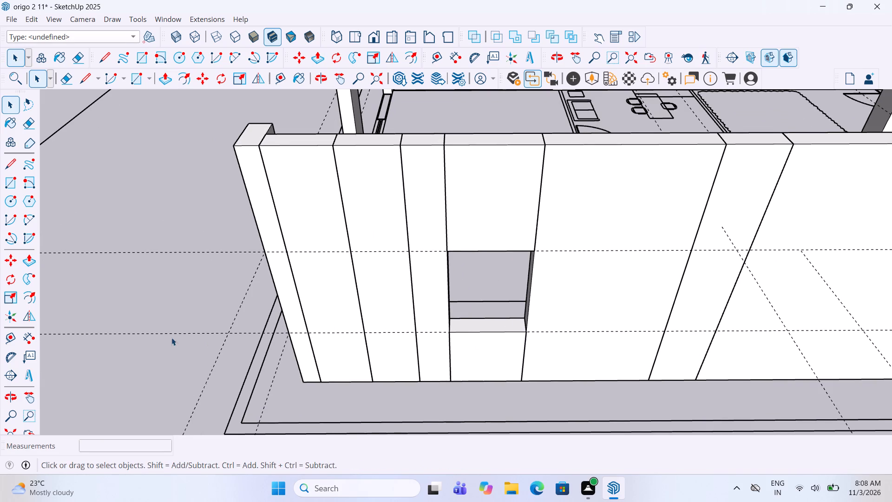
{"action": "left_click_drag", "start_coordinate": [180, 352], "coordinate": [162, 240]}
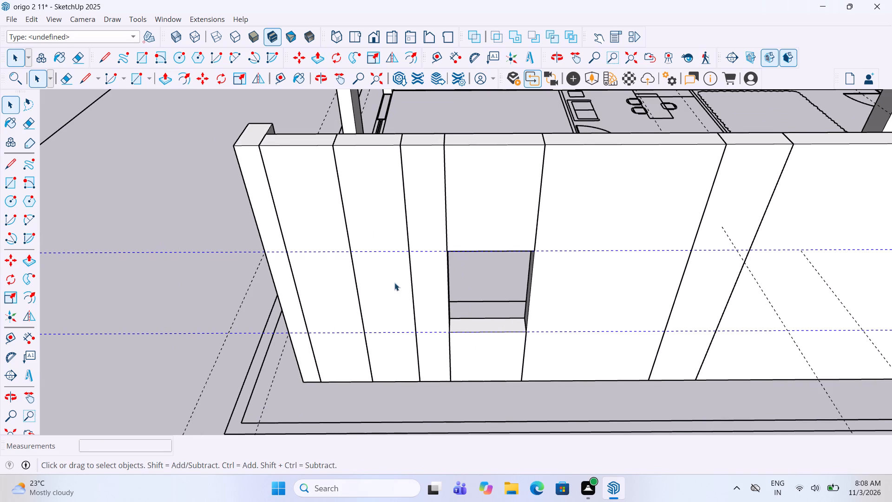
{"action": "key", "text": "Delete"}
{"action": "double_click", "coordinate": [392, 302]}
{"action": "left_click", "coordinate": [222, 291]}
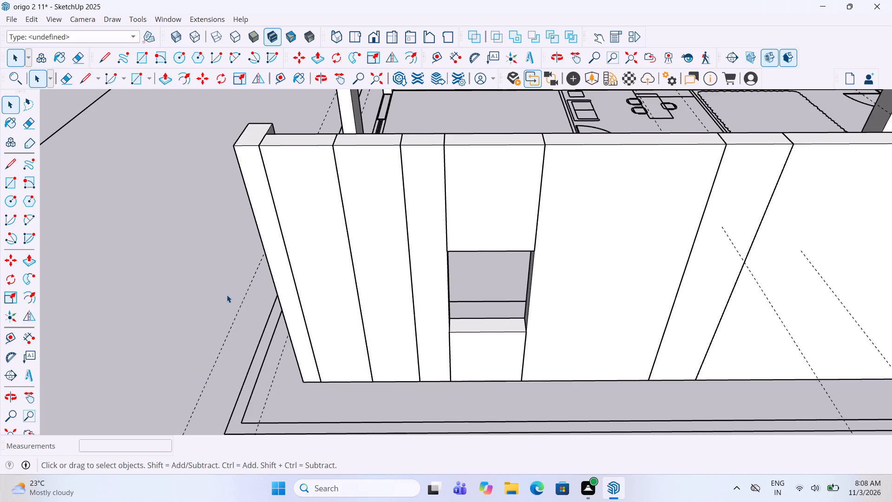
Place a horizontal guide 5' above the base of the toilet's wall segment and another 2' above that guide.
{"action": "left_click", "coordinate": [9, 333]}
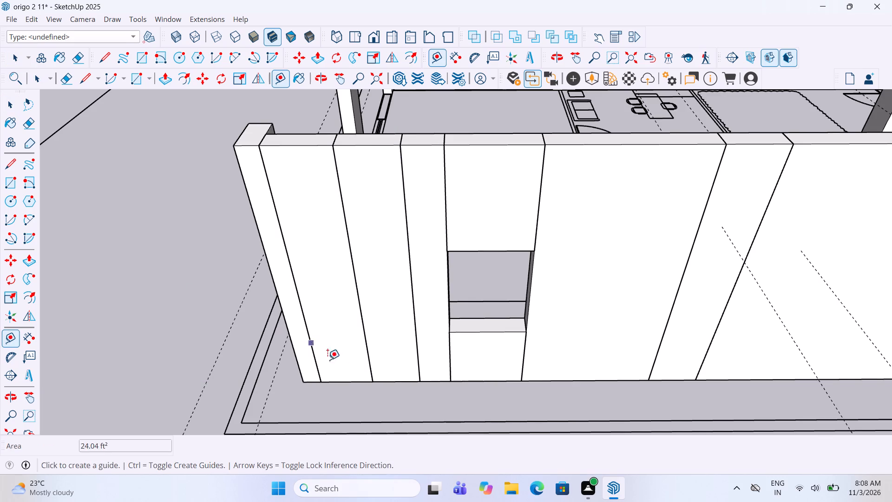
{"action": "left_click", "coordinate": [381, 382]}
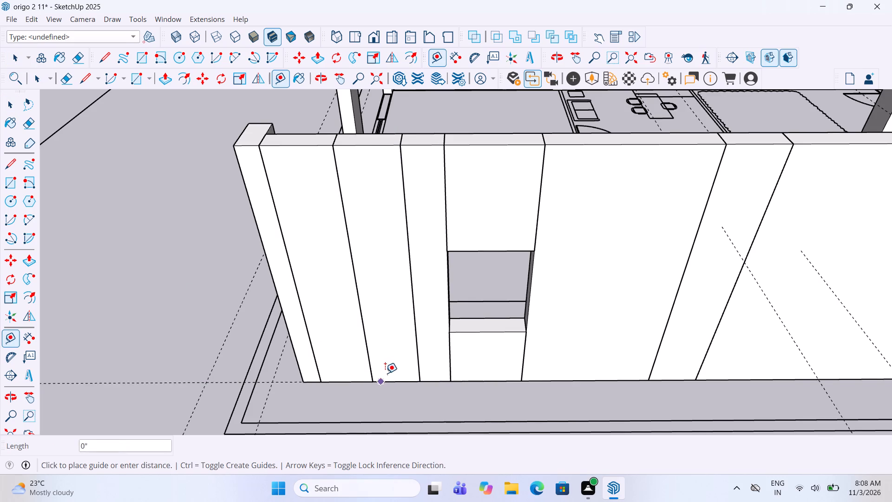
{"action": "type", "text": "5'"}
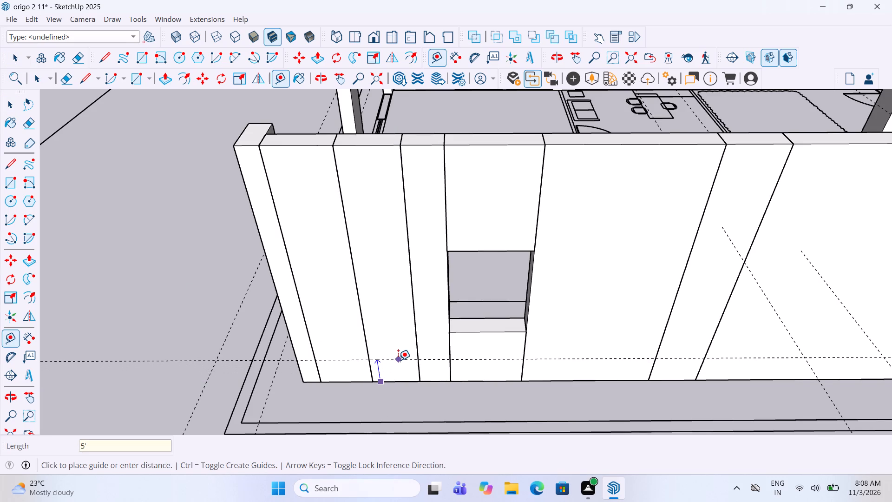
{"action": "key", "text": "Return"}
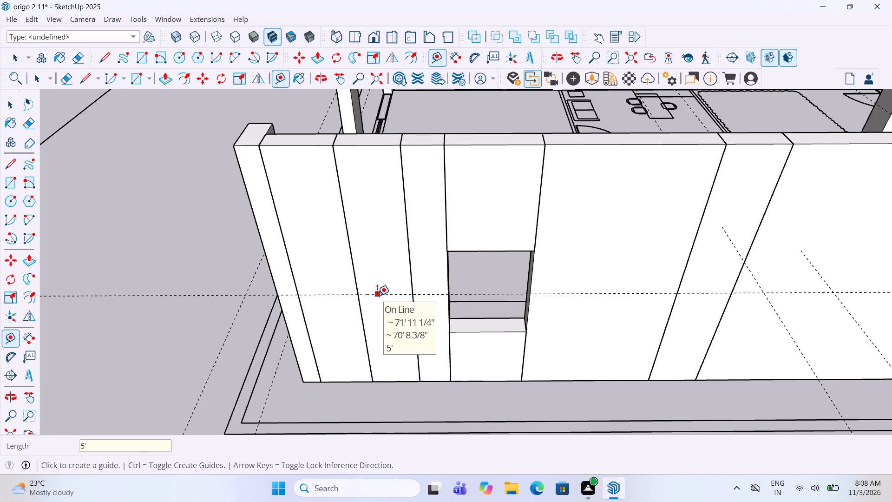
{"action": "left_click", "coordinate": [377, 295]}
{"action": "type", "text": "2'"}
{"action": "key", "text": "Return"}
Inside the toilet wall segment's group, draw a 2' by about 1' 11 15/16" rectangle between the two guides.
{"action": "key", "text": "space"}
{"action": "double_click", "coordinate": [387, 282]}
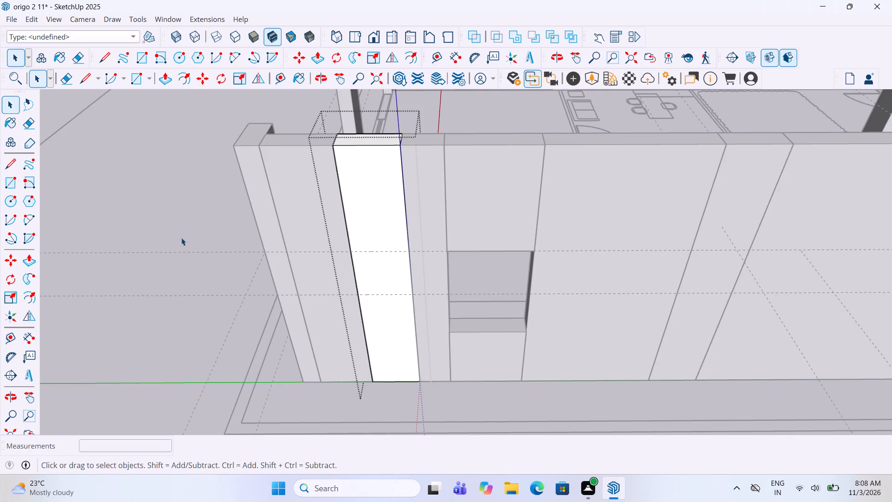
{"action": "left_click", "coordinate": [14, 182]}
{"action": "scroll", "coordinate": [410, 247], "scroll_direction": "up", "scroll_amount": 3}
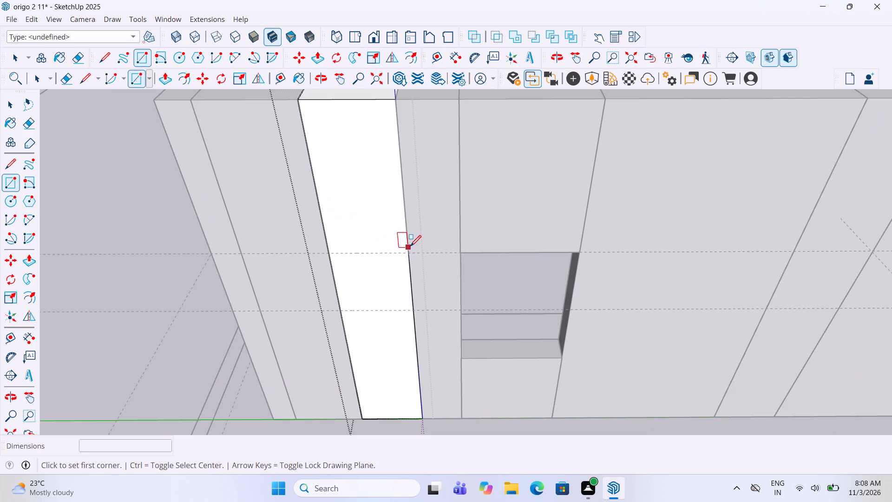
{"action": "left_click", "coordinate": [409, 252]}
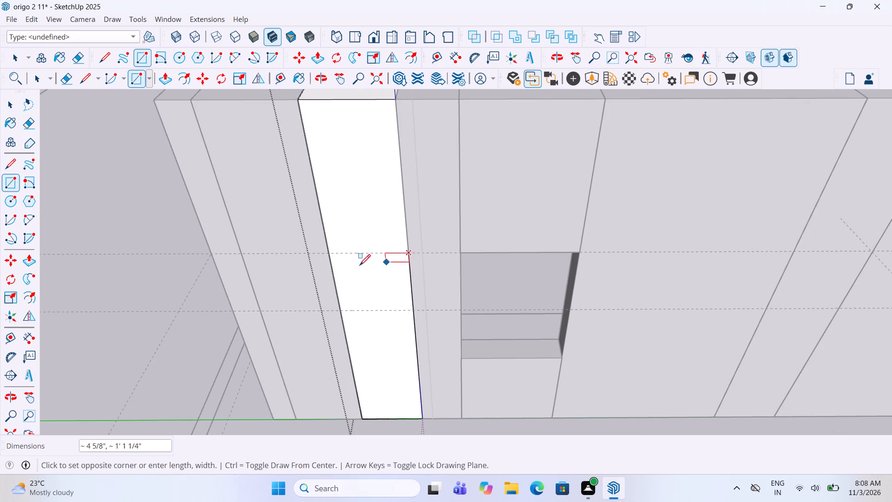
{"action": "left_click", "coordinate": [341, 313]}
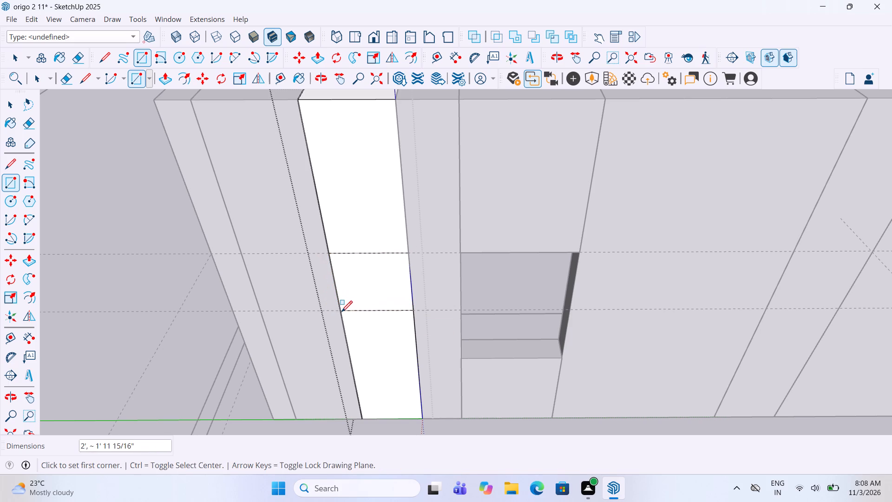
Push the small rectangle 9" through the toilet wall, delete its face to open the ventilator, and leave the group.
{"action": "key", "text": "p"}
{"action": "left_click", "coordinate": [376, 302]}
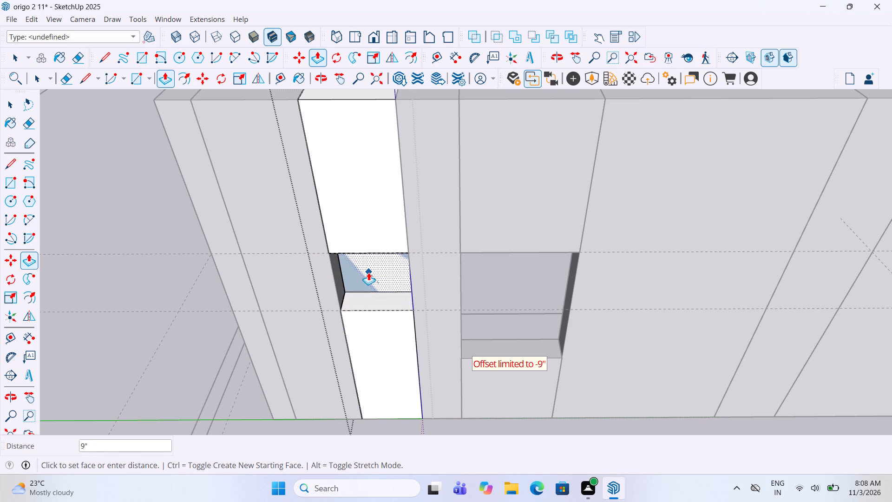
{"action": "left_click", "coordinate": [368, 272]}
{"action": "left_click", "coordinate": [368, 272]}
{"action": "key", "text": "Delete"}
{"action": "key", "text": "space"}
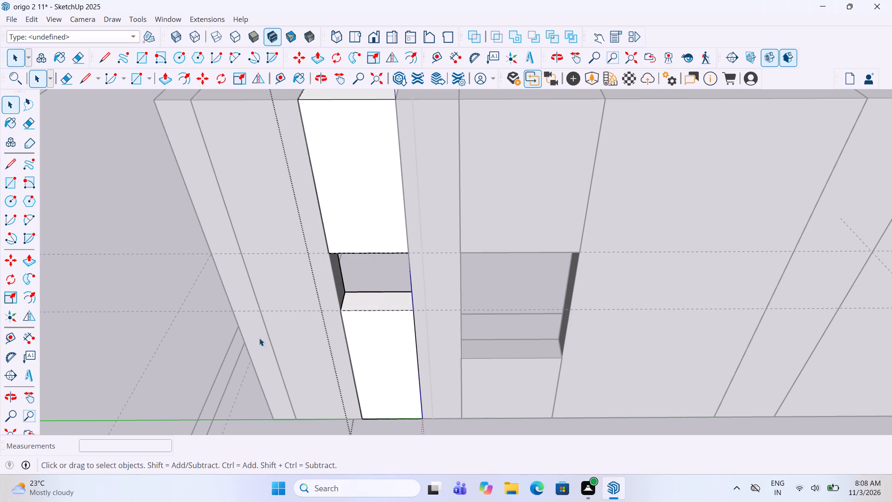
{"action": "left_click", "coordinate": [213, 338]}
Draw a rectangle about 1' 3 5/16" by 4 1/2" over the short wall stub beside the toilet's door.
{"action": "scroll", "coordinate": [291, 292], "scroll_direction": "down", "scroll_amount": 3}
{"action": "middle_click_drag", "start_coordinate": [306, 290], "coordinate": [713, 291]}
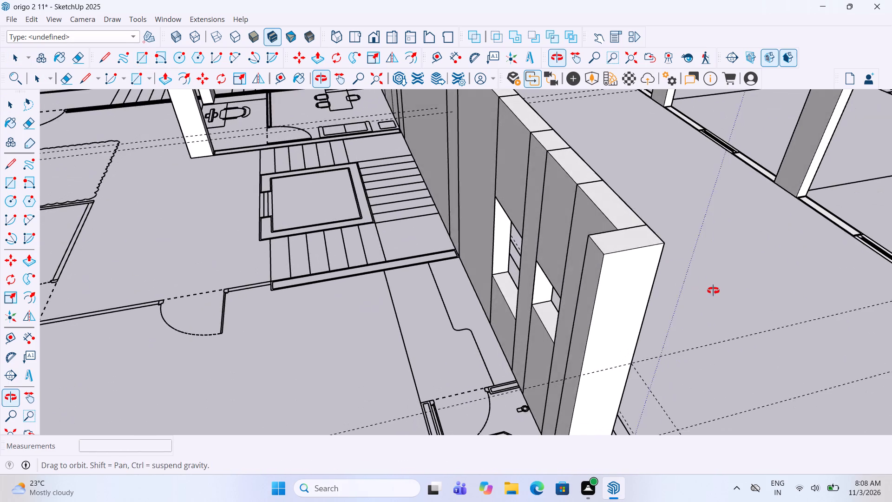
{"action": "middle_click_drag", "start_coordinate": [713, 291], "coordinate": [425, 271]}
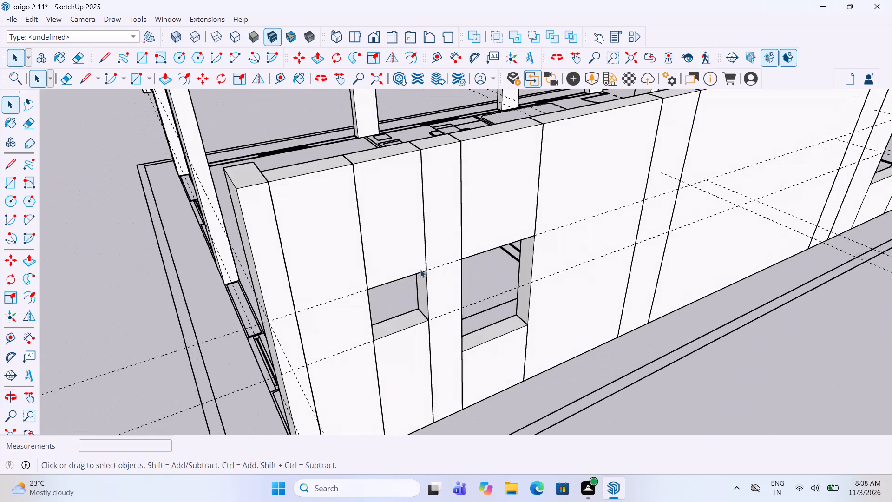
{"action": "scroll", "coordinate": [425, 275], "scroll_direction": "down", "scroll_amount": 7}
{"action": "middle_click_drag", "start_coordinate": [379, 277], "coordinate": [689, 280]}
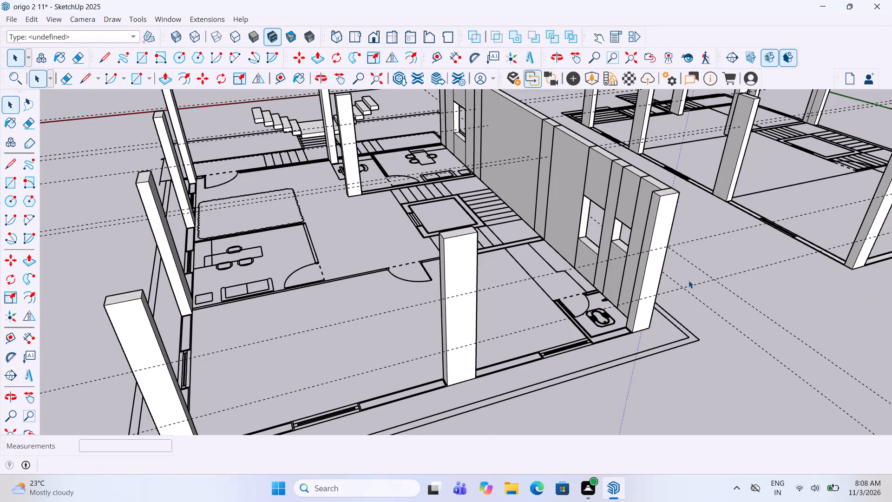
{"action": "scroll", "coordinate": [658, 353], "scroll_direction": "up", "scroll_amount": 3}
{"action": "middle_click_drag", "start_coordinate": [651, 349], "coordinate": [620, 345]}
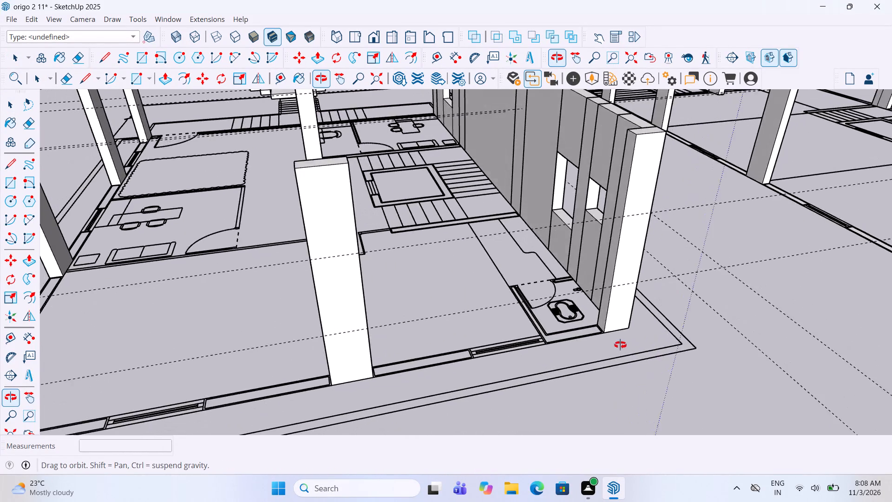
{"action": "middle_click_drag", "start_coordinate": [620, 345], "coordinate": [595, 354]}
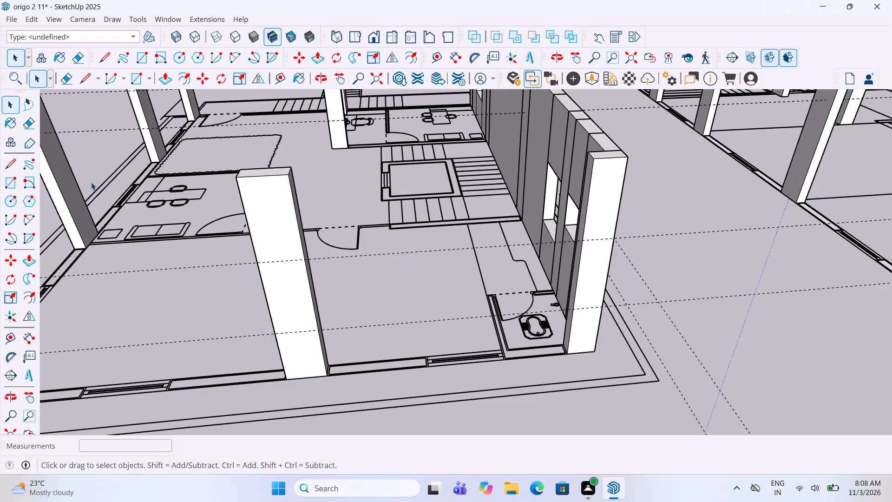
{"action": "left_click", "coordinate": [14, 182]}
{"action": "scroll", "coordinate": [543, 258], "scroll_direction": "up", "scroll_amount": 6}
{"action": "scroll", "coordinate": [542, 316], "scroll_direction": "up", "scroll_amount": 2}
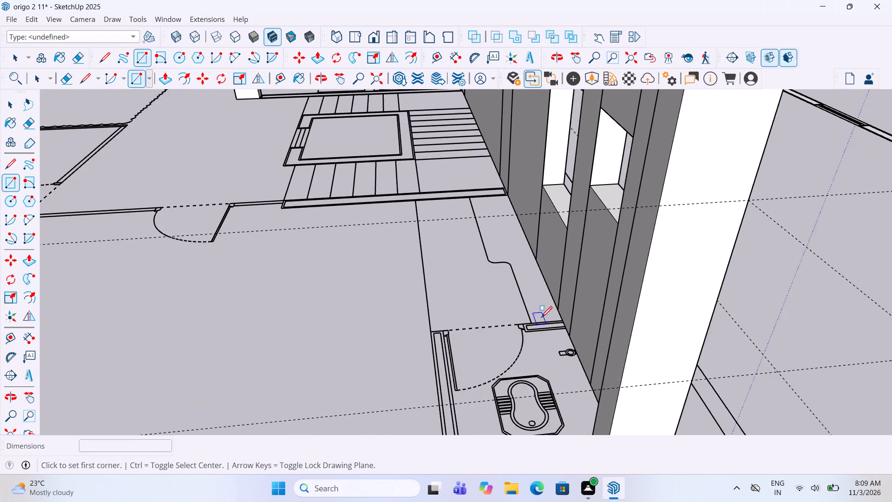
{"action": "scroll", "coordinate": [541, 318], "scroll_direction": "up", "scroll_amount": 11}
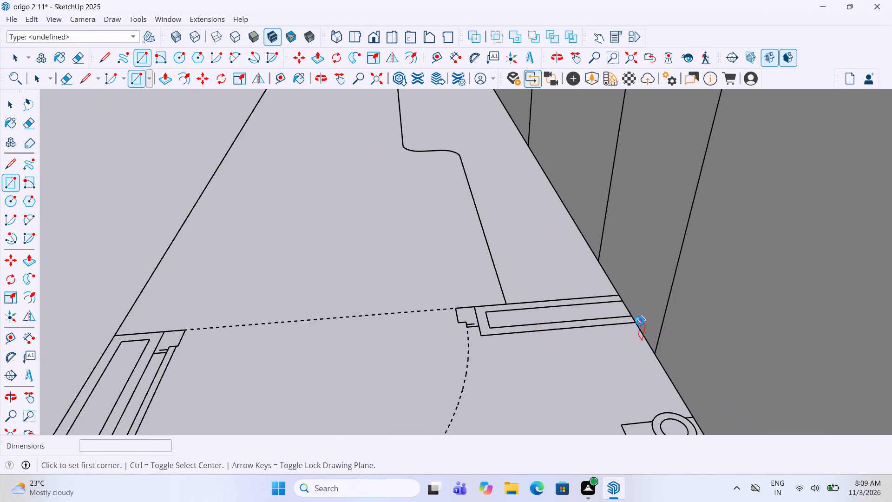
{"action": "left_click", "coordinate": [639, 321]}
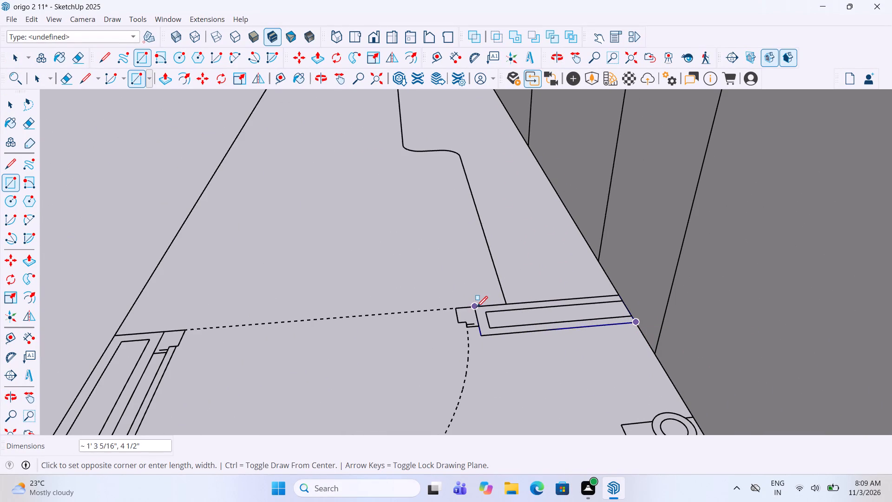
{"action": "left_click", "coordinate": [477, 308]}
Trace the toilet's long partition wall and its 9" thick end wall on the floor plan with two adjoining rectangles.
{"action": "scroll", "coordinate": [549, 290], "scroll_direction": "down", "scroll_amount": 4}
{"action": "scroll", "coordinate": [285, 330], "scroll_direction": "up", "scroll_amount": 4}
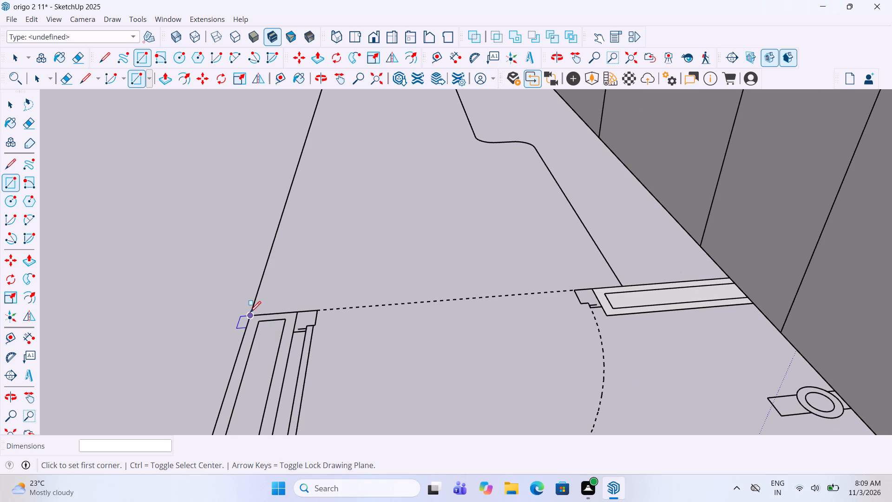
{"action": "left_click", "coordinate": [250, 313]}
{"action": "scroll", "coordinate": [398, 269], "scroll_direction": "down", "scroll_amount": 14}
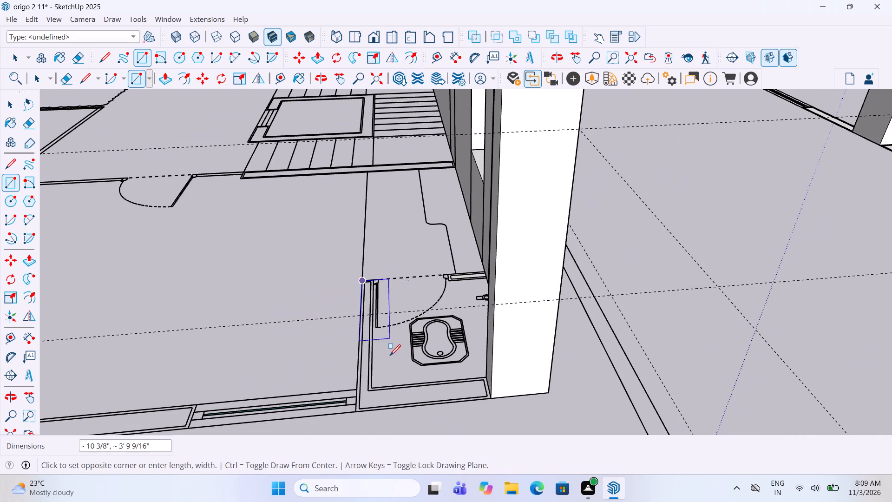
{"action": "scroll", "coordinate": [369, 376], "scroll_direction": "up", "scroll_amount": 4}
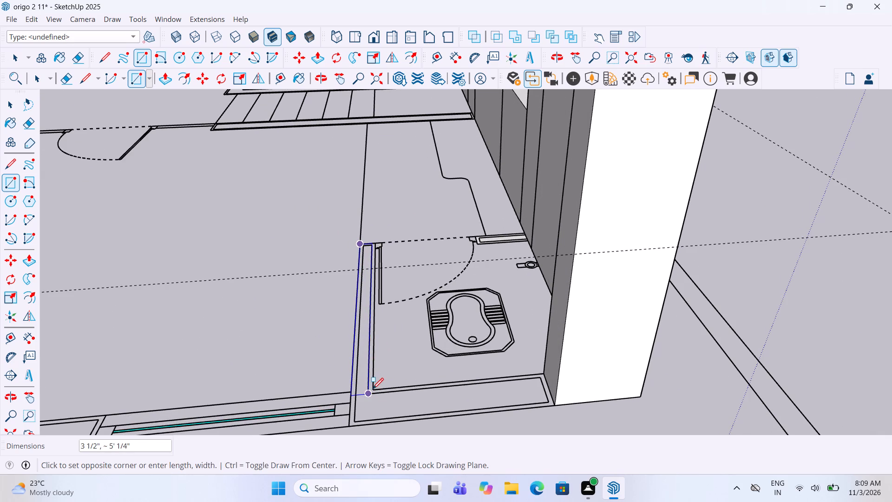
{"action": "scroll", "coordinate": [370, 368], "scroll_direction": "up", "scroll_amount": 5}
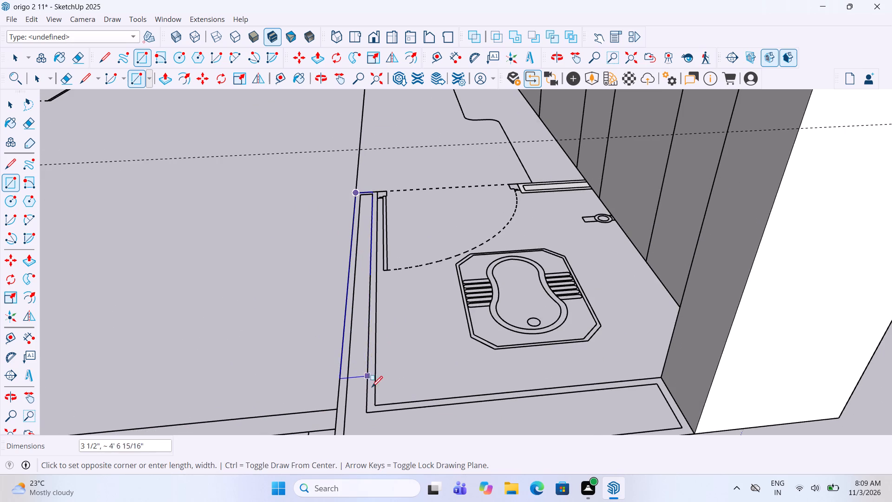
{"action": "left_click", "coordinate": [377, 403]}
{"action": "scroll", "coordinate": [401, 333], "scroll_direction": "down", "scroll_amount": 4}
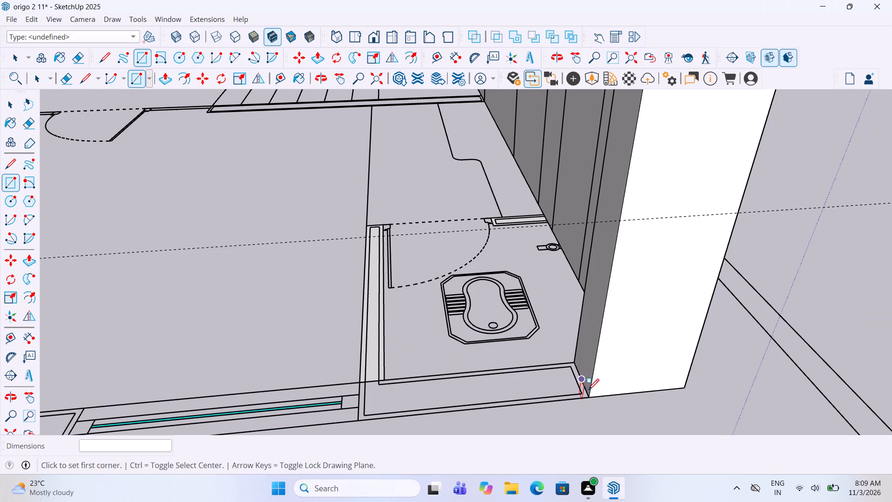
{"action": "left_click", "coordinate": [592, 399]}
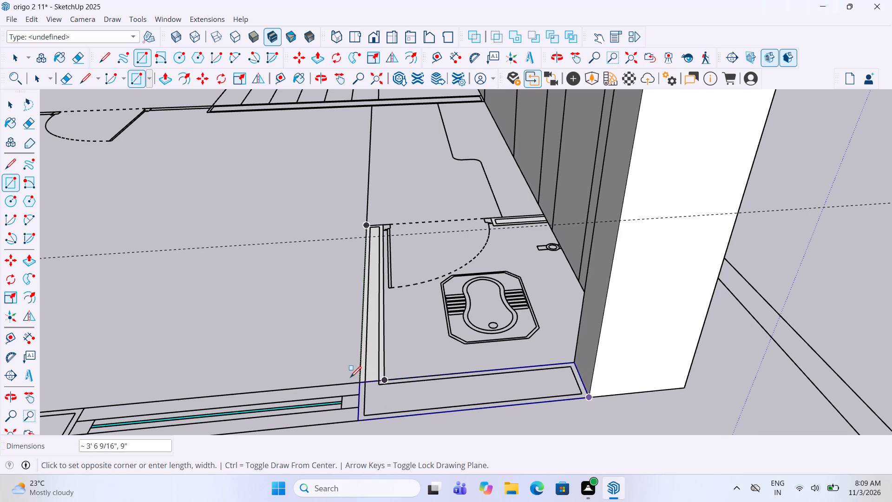
{"action": "left_click", "coordinate": [364, 381]}
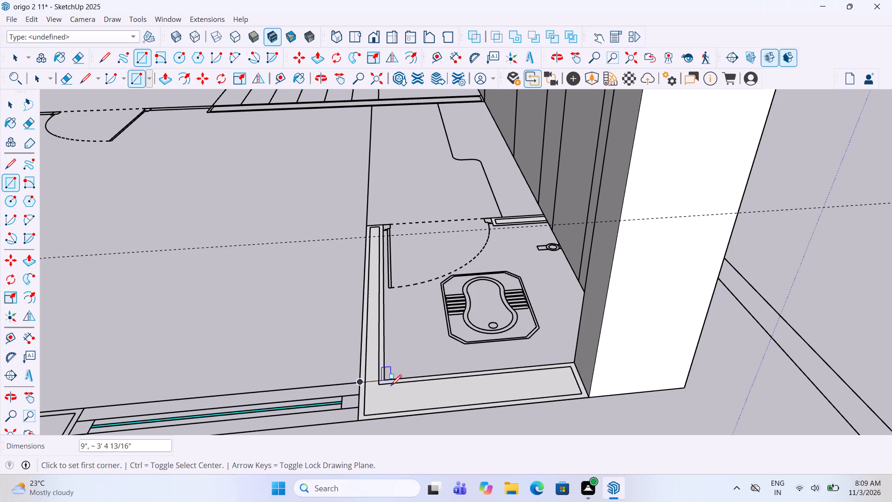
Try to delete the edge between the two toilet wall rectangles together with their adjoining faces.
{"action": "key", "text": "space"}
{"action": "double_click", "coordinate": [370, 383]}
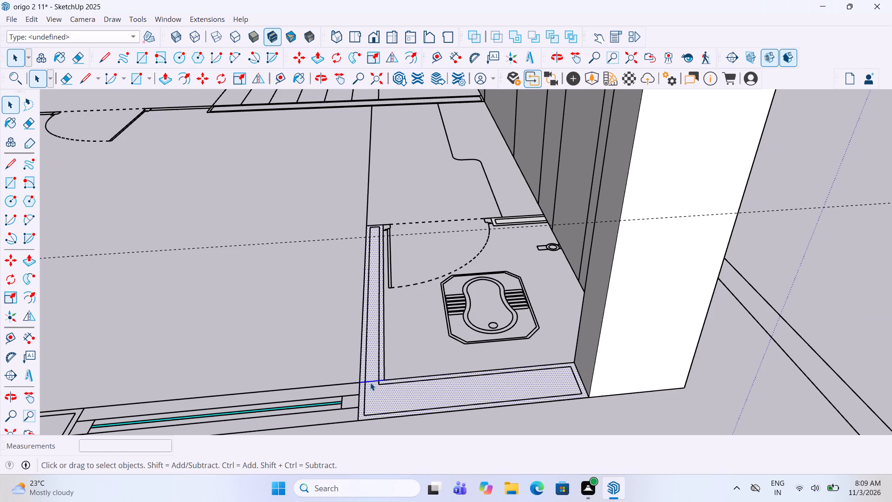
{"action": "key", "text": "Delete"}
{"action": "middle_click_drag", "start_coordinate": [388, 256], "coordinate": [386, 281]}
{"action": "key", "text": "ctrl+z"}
Merge the two toilet wall rectangles into one L-shaped face by deleting only the edge between them.
{"action": "left_click_drag", "start_coordinate": [390, 316], "coordinate": [366, 390], "text": "ctrl"}
{"action": "scroll", "coordinate": [368, 388], "scroll_direction": "up", "scroll_amount": 2}
{"action": "left_click_drag", "start_coordinate": [366, 390], "coordinate": [326, 406], "text": "ctrl"}
{"action": "scroll", "coordinate": [328, 403], "scroll_direction": "up", "scroll_amount": 1}
{"action": "key", "text": "space"}
{"action": "left_click", "coordinate": [377, 409]}
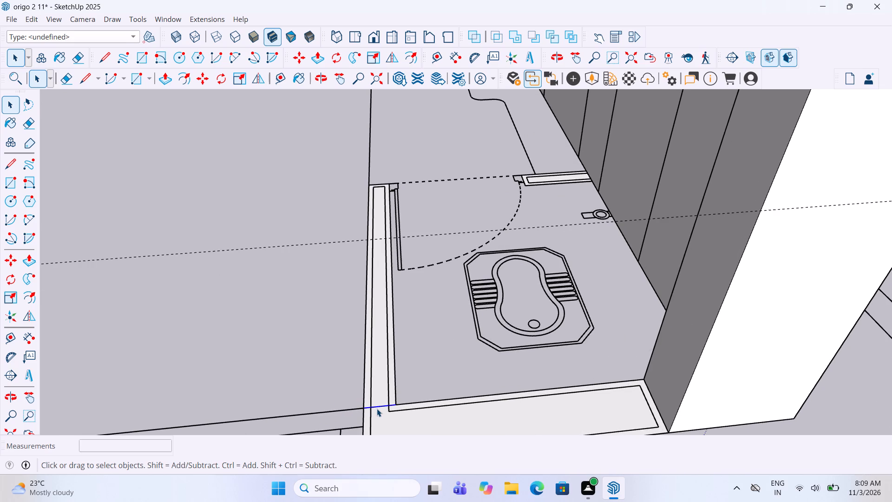
{"action": "key", "text": "Delete"}
Make the short wall stub's face a group and the L-shaped toilet wall face a separate group.
{"action": "scroll", "coordinate": [421, 295], "scroll_direction": "down", "scroll_amount": 1}
{"action": "middle_click_drag", "start_coordinate": [421, 295], "coordinate": [415, 302]}
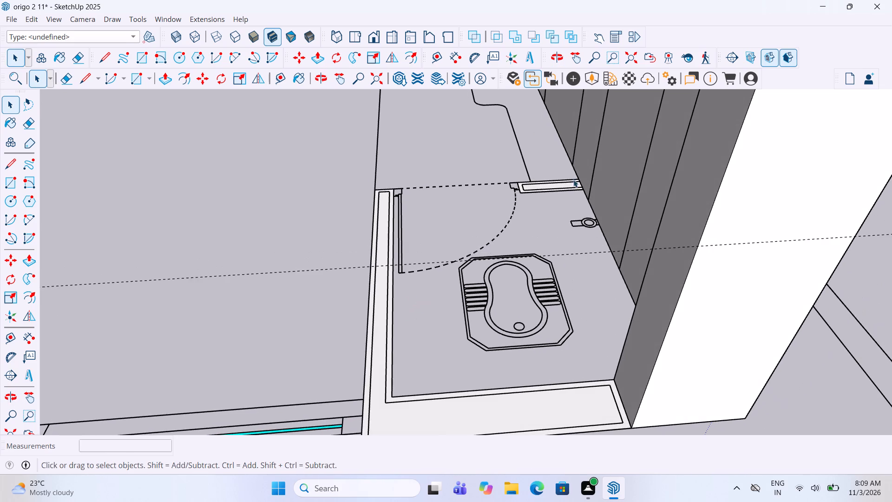
{"action": "scroll", "coordinate": [570, 172], "scroll_direction": "up", "scroll_amount": 3}
{"action": "left_click", "coordinate": [551, 187]}
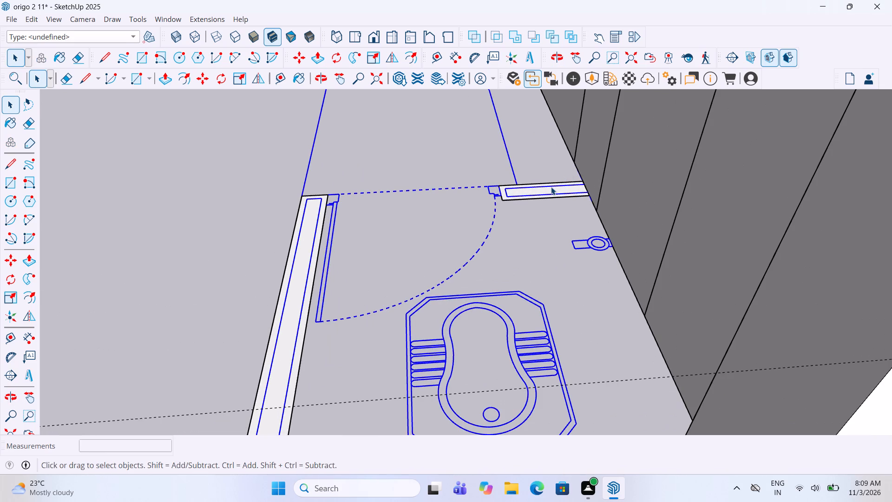
{"action": "left_click", "coordinate": [552, 192]}
{"action": "right_click", "coordinate": [552, 192]}
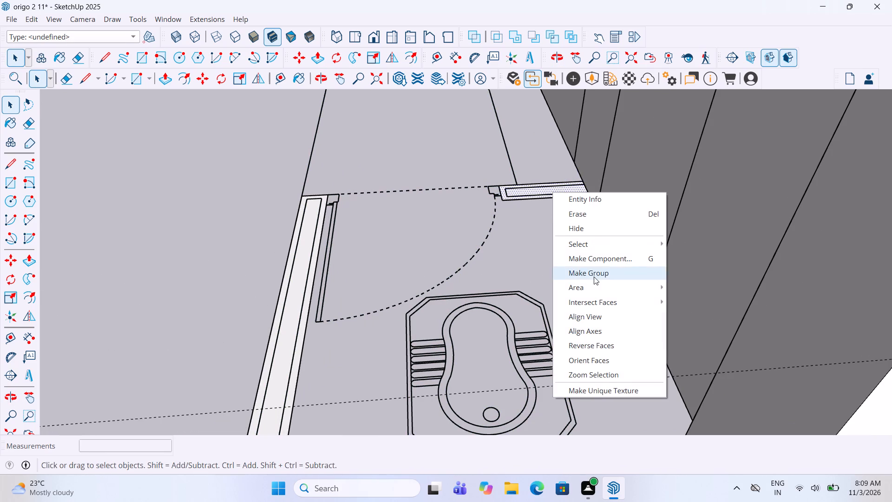
{"action": "double_click", "coordinate": [594, 277]}
{"action": "left_click", "coordinate": [301, 289]}
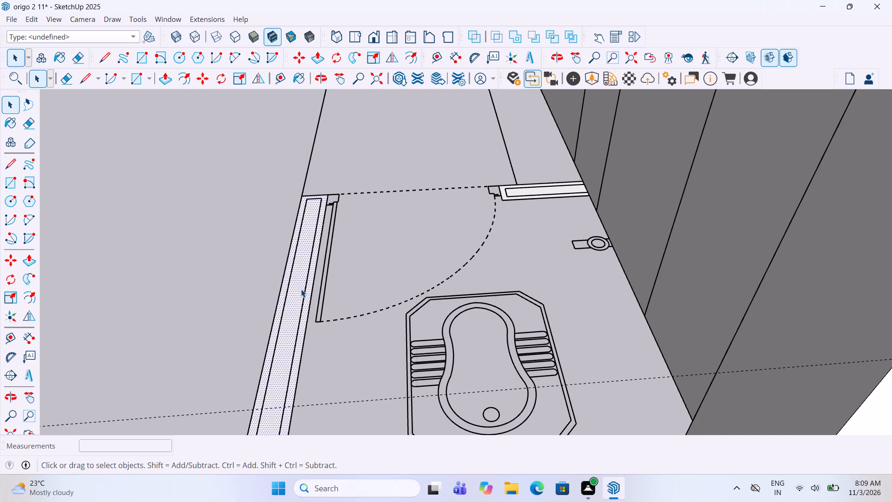
{"action": "right_click", "coordinate": [301, 289]}
{"action": "left_click", "coordinate": [374, 368]}
Inside its group, raise the L-shaped toilet wall face 11' with Push/Pull and leave the group.
{"action": "scroll", "coordinate": [470, 308], "scroll_direction": "down", "scroll_amount": 10}
{"action": "middle_click_drag", "start_coordinate": [402, 295], "coordinate": [589, 310]}
{"action": "scroll", "coordinate": [618, 338], "scroll_direction": "up", "scroll_amount": 1}
{"action": "left_click", "coordinate": [614, 344]}
{"action": "left_click", "coordinate": [614, 344]}
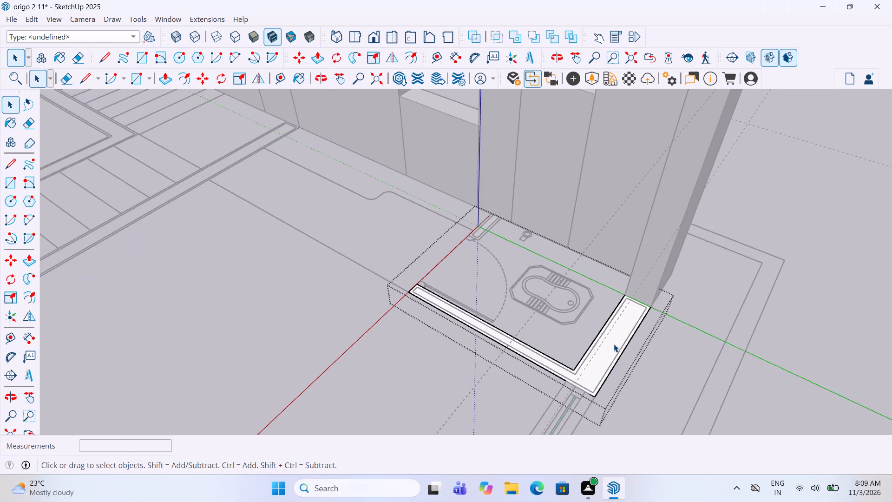
{"action": "key", "text": "p"}
{"action": "left_click", "coordinate": [612, 346]}
{"action": "scroll", "coordinate": [614, 338], "scroll_direction": "down", "scroll_amount": 9}
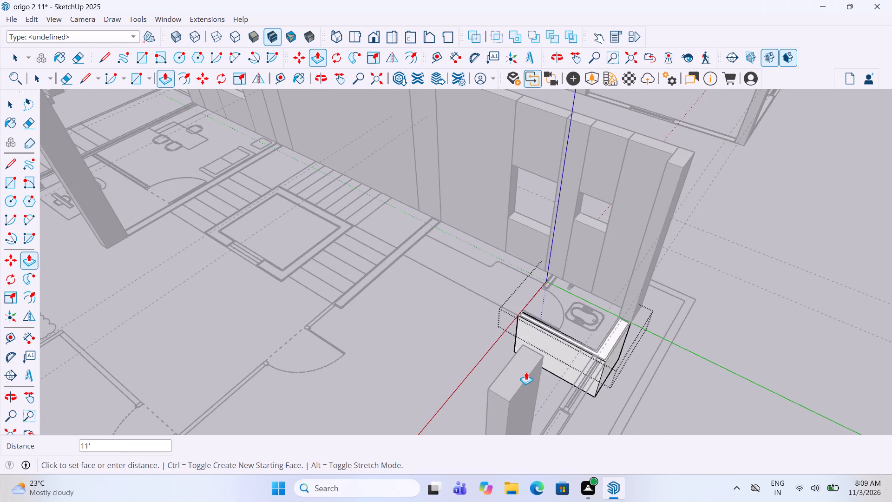
{"action": "left_click", "coordinate": [523, 371]}
{"action": "key", "text": "space"}
{"action": "left_click", "coordinate": [466, 340]}
Open the short wall stub's group beside the toilet door and raise its face by the same 11'.
{"action": "middle_click_drag", "start_coordinate": [467, 273], "coordinate": [689, 300]}
{"action": "scroll", "coordinate": [570, 208], "scroll_direction": "up", "scroll_amount": 12}
{"action": "left_click", "coordinate": [537, 230]}
{"action": "left_click", "coordinate": [537, 230]}
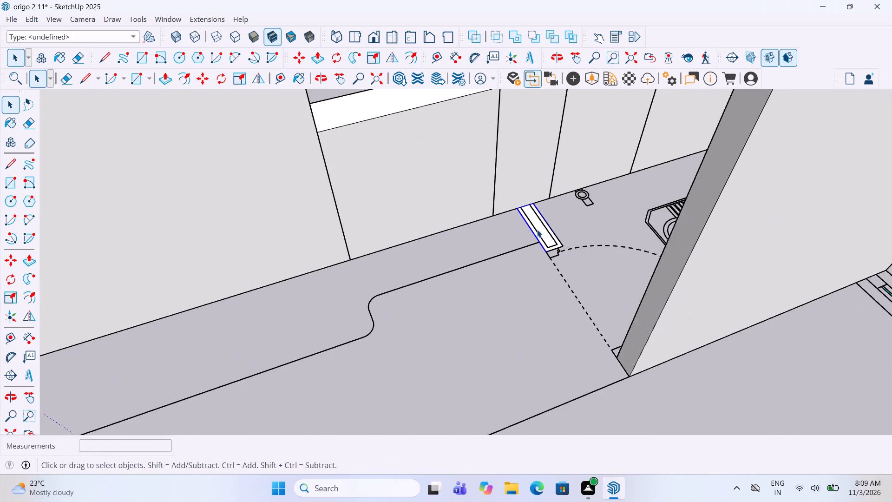
{"action": "key", "text": "p"}
{"action": "double_click", "coordinate": [541, 227]}
{"action": "key", "text": "space"}
{"action": "left_click", "coordinate": [519, 286]}
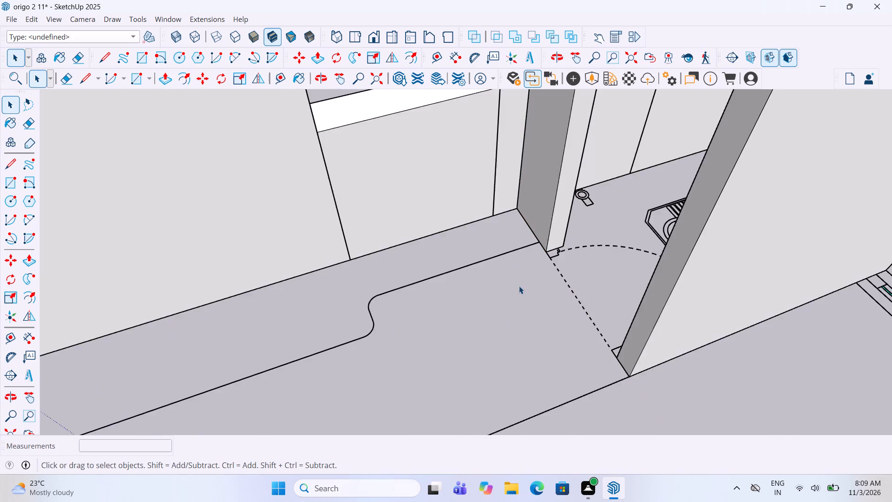
Draw a rectangle about 3' 11 5/8" by 9" over the window strip adjoining the toilet's end wall.
{"action": "scroll", "coordinate": [519, 286], "scroll_direction": "down", "scroll_amount": 9}
{"action": "middle_click_drag", "start_coordinate": [519, 286], "coordinate": [500, 286]}
{"action": "scroll", "coordinate": [437, 294], "scroll_direction": "down", "scroll_amount": 5}
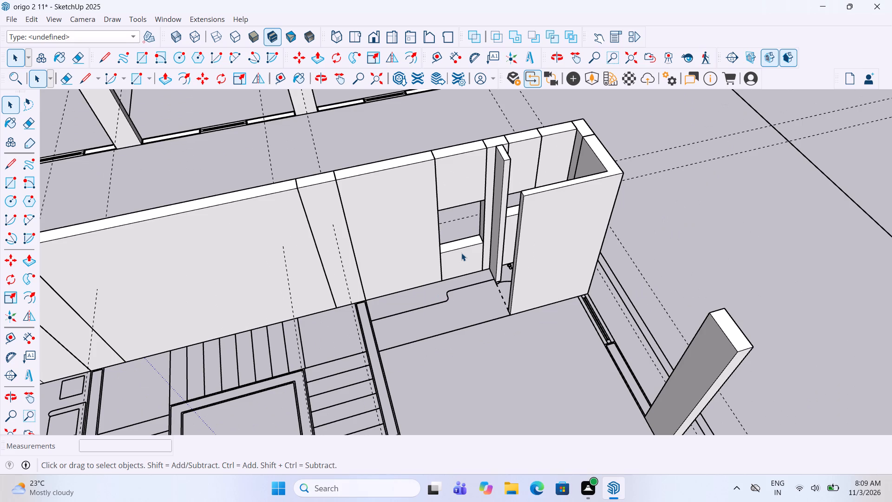
{"action": "scroll", "coordinate": [461, 250], "scroll_direction": "down", "scroll_amount": 4}
{"action": "middle_click_drag", "start_coordinate": [553, 282], "coordinate": [728, 300]}
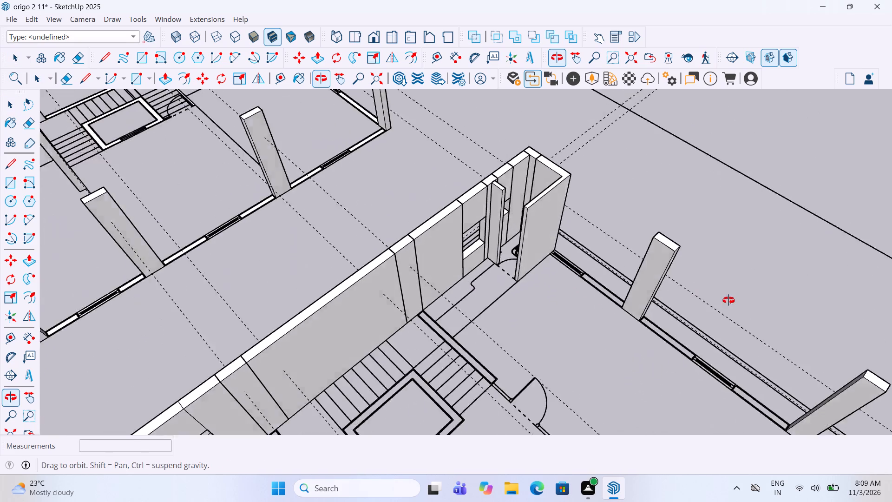
{"action": "middle_click_drag", "start_coordinate": [728, 300], "coordinate": [736, 286]}
{"action": "scroll", "coordinate": [655, 255], "scroll_direction": "up", "scroll_amount": 7}
{"action": "middle_click_drag", "start_coordinate": [620, 243], "coordinate": [653, 265]}
{"action": "scroll", "coordinate": [679, 245], "scroll_direction": "up", "scroll_amount": 5}
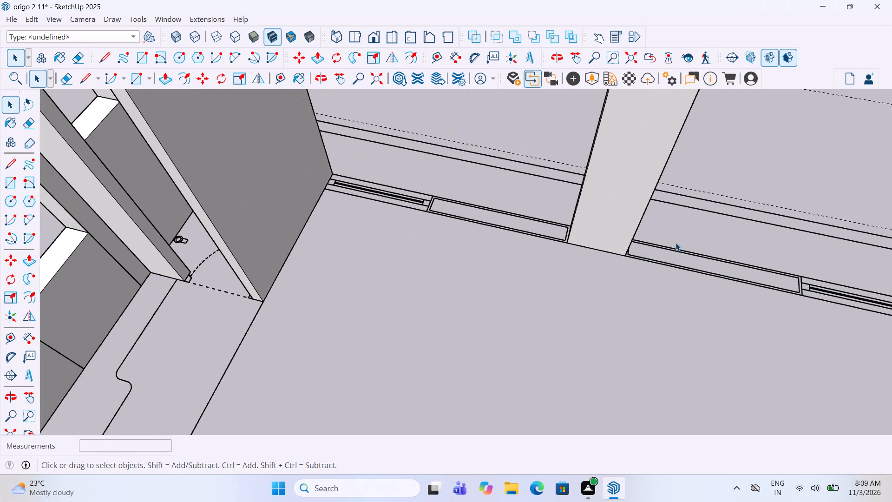
{"action": "left_click", "coordinate": [16, 181]}
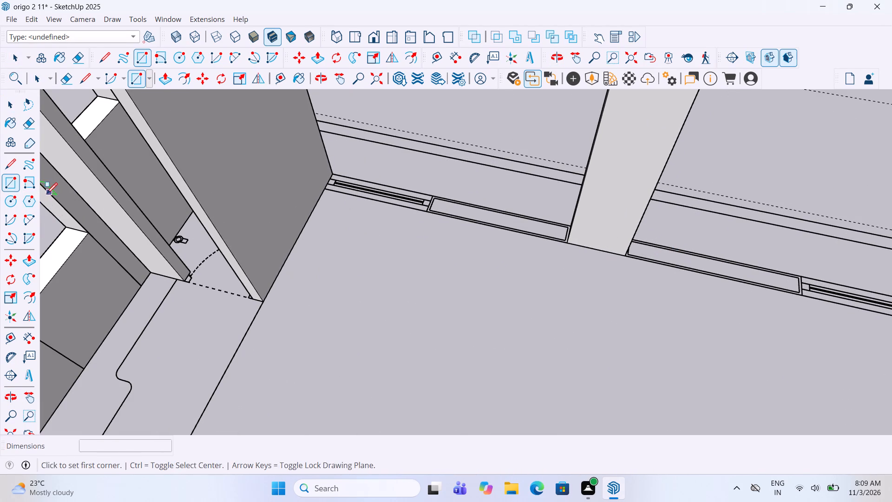
{"action": "scroll", "coordinate": [351, 187], "scroll_direction": "up", "scroll_amount": 8}
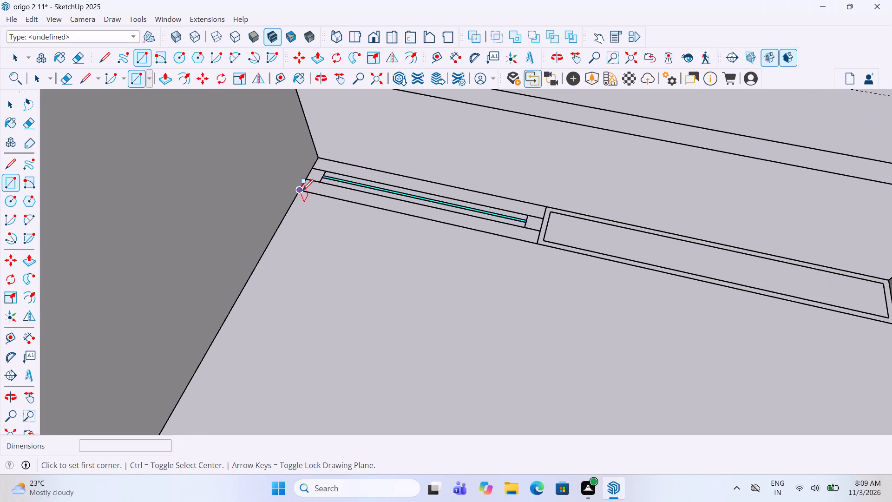
{"action": "left_click", "coordinate": [302, 191]}
{"action": "left_click", "coordinate": [549, 205]}
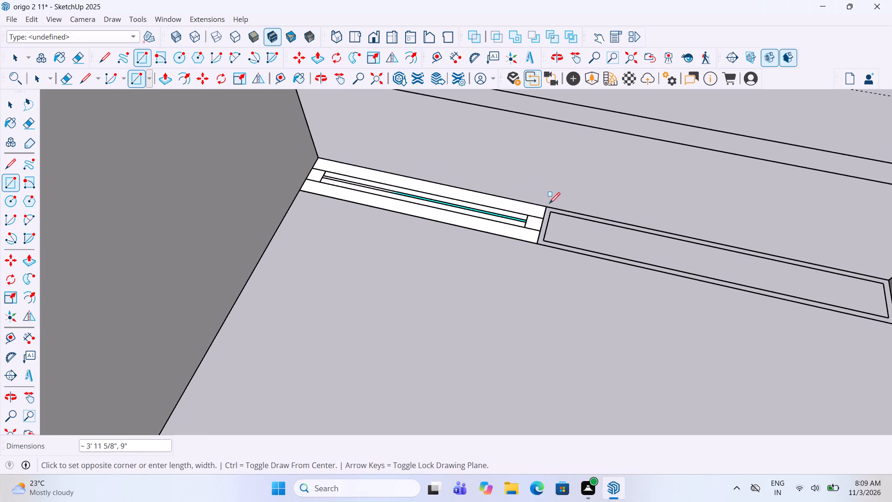
Draw a rectangle about 5' 1 7/16" by 9" over the wall segment between that window strip and the column.
{"action": "scroll", "coordinate": [230, 209], "scroll_direction": "down", "scroll_amount": 5}
{"action": "scroll", "coordinate": [557, 230], "scroll_direction": "up", "scroll_amount": 3}
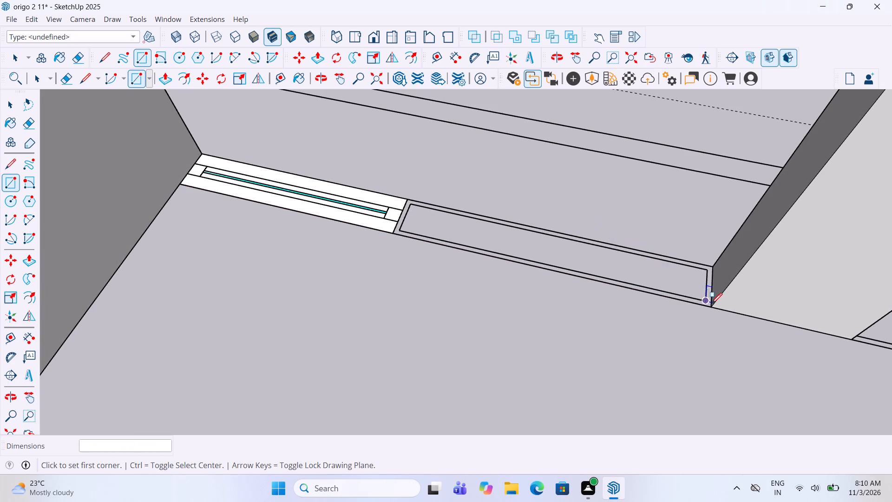
{"action": "left_click_drag", "start_coordinate": [713, 306], "coordinate": [708, 298]}
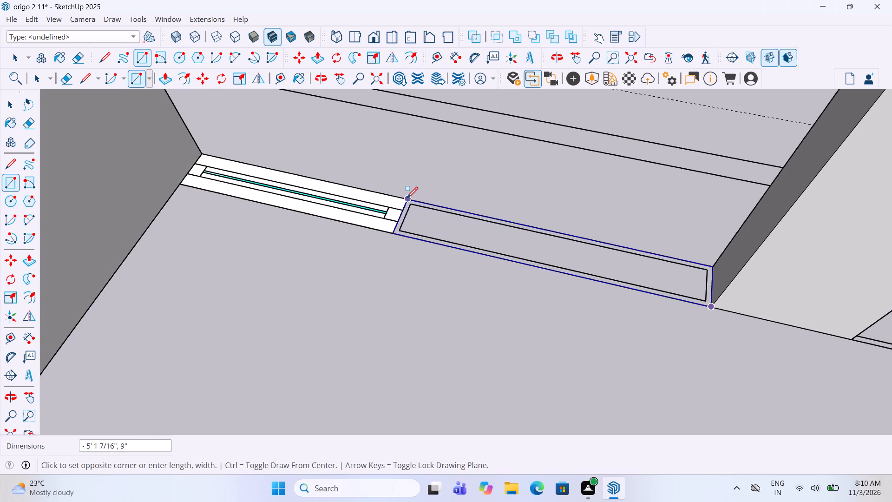
{"action": "left_click", "coordinate": [407, 198]}
Draw a 9" wide rectangle over the wall segment between the column's far side and the next window strip.
{"action": "scroll", "coordinate": [335, 160], "scroll_direction": "down", "scroll_amount": 10}
{"action": "scroll", "coordinate": [586, 236], "scroll_direction": "up", "scroll_amount": 4}
{"action": "scroll", "coordinate": [524, 233], "scroll_direction": "up", "scroll_amount": 3}
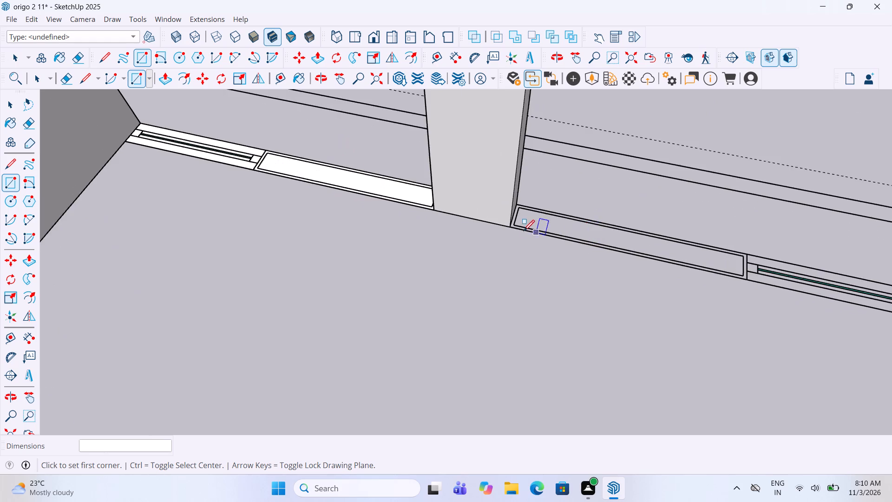
{"action": "scroll", "coordinate": [524, 232], "scroll_direction": "up", "scroll_amount": 1}
{"action": "left_click", "coordinate": [505, 225]}
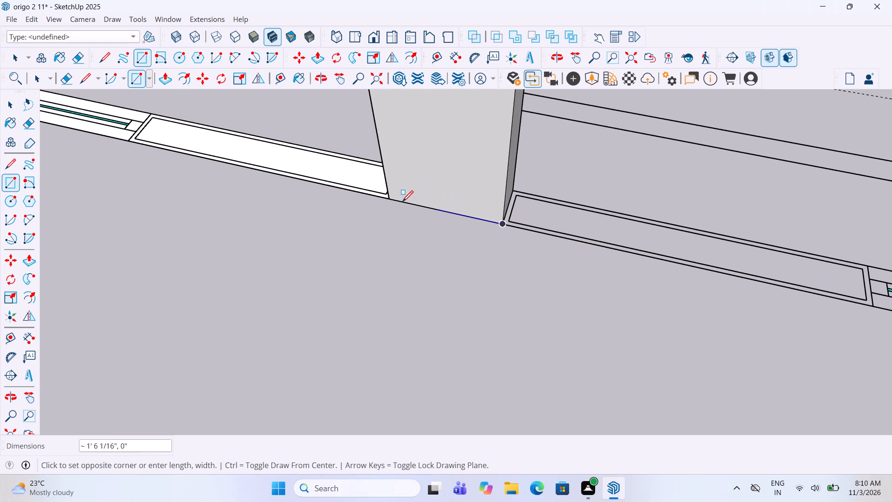
{"action": "scroll", "coordinate": [391, 203], "scroll_direction": "down", "scroll_amount": 7}
{"action": "scroll", "coordinate": [643, 225], "scroll_direction": "up", "scroll_amount": 6}
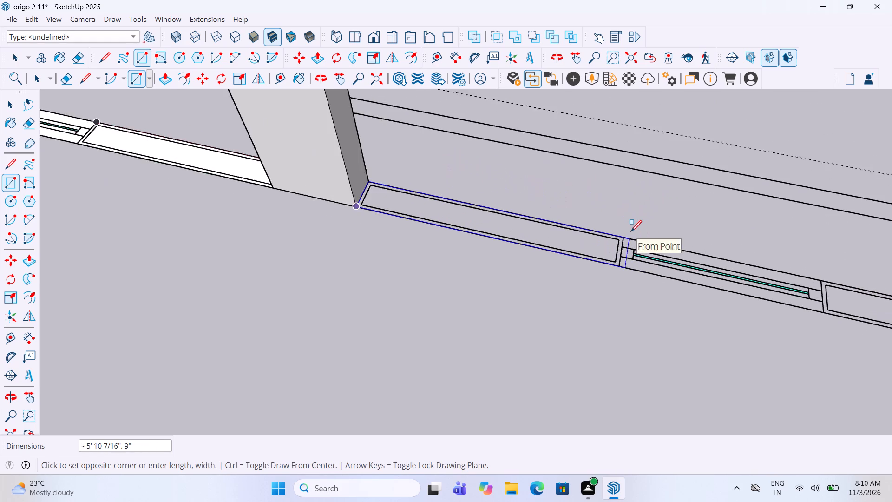
{"action": "scroll", "coordinate": [631, 232], "scroll_direction": "up", "scroll_amount": 2}
{"action": "left_click", "coordinate": [620, 238]}
Draw a 9" wide rectangle over the window strip that follows this wall segment.
{"action": "scroll", "coordinate": [521, 216], "scroll_direction": "down", "scroll_amount": 5}
{"action": "scroll", "coordinate": [789, 285], "scroll_direction": "up", "scroll_amount": 4}
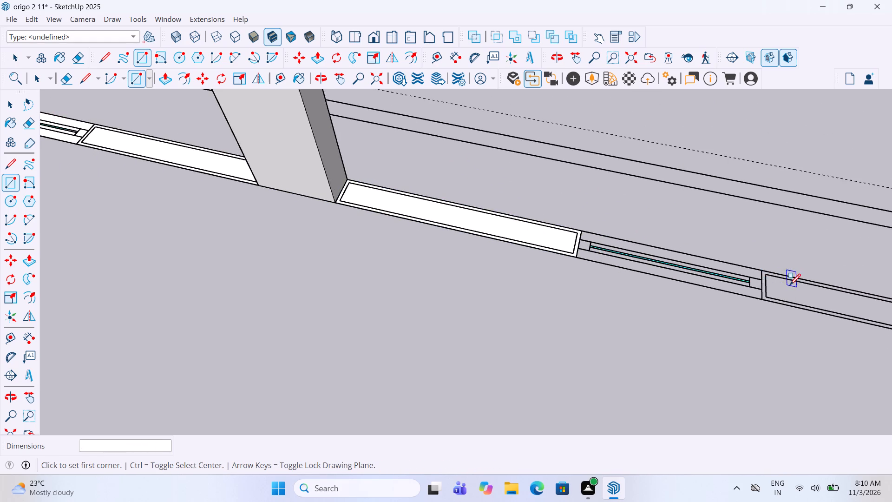
{"action": "left_click", "coordinate": [751, 304]}
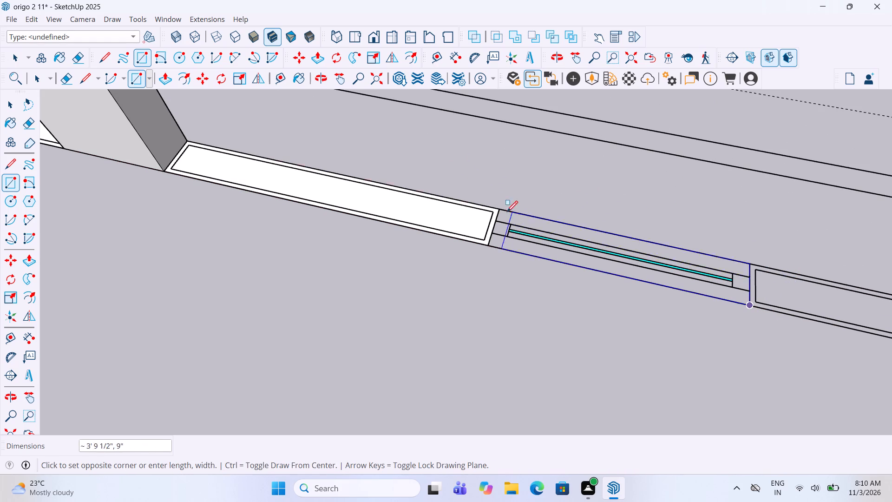
{"action": "double_click", "coordinate": [500, 208]}
Draw a rectangle about 5' 15/16" by 9" over the wall segment between the window strip and the corner column.
{"action": "scroll", "coordinate": [401, 258], "scroll_direction": "down", "scroll_amount": 11}
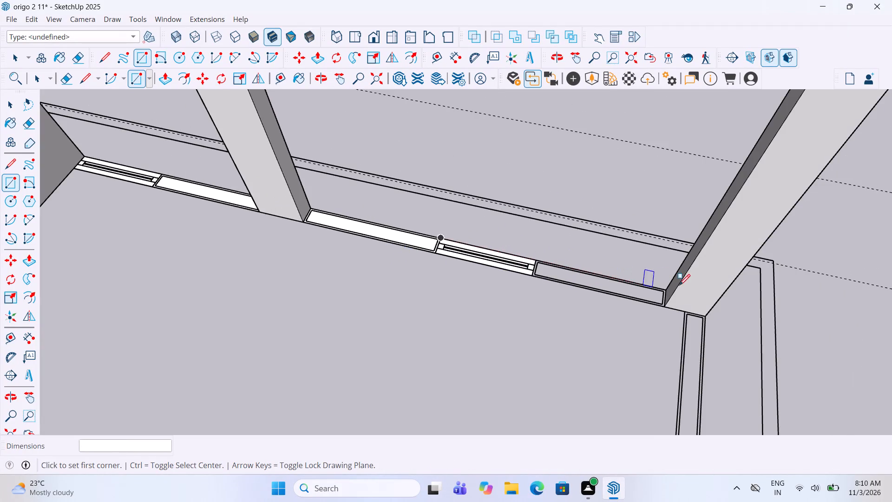
{"action": "scroll", "coordinate": [679, 286], "scroll_direction": "up", "scroll_amount": 9}
{"action": "left_click", "coordinate": [664, 285]}
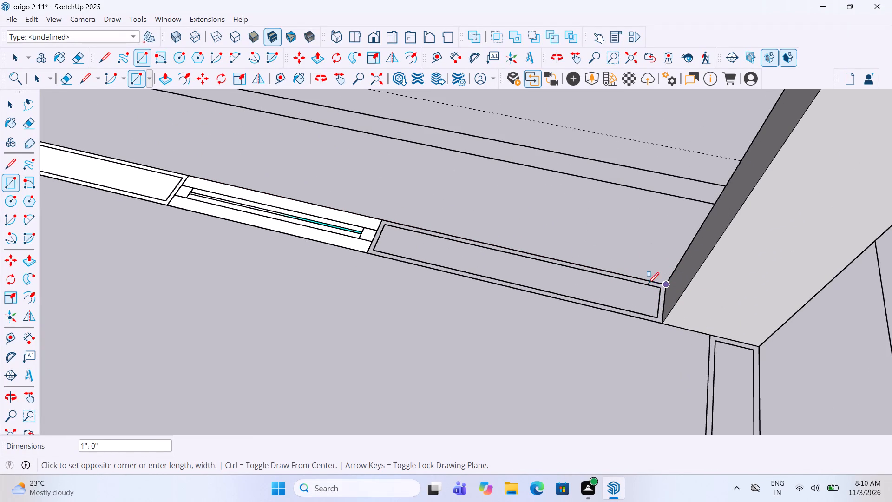
{"action": "left_click", "coordinate": [368, 254]}
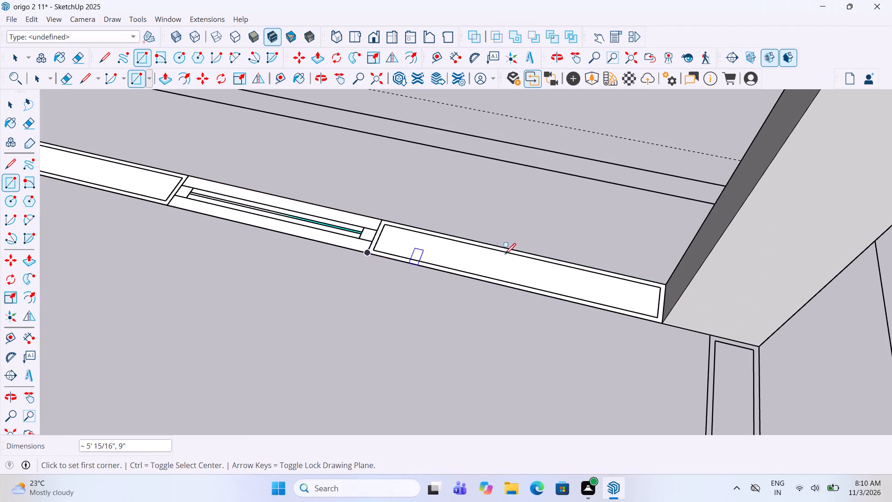
Around the corner, draw a rectangle about 5' 5 3/4" by 9" over the wall segment from the corner column to the window strip.
{"action": "scroll", "coordinate": [505, 264], "scroll_direction": "down", "scroll_amount": 10}
{"action": "middle_click_drag", "start_coordinate": [594, 309], "coordinate": [379, 280]}
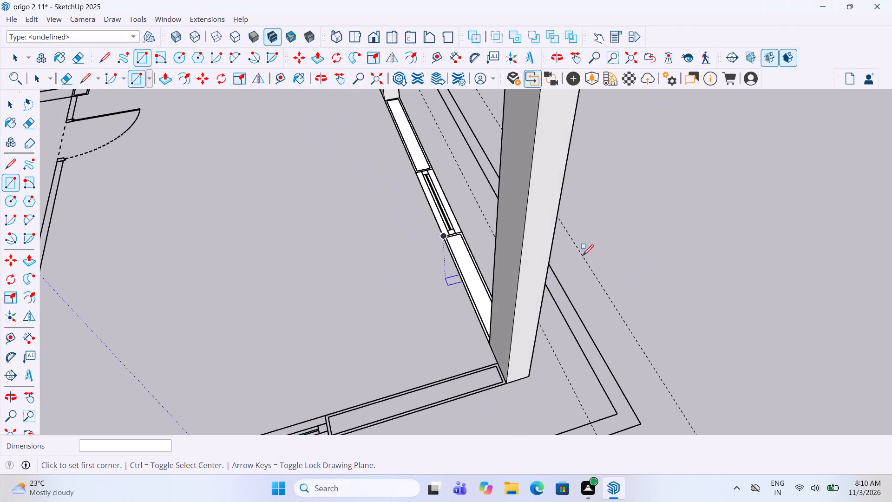
{"action": "scroll", "coordinate": [590, 253], "scroll_direction": "down", "scroll_amount": 8}
{"action": "scroll", "coordinate": [485, 292], "scroll_direction": "up", "scroll_amount": 4}
{"action": "scroll", "coordinate": [572, 355], "scroll_direction": "up", "scroll_amount": 4}
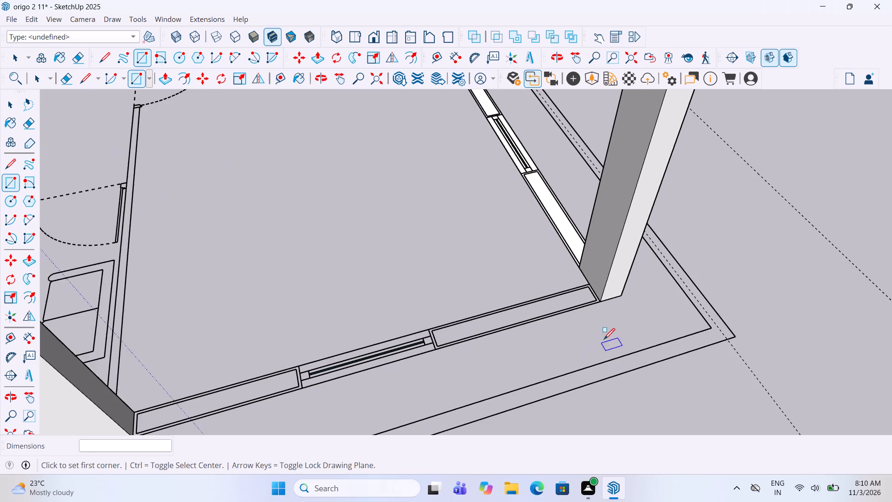
{"action": "scroll", "coordinate": [614, 334], "scroll_direction": "up", "scroll_amount": 4}
{"action": "left_click", "coordinate": [595, 287]}
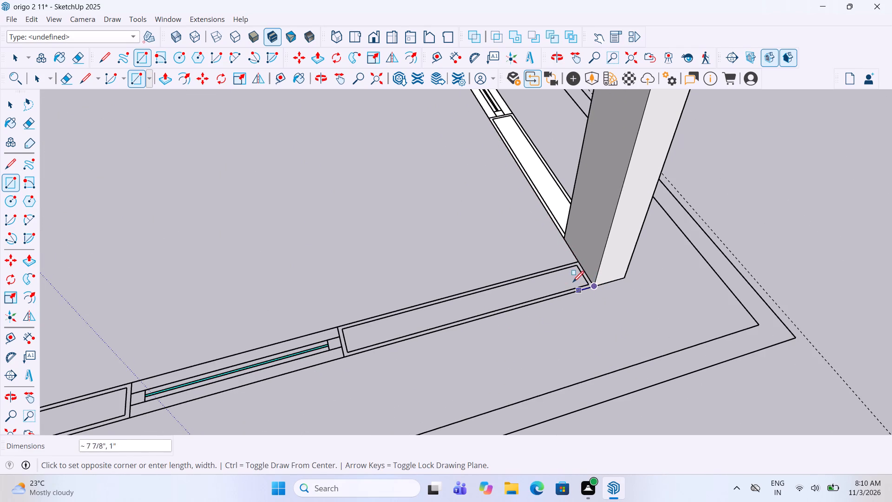
{"action": "left_click", "coordinate": [337, 324]}
Draw a rectangle about 3' 11 3/16" by 9" over the window strip adjoining that wall segment.
{"action": "scroll", "coordinate": [675, 308], "scroll_direction": "down", "scroll_amount": 4}
{"action": "scroll", "coordinate": [368, 373], "scroll_direction": "up", "scroll_amount": 4}
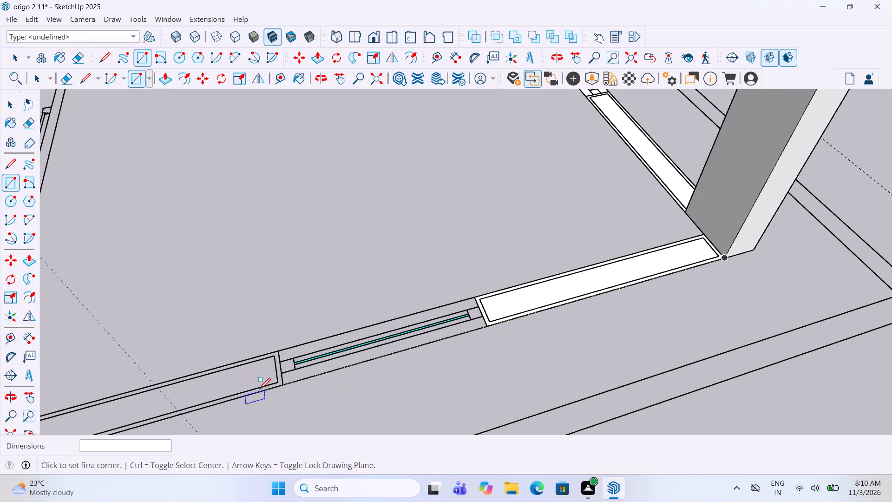
{"action": "left_click", "coordinate": [283, 387]}
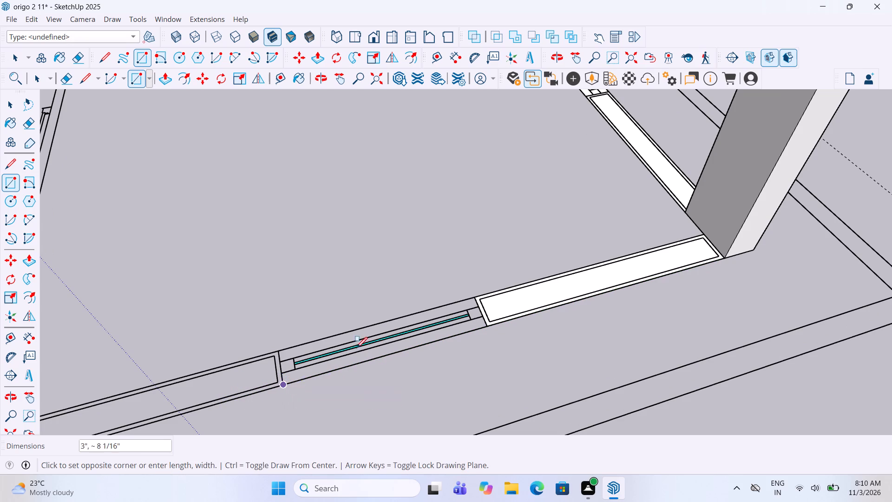
{"action": "left_click", "coordinate": [475, 296]}
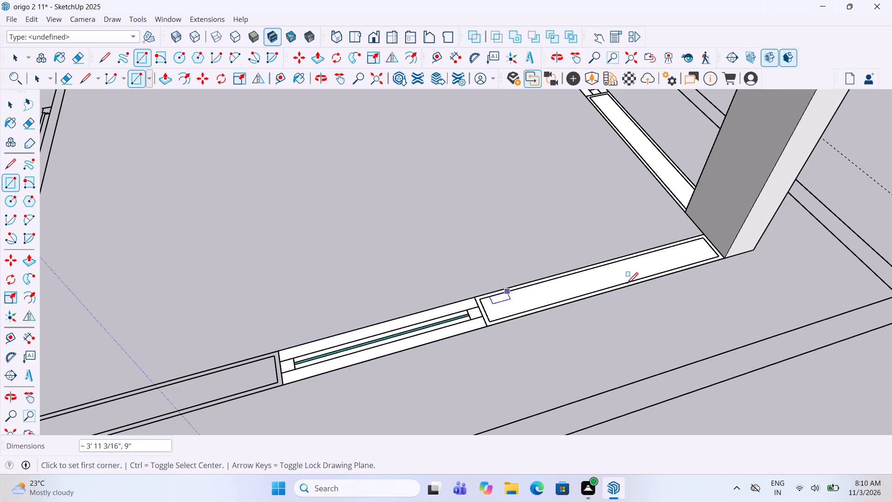
Draw a rectangle about 4' 5 1/2" by 9" over the wall segment between this window strip and the next column.
{"action": "scroll", "coordinate": [624, 284], "scroll_direction": "down", "scroll_amount": 6}
{"action": "middle_click_drag", "start_coordinate": [624, 298], "coordinate": [541, 312]}
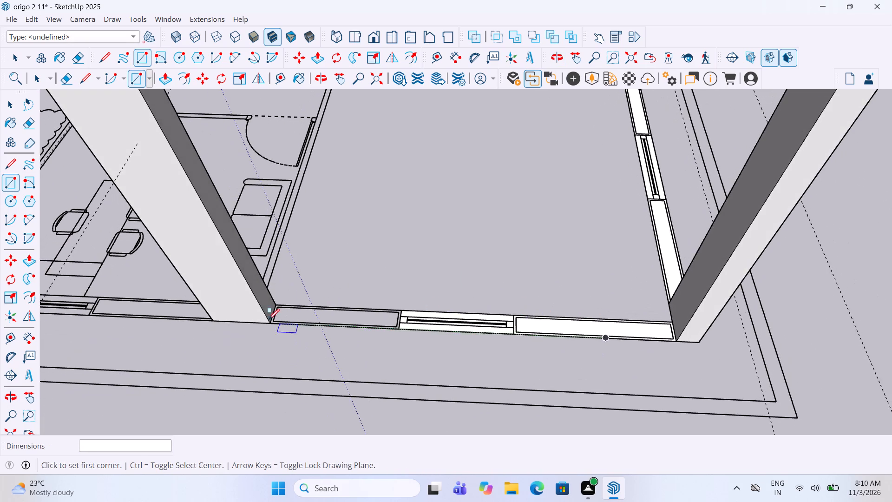
{"action": "scroll", "coordinate": [263, 323], "scroll_direction": "up", "scroll_amount": 8}
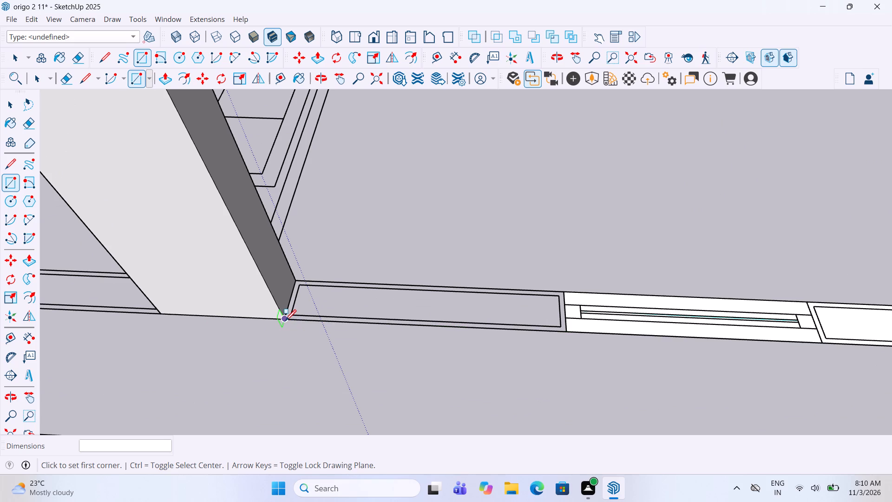
{"action": "left_click", "coordinate": [285, 322]}
{"action": "left_click", "coordinate": [567, 294]}
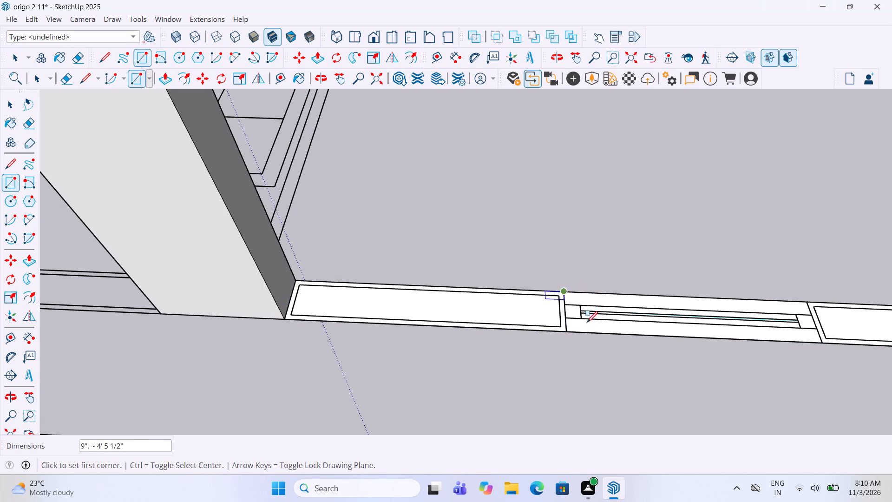
In the bay with the office desk, draw a rectangle over the wall segment between the window strip and the sofa-side column.
{"action": "scroll", "coordinate": [618, 356], "scroll_direction": "down", "scroll_amount": 15}
{"action": "scroll", "coordinate": [382, 306], "scroll_direction": "up", "scroll_amount": 4}
{"action": "scroll", "coordinate": [431, 342], "scroll_direction": "up", "scroll_amount": 3}
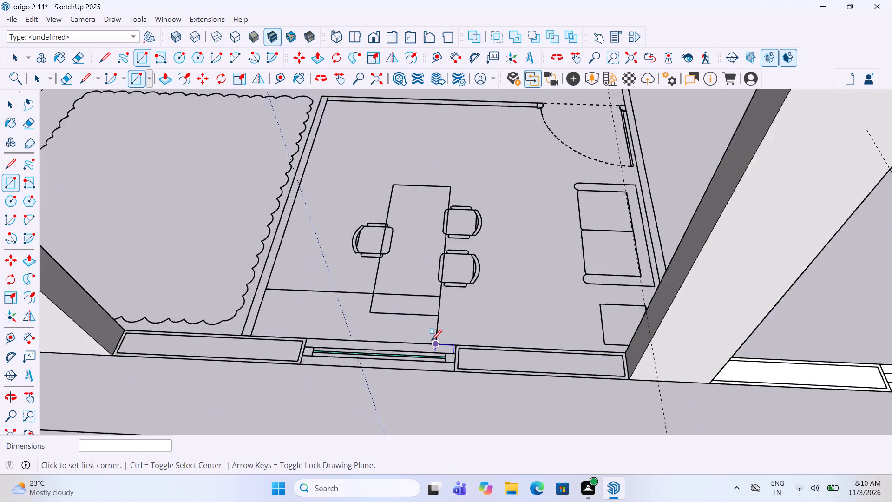
{"action": "scroll", "coordinate": [431, 342], "scroll_direction": "up", "scroll_amount": 7}
{"action": "left_click", "coordinate": [455, 369]}
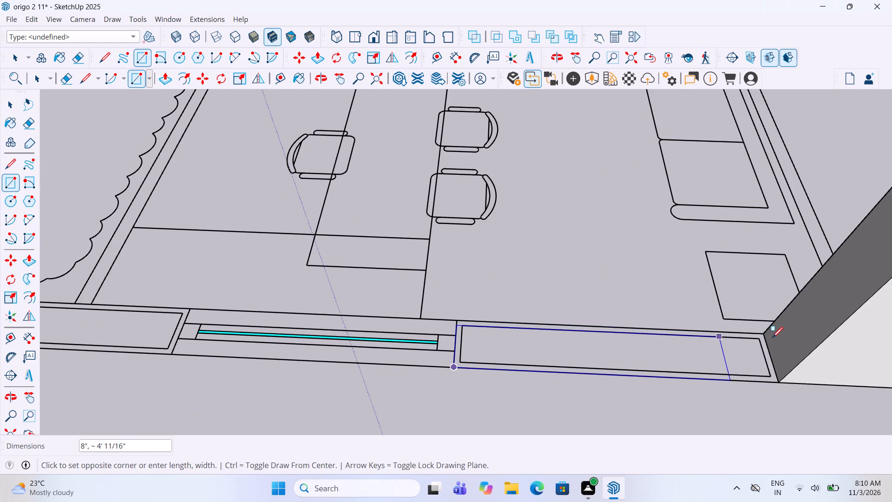
{"action": "left_click", "coordinate": [767, 334]}
Draw a rectangle about 3' 11 3/8" by 9" over the window strip beside the office desk.
{"action": "scroll", "coordinate": [767, 334], "scroll_direction": "down", "scroll_amount": 7}
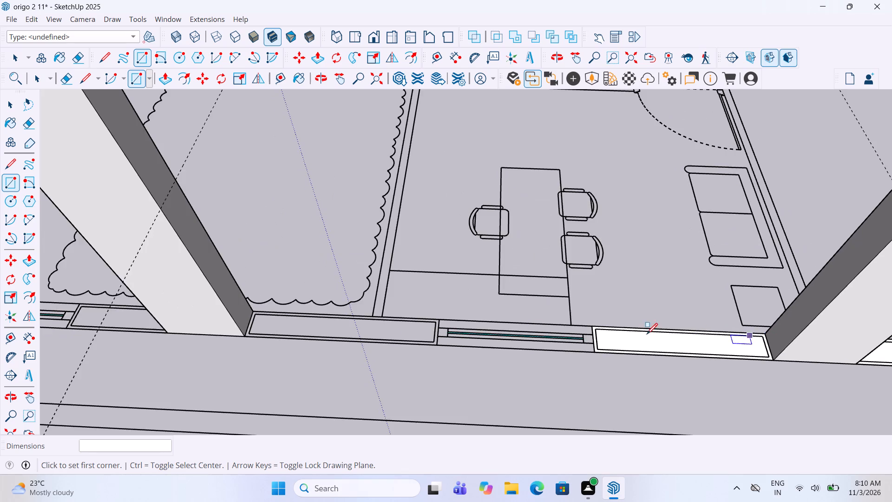
{"action": "scroll", "coordinate": [451, 335], "scroll_direction": "up", "scroll_amount": 3}
{"action": "left_click", "coordinate": [437, 313]}
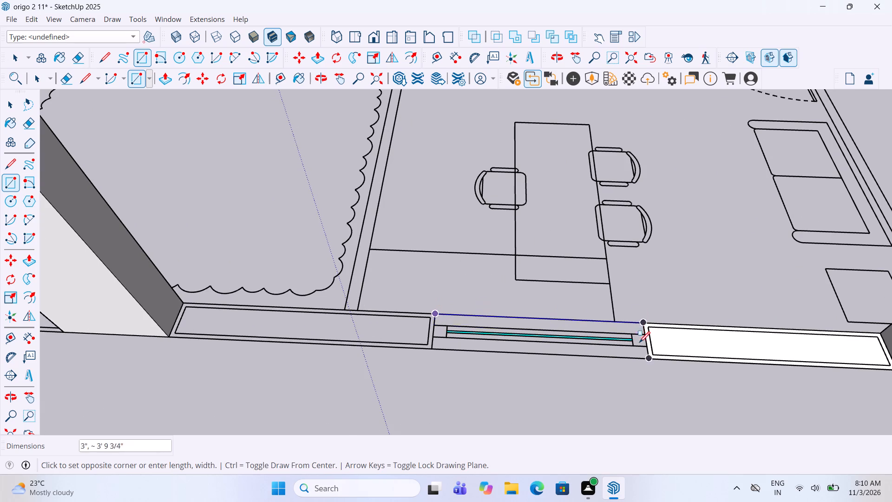
{"action": "left_click", "coordinate": [649, 359]}
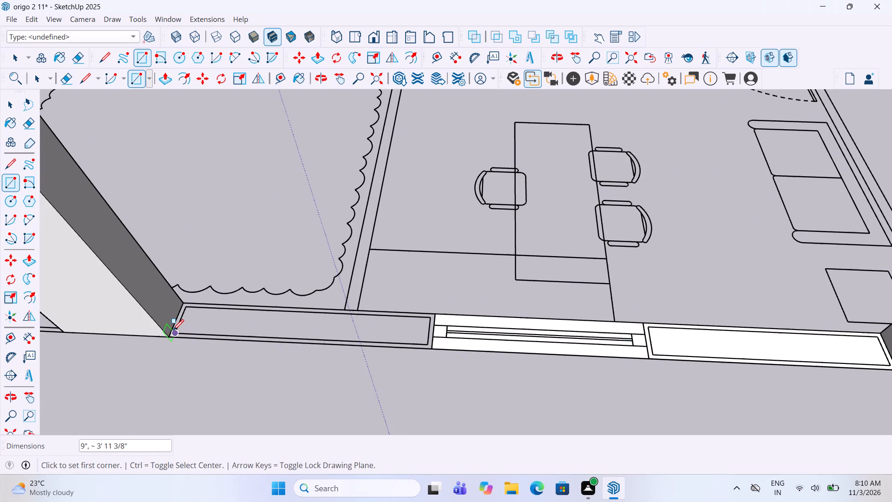
Draw a 9" wide rectangle over the wall segment between the office window strip and the next column.
{"action": "left_click", "coordinate": [170, 337]}
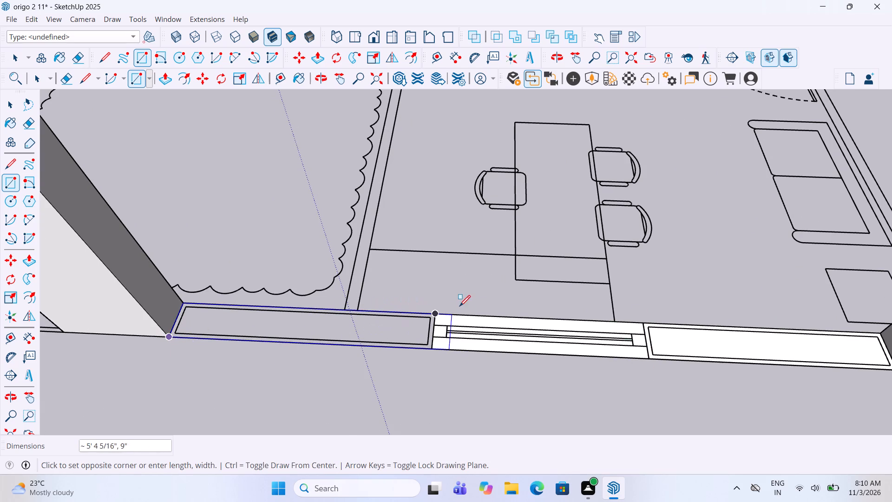
{"action": "left_click", "coordinate": [436, 310]}
In the last bay, draw a rectangle about 2' 11 5/8" by 9" over the wall segment from the door-side column to the window strip.
{"action": "scroll", "coordinate": [458, 374], "scroll_direction": "down", "scroll_amount": 17}
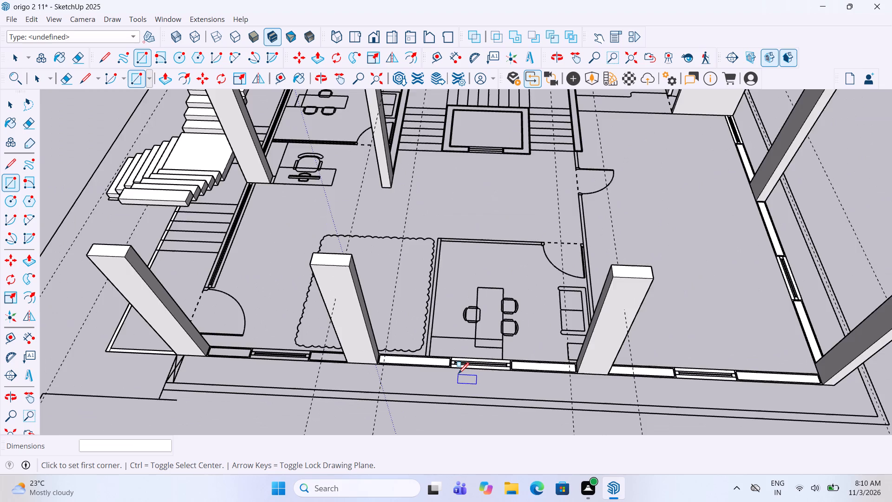
{"action": "scroll", "coordinate": [268, 370], "scroll_direction": "up", "scroll_amount": 16}
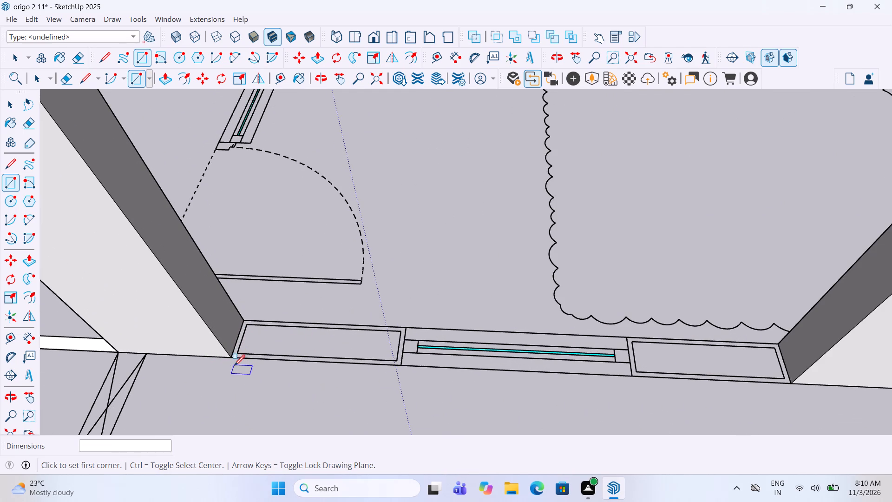
{"action": "left_click", "coordinate": [232, 357]}
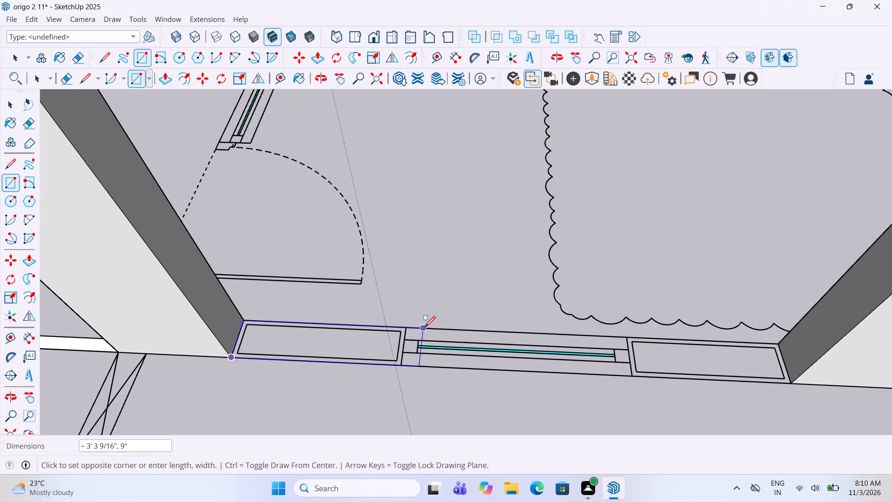
{"action": "left_click", "coordinate": [405, 327]}
Draw a rectangle over the window strip in the last bay, adjoining the door-side wall segment.
{"action": "left_click", "coordinate": [400, 364]}
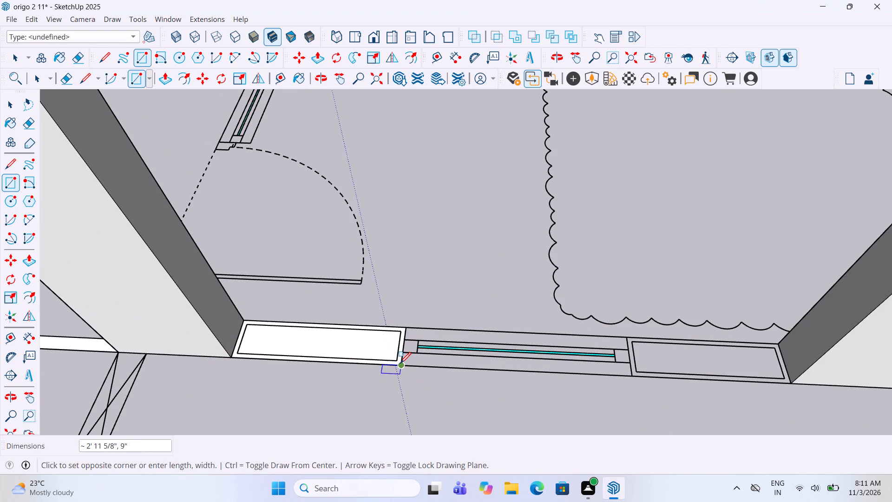
{"action": "left_click", "coordinate": [626, 342]}
Draw a rectangle over the remaining wall segment of this bay, between the column near the scalloped rug and the window strip.
{"action": "scroll", "coordinate": [374, 353], "scroll_direction": "down", "scroll_amount": 4}
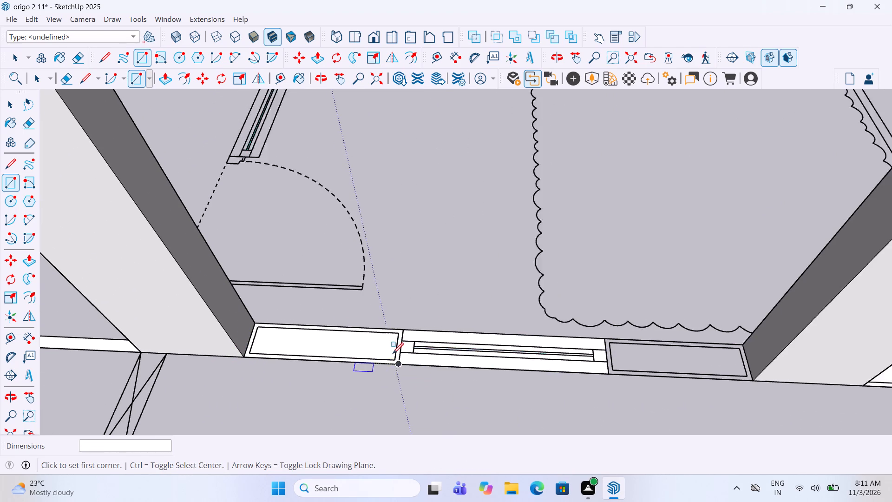
{"action": "scroll", "coordinate": [584, 360], "scroll_direction": "up", "scroll_amount": 3}
{"action": "scroll", "coordinate": [657, 374], "scroll_direction": "up", "scroll_amount": 3}
{"action": "left_click", "coordinate": [695, 380]}
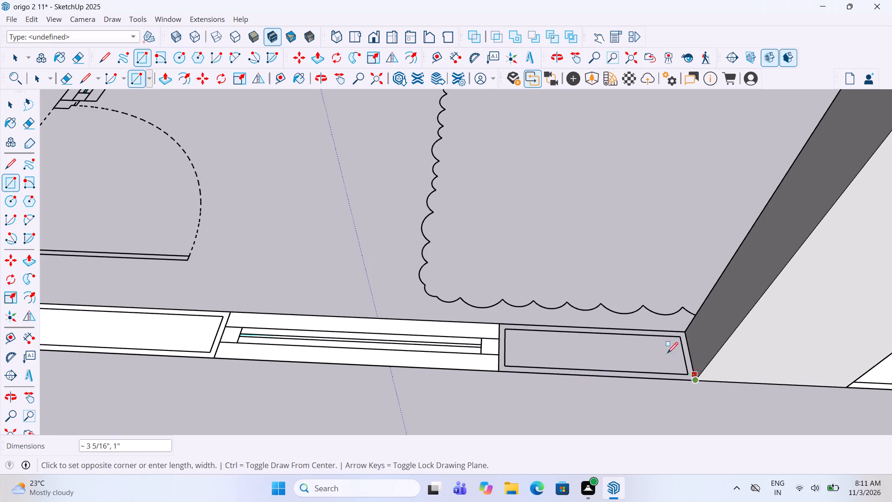
{"action": "left_click", "coordinate": [501, 328]}
Draw a 9" by 9" rectangle over the short wall segment between the entrance door and the corner column.
{"action": "scroll", "coordinate": [413, 367], "scroll_direction": "down", "scroll_amount": 6}
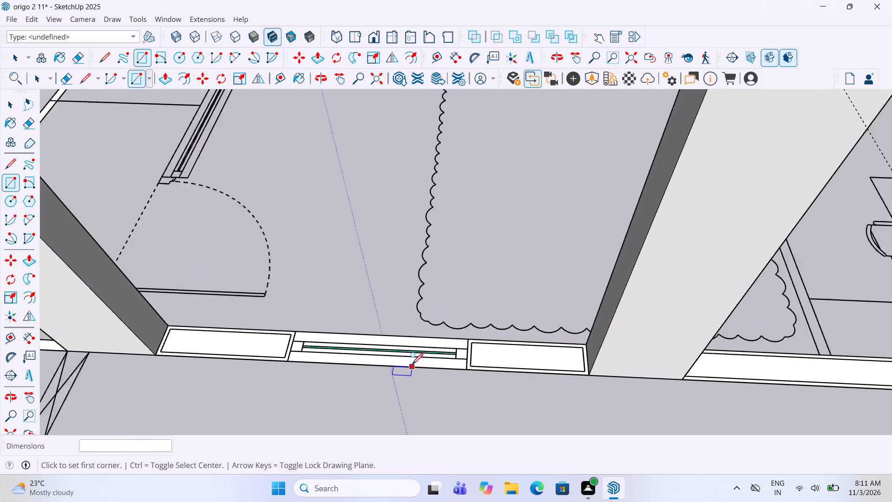
{"action": "scroll", "coordinate": [412, 365], "scroll_direction": "down", "scroll_amount": 14}
{"action": "middle_click_drag", "start_coordinate": [256, 330], "coordinate": [490, 333]}
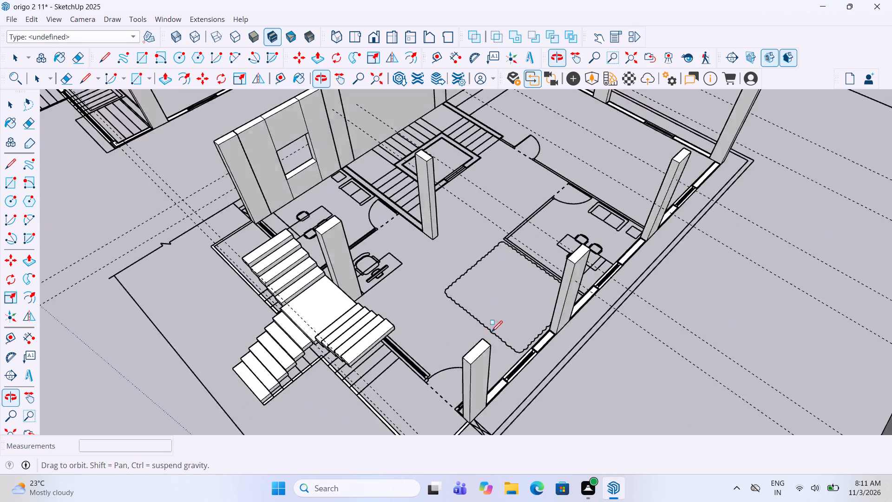
{"action": "scroll", "coordinate": [430, 373], "scroll_direction": "up", "scroll_amount": 6}
{"action": "middle_click_drag", "start_coordinate": [428, 373], "coordinate": [420, 360]}
{"action": "middle_click_drag", "start_coordinate": [408, 351], "coordinate": [397, 312]}
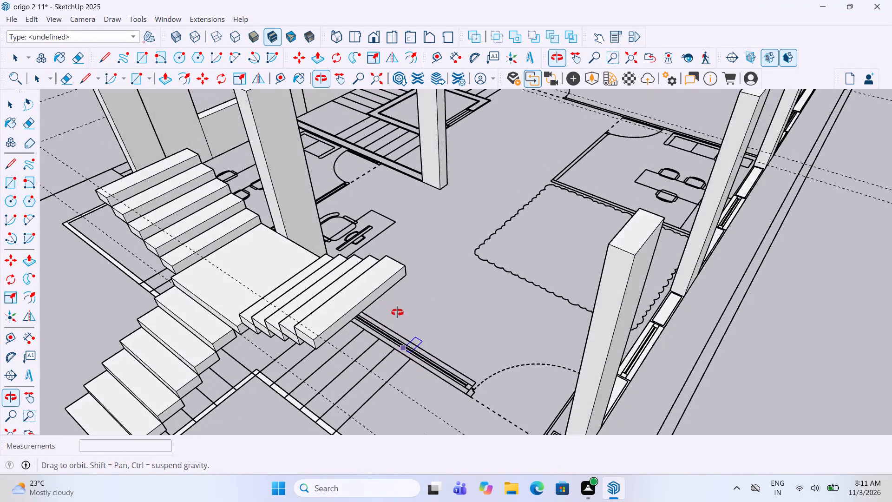
{"action": "middle_click_drag", "start_coordinate": [397, 312], "coordinate": [393, 299]}
{"action": "scroll", "coordinate": [390, 315], "scroll_direction": "up", "scroll_amount": 4}
{"action": "middle_click_drag", "start_coordinate": [390, 315], "coordinate": [363, 276]}
{"action": "scroll", "coordinate": [363, 276], "scroll_direction": "down", "scroll_amount": 3}
{"action": "middle_click_drag", "start_coordinate": [363, 276], "coordinate": [381, 350]}
{"action": "scroll", "coordinate": [398, 293], "scroll_direction": "down", "scroll_amount": 4}
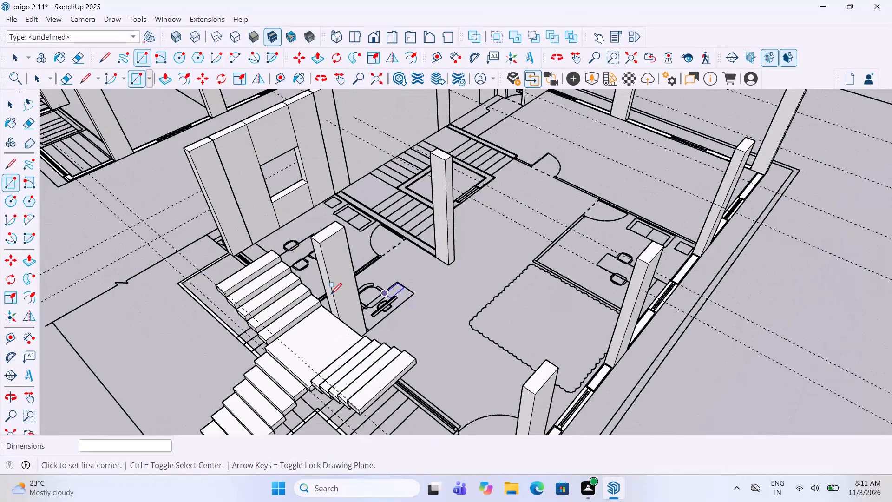
{"action": "middle_click_drag", "start_coordinate": [301, 295], "coordinate": [419, 274]}
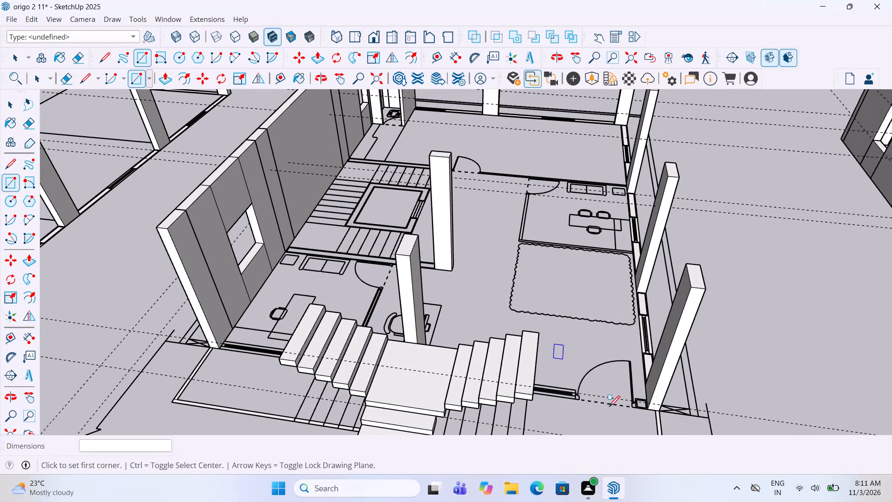
{"action": "scroll", "coordinate": [668, 434], "scroll_direction": "up", "scroll_amount": 9}
{"action": "scroll", "coordinate": [631, 393], "scroll_direction": "up", "scroll_amount": 10}
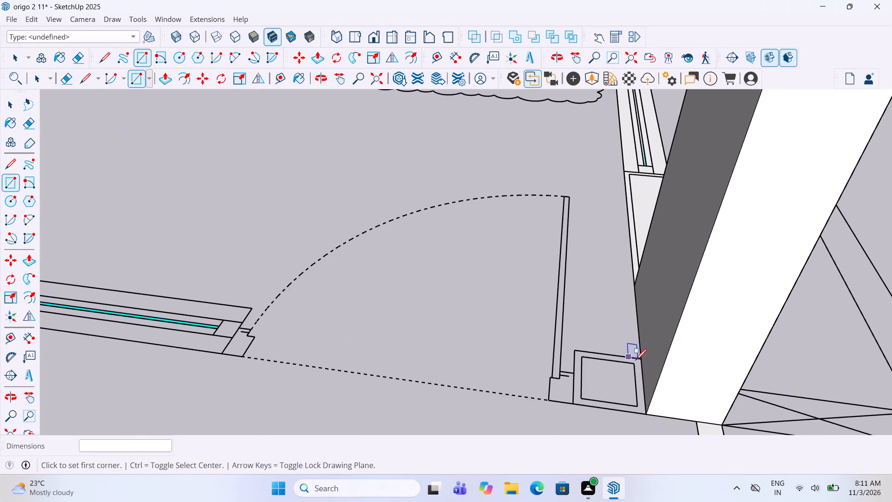
{"action": "left_click", "coordinate": [641, 360]}
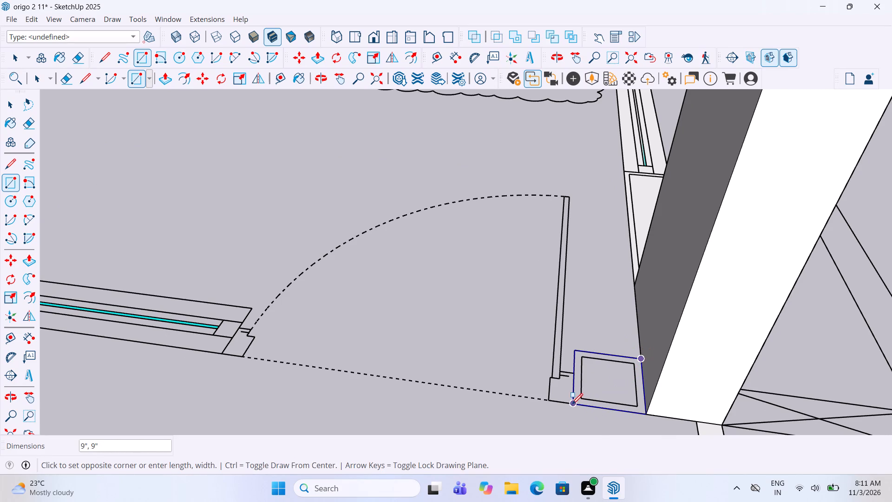
{"action": "left_click", "coordinate": [572, 405]}
Draw a rectangle over the thin partition wall between the three-chair office and the adjacent workstation, ending at the office door frame.
{"action": "scroll", "coordinate": [571, 406], "scroll_direction": "down", "scroll_amount": 19}
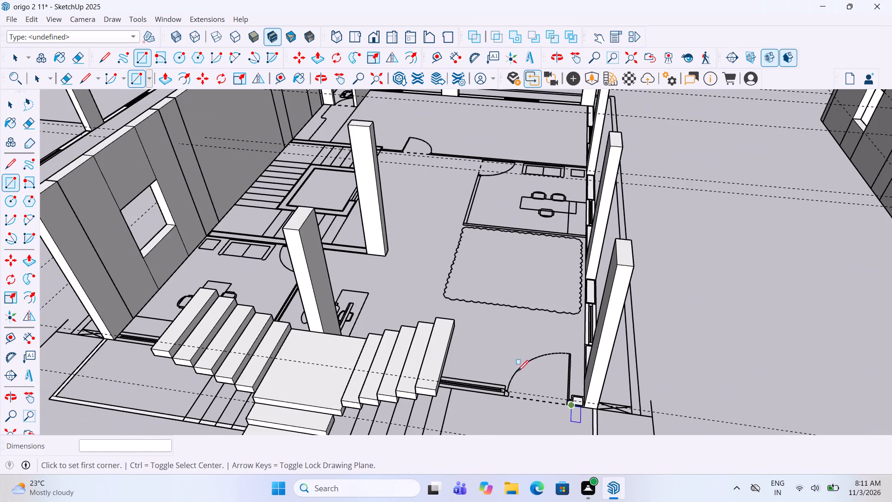
{"action": "middle_click_drag", "start_coordinate": [354, 249], "coordinate": [370, 357]}
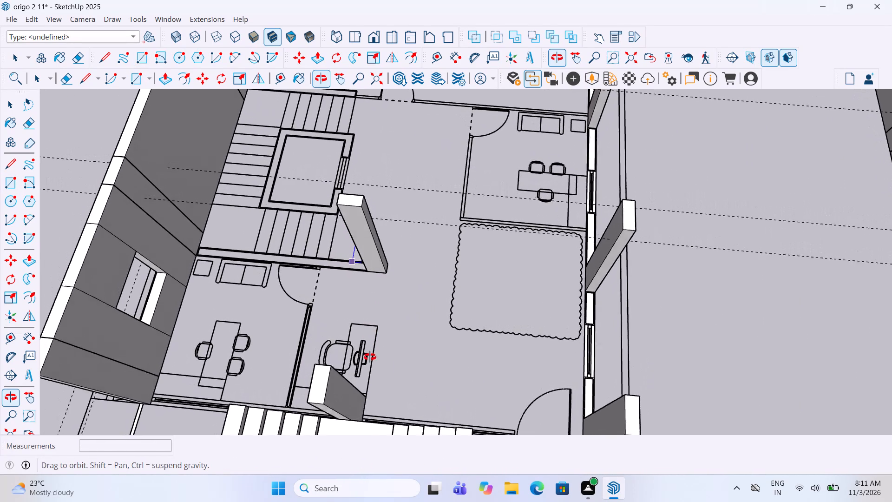
{"action": "middle_click_drag", "start_coordinate": [370, 357], "coordinate": [369, 359]}
{"action": "scroll", "coordinate": [383, 266], "scroll_direction": "down", "scroll_amount": 4}
{"action": "scroll", "coordinate": [293, 360], "scroll_direction": "up", "scroll_amount": 14}
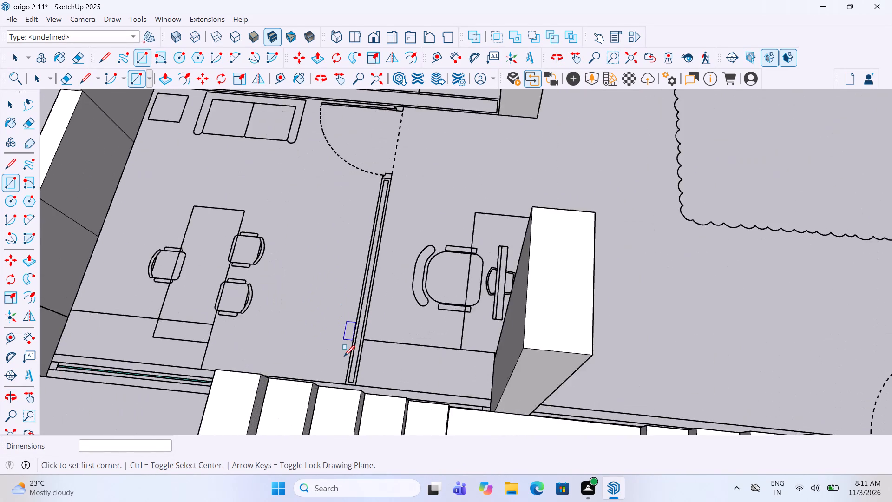
{"action": "scroll", "coordinate": [344, 357], "scroll_direction": "up", "scroll_amount": 2}
{"action": "left_click", "coordinate": [345, 392]}
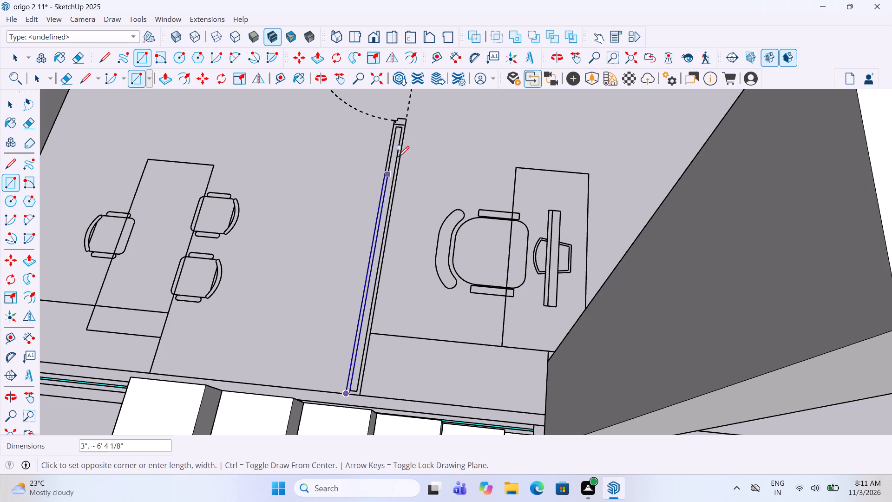
{"action": "scroll", "coordinate": [410, 124], "scroll_direction": "up", "scroll_amount": 5}
{"action": "left_click", "coordinate": [407, 129]}
Draw a rectangle about 13' 9" long over the wall between the staircase and the office, from the exterior wall to the column.
{"action": "scroll", "coordinate": [407, 299], "scroll_direction": "down", "scroll_amount": 5}
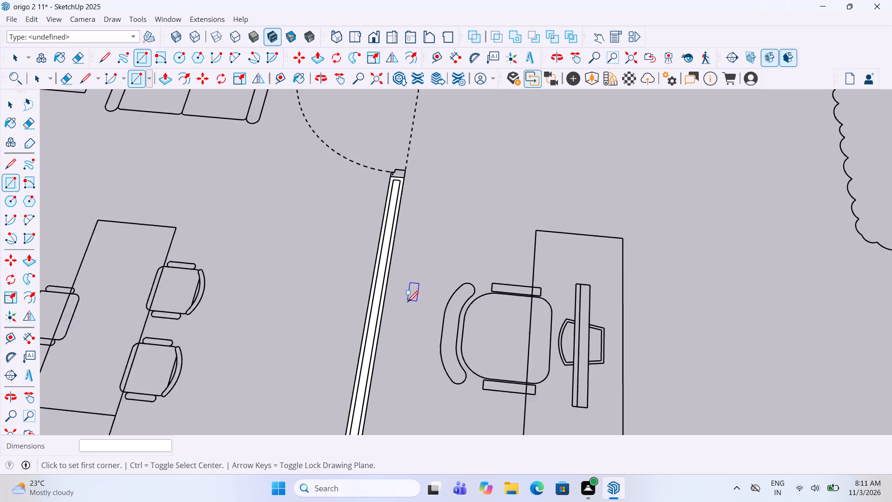
{"action": "scroll", "coordinate": [406, 319], "scroll_direction": "down", "scroll_amount": 11}
{"action": "scroll", "coordinate": [395, 356], "scroll_direction": "down", "scroll_amount": 6}
{"action": "scroll", "coordinate": [291, 242], "scroll_direction": "up", "scroll_amount": 5}
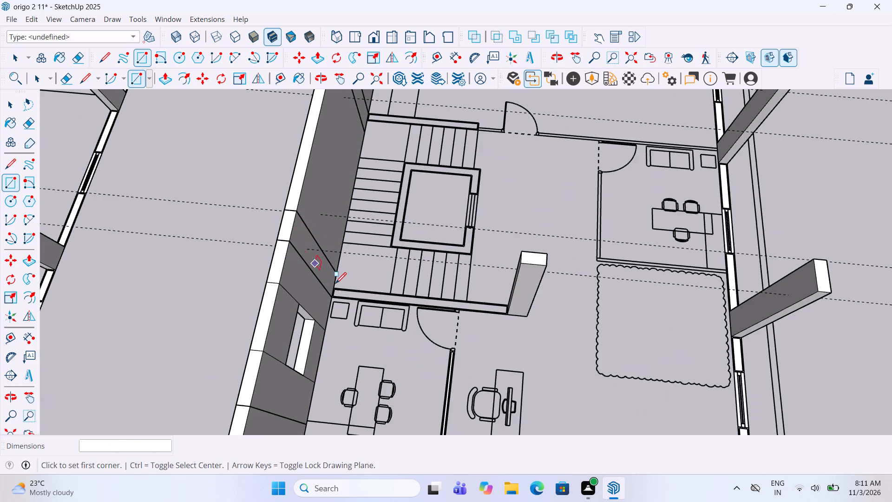
{"action": "scroll", "coordinate": [335, 284], "scroll_direction": "up", "scroll_amount": 11}
{"action": "left_click", "coordinate": [331, 305]}
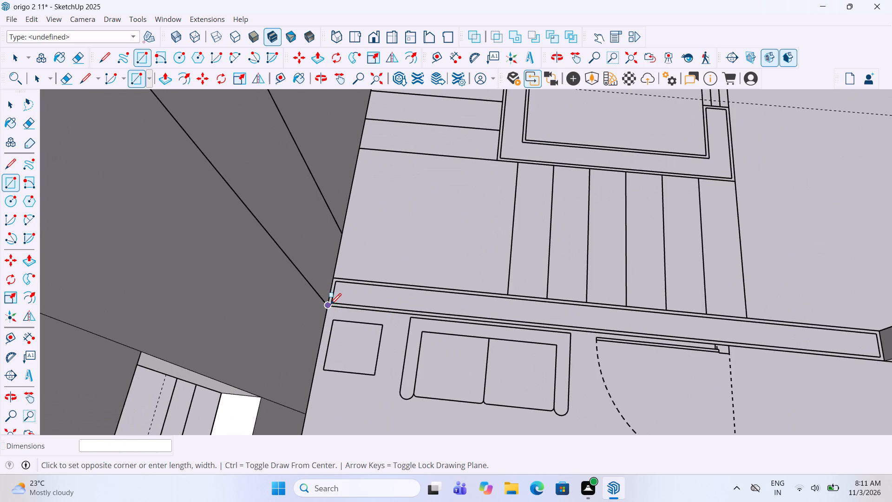
{"action": "scroll", "coordinate": [331, 307], "scroll_direction": "down", "scroll_amount": 4}
{"action": "scroll", "coordinate": [716, 328], "scroll_direction": "up", "scroll_amount": 8}
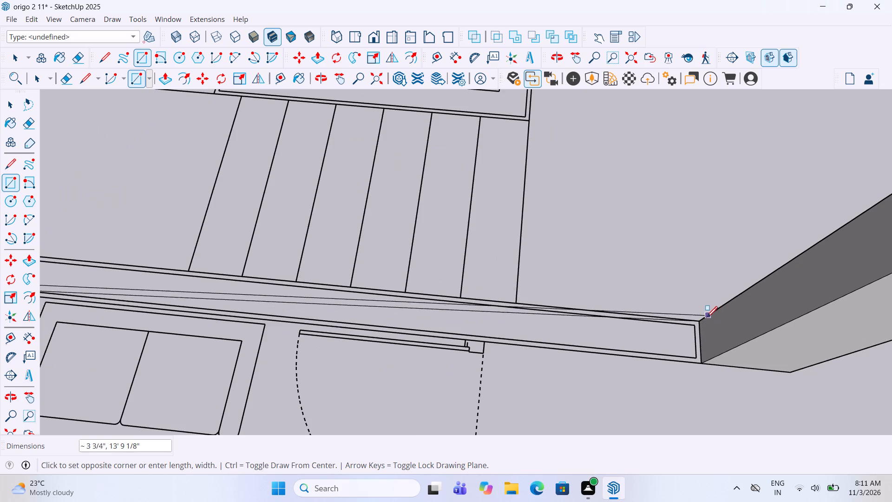
{"action": "left_click", "coordinate": [705, 320]}
Draw 9" by about 2' 5 5/8" rectangles over the two wall segments flanking the opening of the shaft inside the stairwell.
{"action": "scroll", "coordinate": [543, 372], "scroll_direction": "down", "scroll_amount": 10}
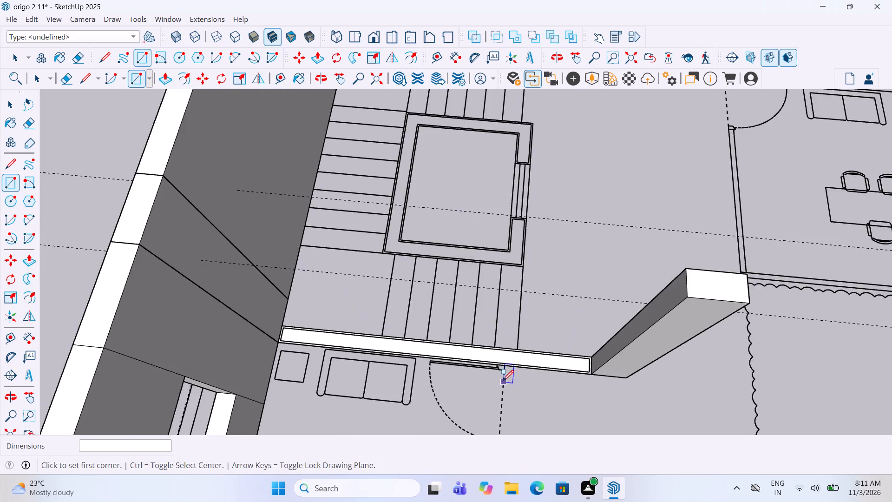
{"action": "scroll", "coordinate": [503, 382], "scroll_direction": "down", "scroll_amount": 6}
{"action": "scroll", "coordinate": [505, 229], "scroll_direction": "up", "scroll_amount": 8}
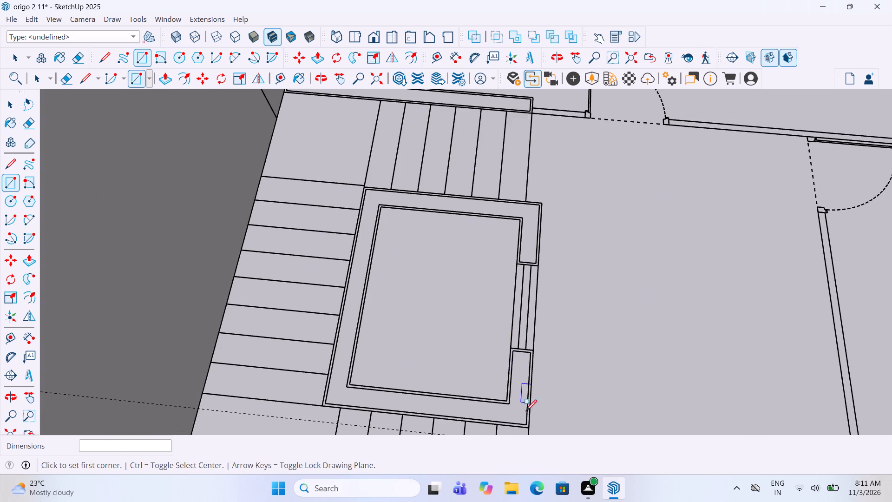
{"action": "scroll", "coordinate": [528, 415], "scroll_direction": "up", "scroll_amount": 3}
{"action": "left_click", "coordinate": [531, 431]}
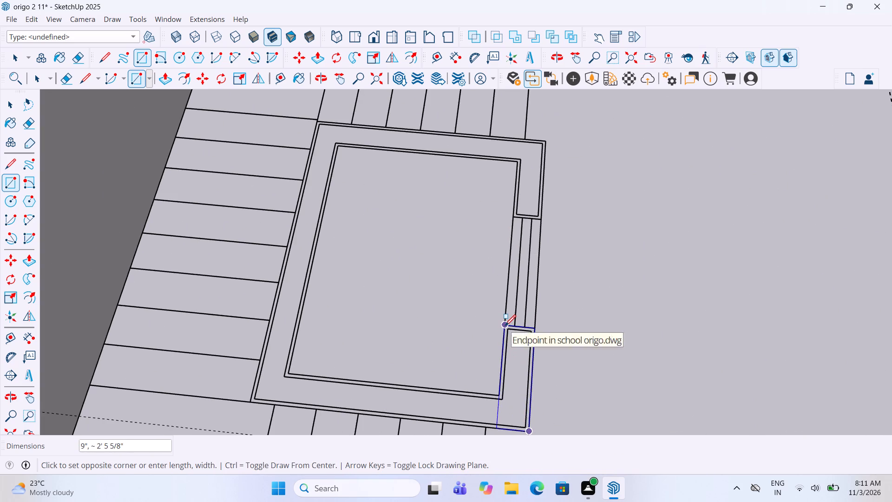
{"action": "left_click", "coordinate": [505, 327]}
{"action": "left_click", "coordinate": [513, 217]}
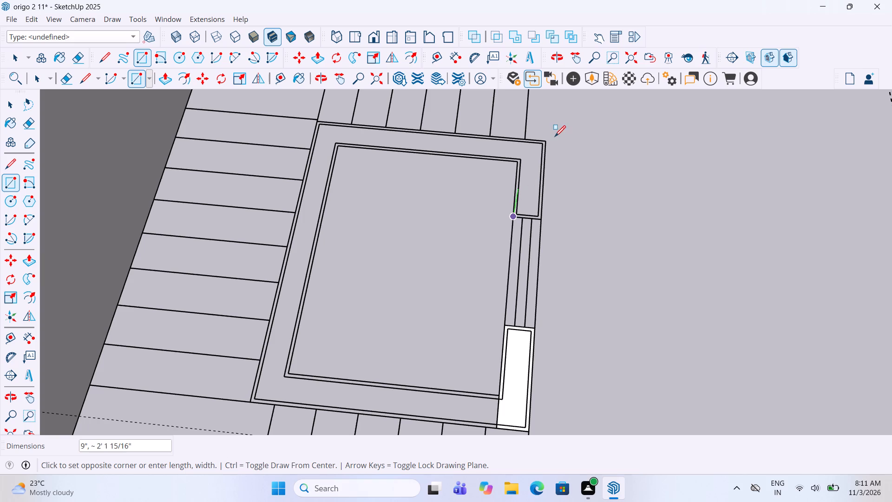
{"action": "left_click", "coordinate": [539, 140]}
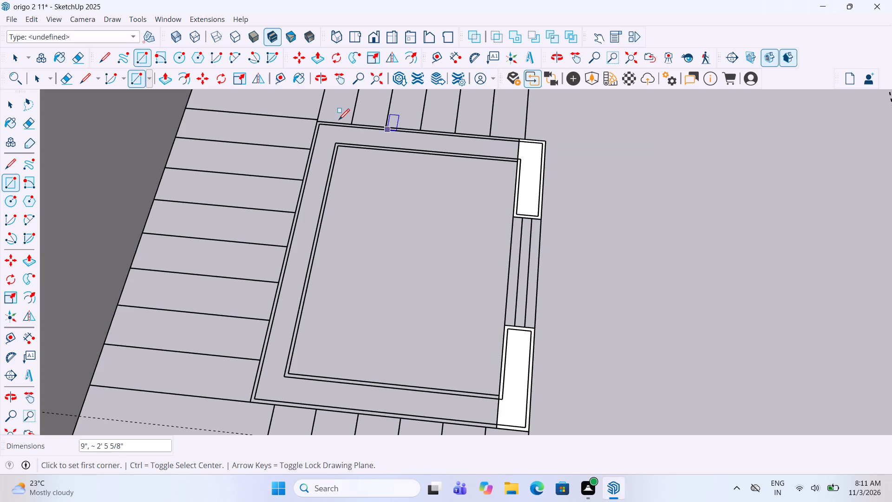
Draw 9" wide rectangles over the shaft's three remaining walls, making the two parallel end walls about 5' 10 1/16" long.
{"action": "left_click", "coordinate": [316, 121]}
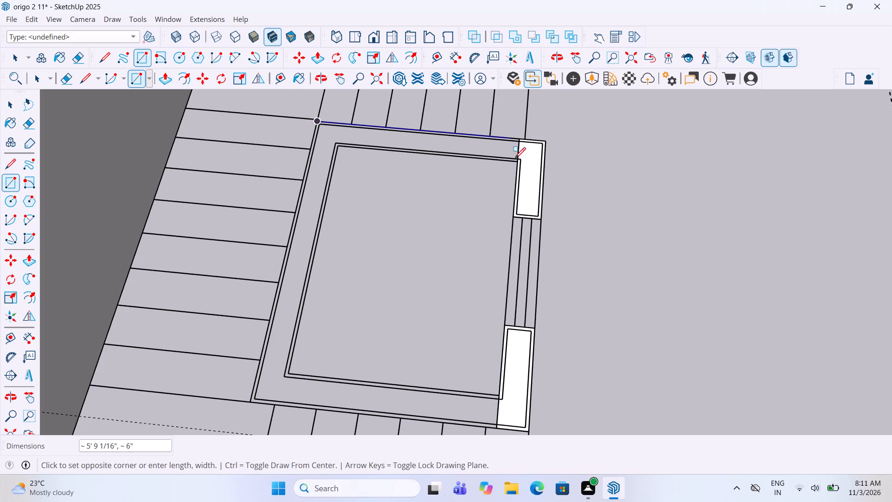
{"action": "left_click", "coordinate": [519, 162]}
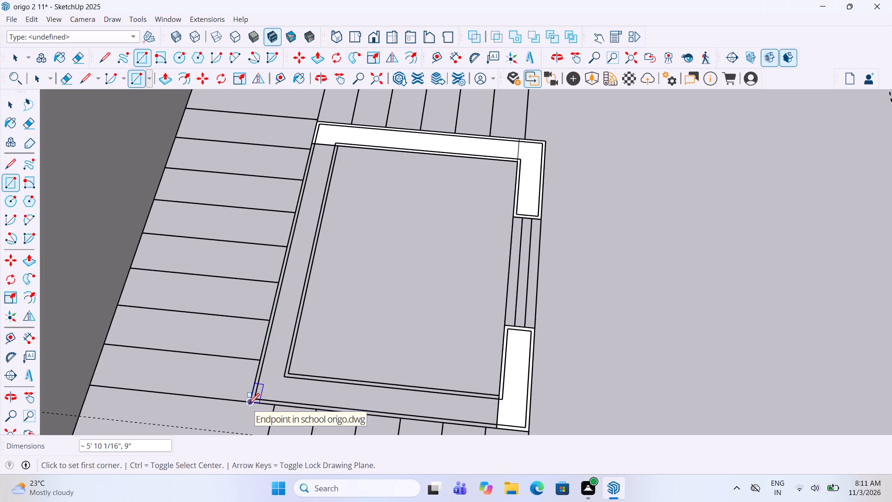
{"action": "left_click", "coordinate": [249, 405]}
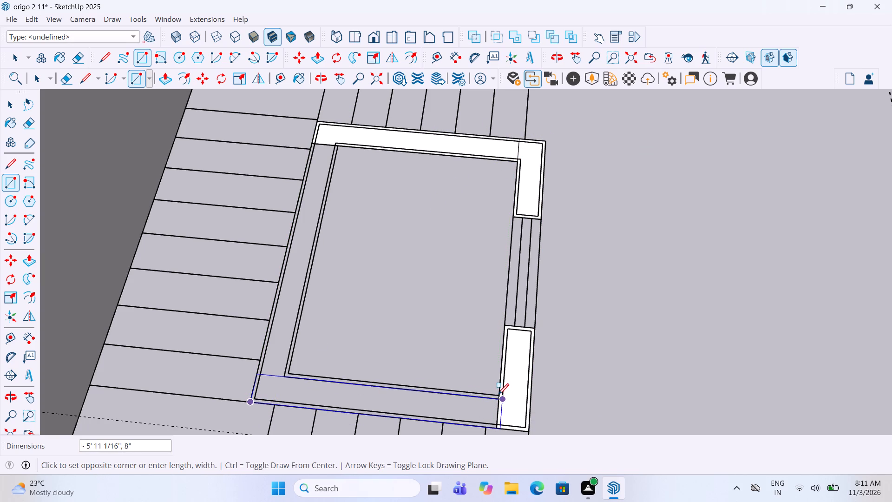
{"action": "left_click", "coordinate": [493, 394]}
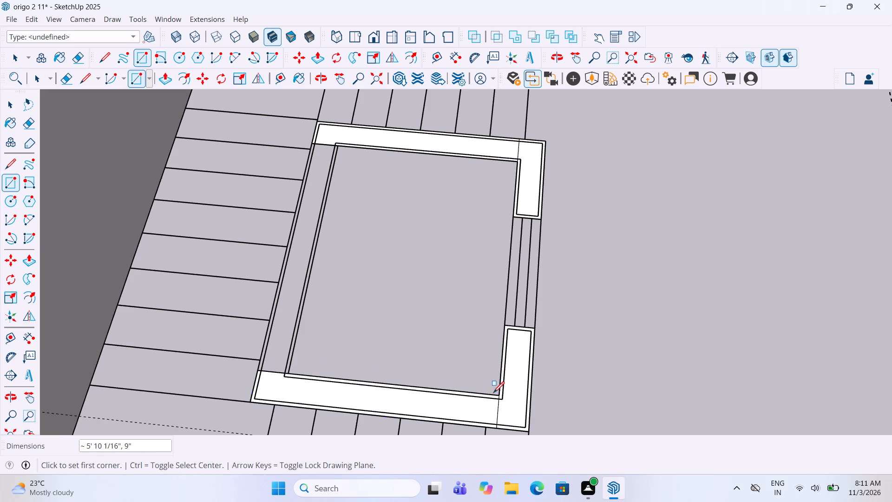
{"action": "left_click", "coordinate": [256, 366]}
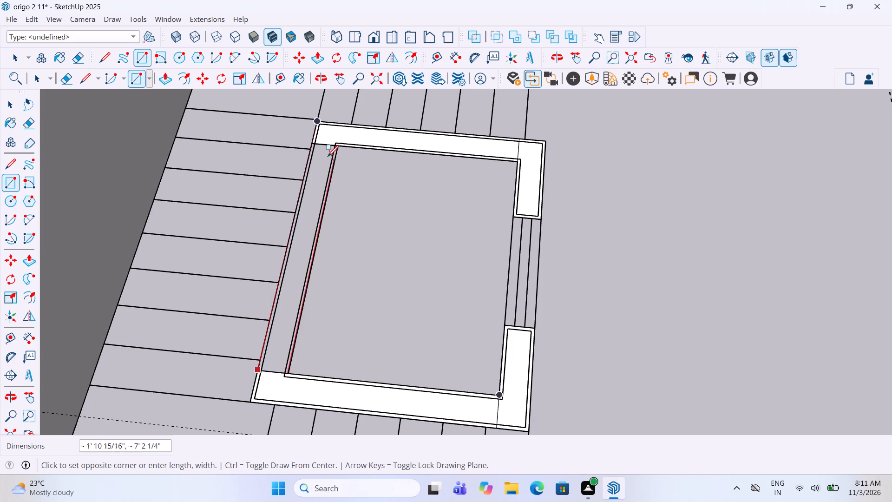
{"action": "left_click", "coordinate": [335, 148]}
{"action": "left_click", "coordinate": [335, 148]}
Delete the four dividing edges at the shaft's wall corners to merge the rectangles into one face.
{"action": "key", "text": "space"}
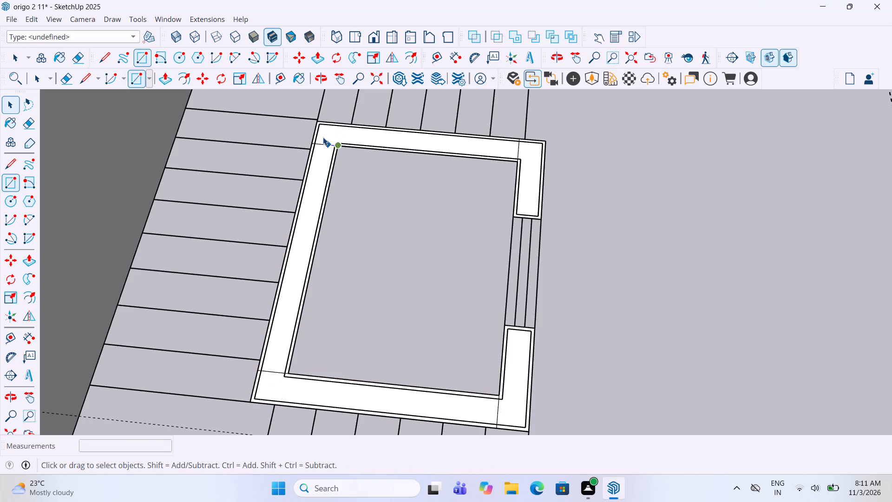
{"action": "left_click", "coordinate": [324, 143]}
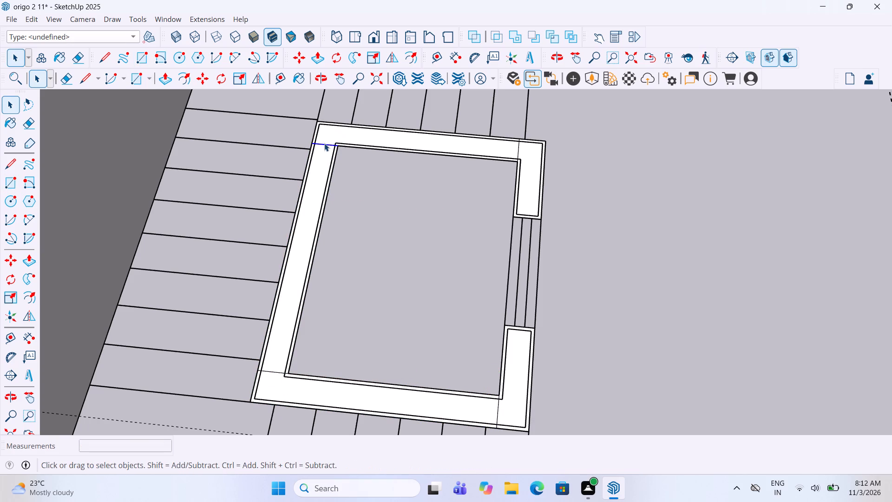
{"action": "key", "text": "Delete"}
{"action": "left_click", "coordinate": [518, 151]}
{"action": "key", "text": "Delete"}
{"action": "left_click", "coordinate": [497, 416]}
{"action": "key", "text": "Delete"}
{"action": "left_click", "coordinate": [269, 373]}
{"action": "key", "text": "Delete"}
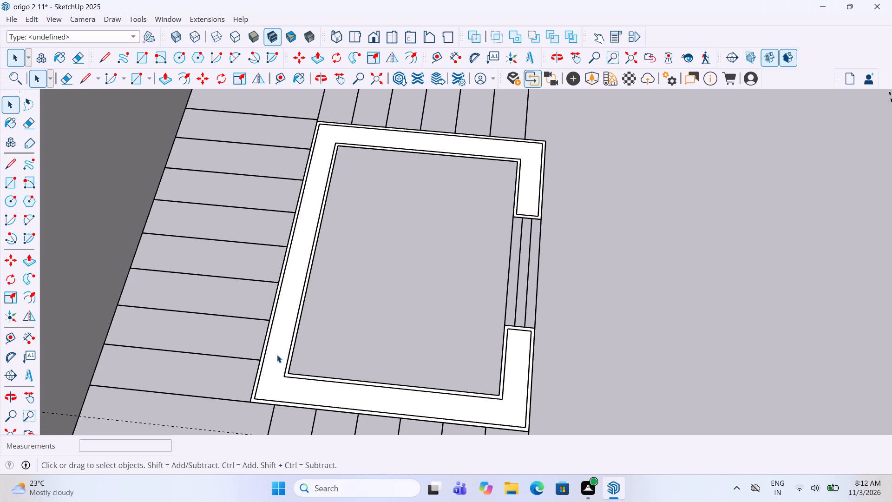
Group the merged shaft wall face and clear the selection.
{"action": "left_click", "coordinate": [277, 355]}
{"action": "right_click", "coordinate": [277, 355]}
{"action": "left_click", "coordinate": [355, 226]}
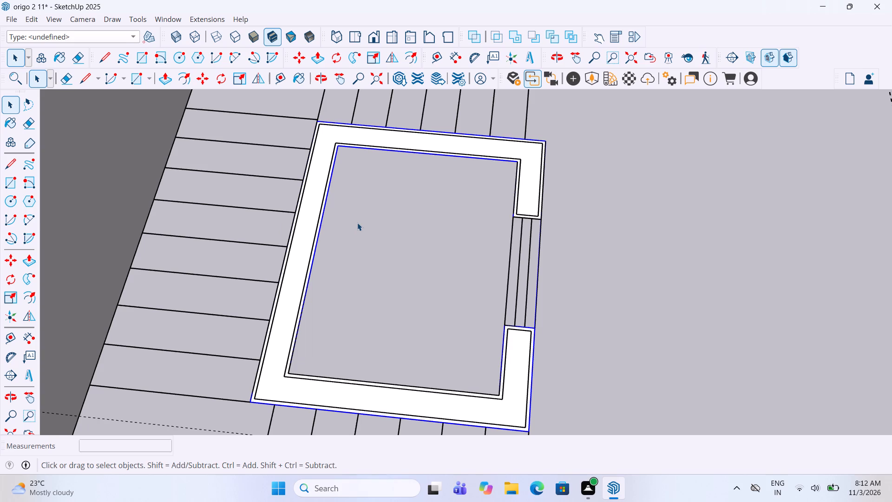
{"action": "scroll", "coordinate": [351, 226], "scroll_direction": "down", "scroll_amount": 5}
{"action": "key", "text": "space"}
{"action": "left_click", "coordinate": [540, 243]}
Draw a rectangle about 9' 10 15/16" by 9" over the stairwell wall adjoining the large room.
{"action": "scroll", "coordinate": [511, 256], "scroll_direction": "down", "scroll_amount": 2}
{"action": "middle_click_drag", "start_coordinate": [505, 254], "coordinate": [463, 251]}
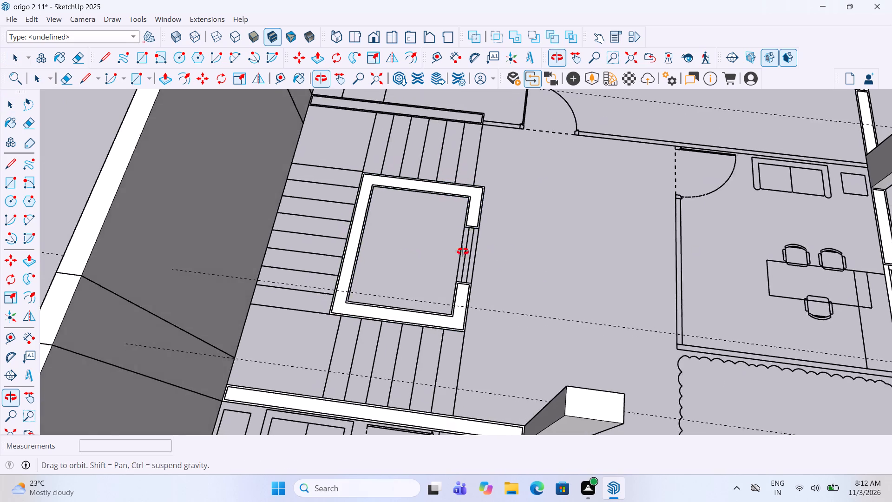
{"action": "middle_click_drag", "start_coordinate": [463, 251], "coordinate": [432, 251]}
{"action": "scroll", "coordinate": [395, 234], "scroll_direction": "down", "scroll_amount": 5}
{"action": "middle_click_drag", "start_coordinate": [283, 260], "coordinate": [388, 260]}
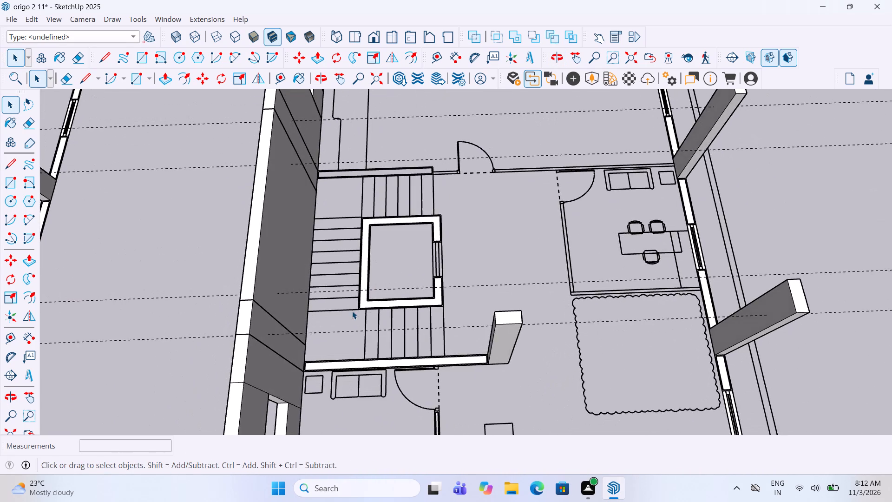
{"action": "scroll", "coordinate": [352, 315], "scroll_direction": "down", "scroll_amount": 4}
{"action": "scroll", "coordinate": [409, 133], "scroll_direction": "up", "scroll_amount": 13}
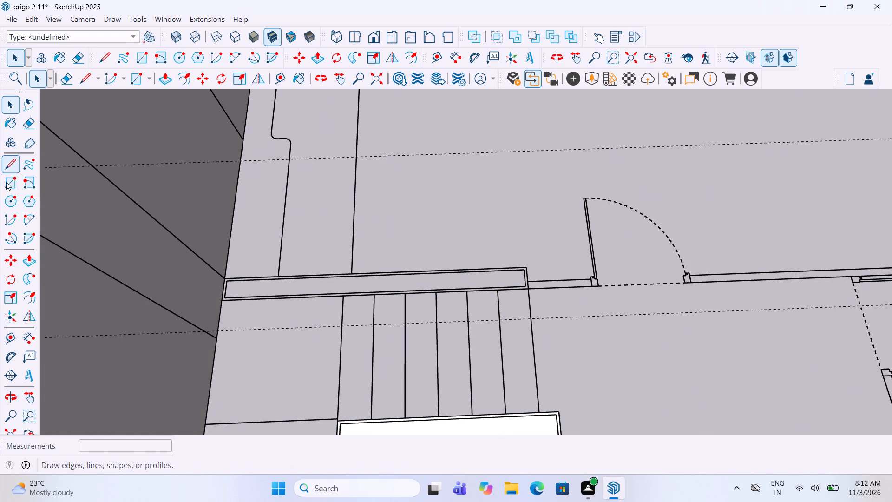
{"action": "left_click", "coordinate": [6, 183]}
{"action": "scroll", "coordinate": [464, 332], "scroll_direction": "up", "scroll_amount": 4}
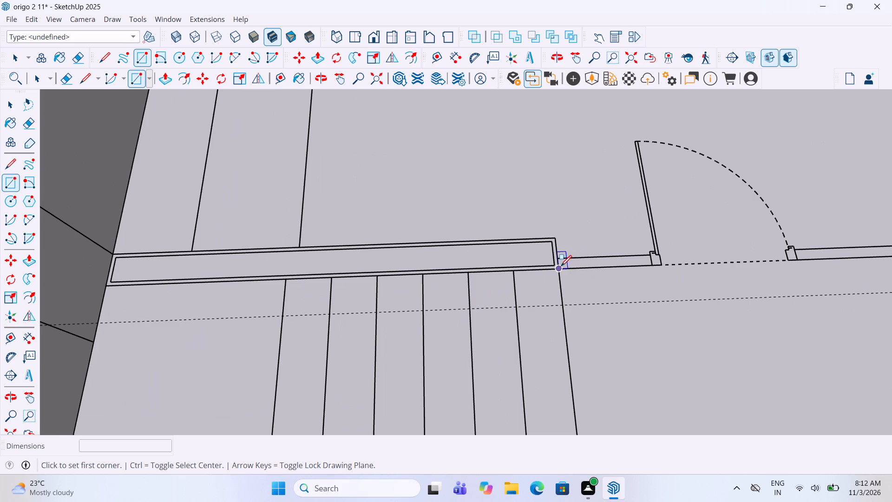
{"action": "left_click", "coordinate": [561, 267]}
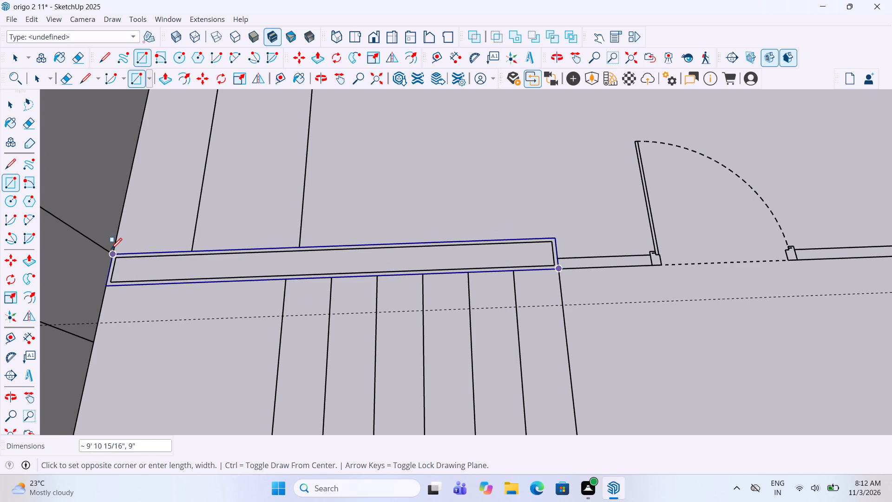
{"action": "left_click", "coordinate": [111, 250]}
Draw a rectangle about 1' 11 13/16" by 3" over the thin wall between the stairwell wall and the large room's door.
{"action": "scroll", "coordinate": [111, 250], "scroll_direction": "down", "scroll_amount": 8}
{"action": "scroll", "coordinate": [413, 273], "scroll_direction": "up", "scroll_amount": 5}
{"action": "scroll", "coordinate": [387, 241], "scroll_direction": "up", "scroll_amount": 3}
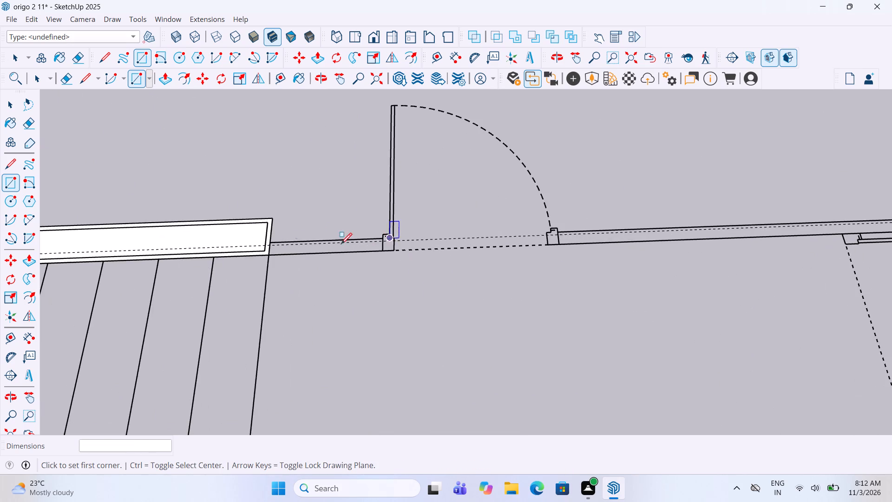
{"action": "scroll", "coordinate": [284, 247], "scroll_direction": "up", "scroll_amount": 3}
{"action": "left_click", "coordinate": [268, 257]}
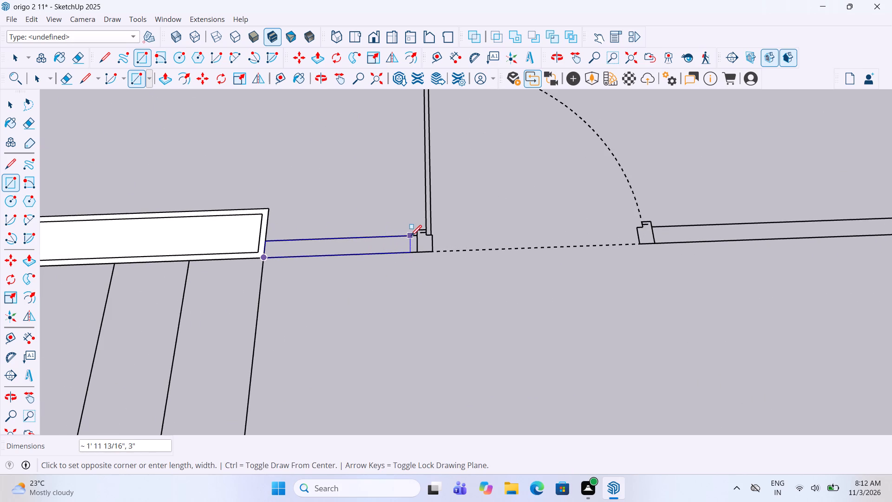
{"action": "left_click", "coordinate": [415, 237]}
Examine the remaining partition walls around the large room's door and the two small offices.
{"action": "scroll", "coordinate": [269, 243], "scroll_direction": "down", "scroll_amount": 8}
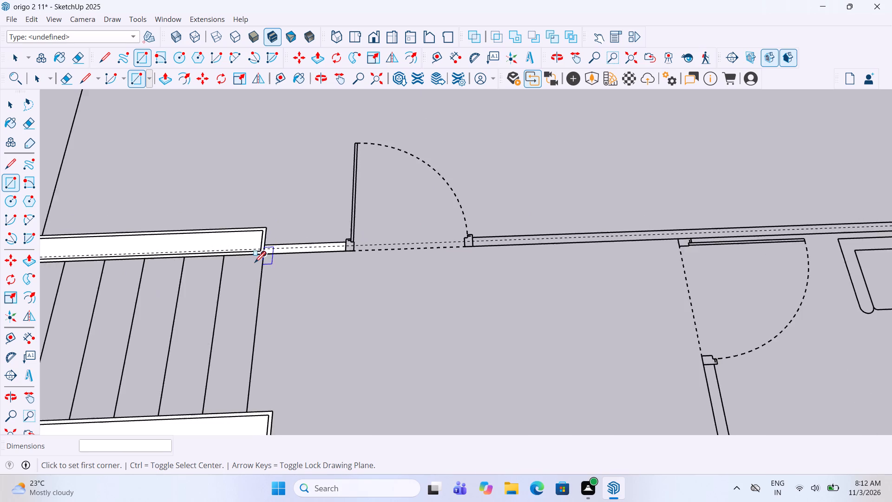
{"action": "scroll", "coordinate": [255, 264], "scroll_direction": "down", "scroll_amount": 6}
{"action": "scroll", "coordinate": [697, 249], "scroll_direction": "up", "scroll_amount": 7}
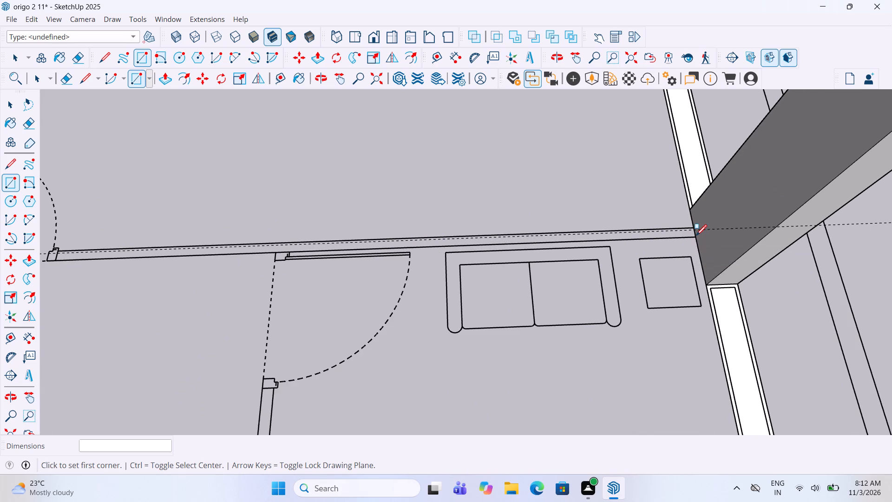
{"action": "scroll", "coordinate": [585, 245], "scroll_direction": "down", "scroll_amount": 10}
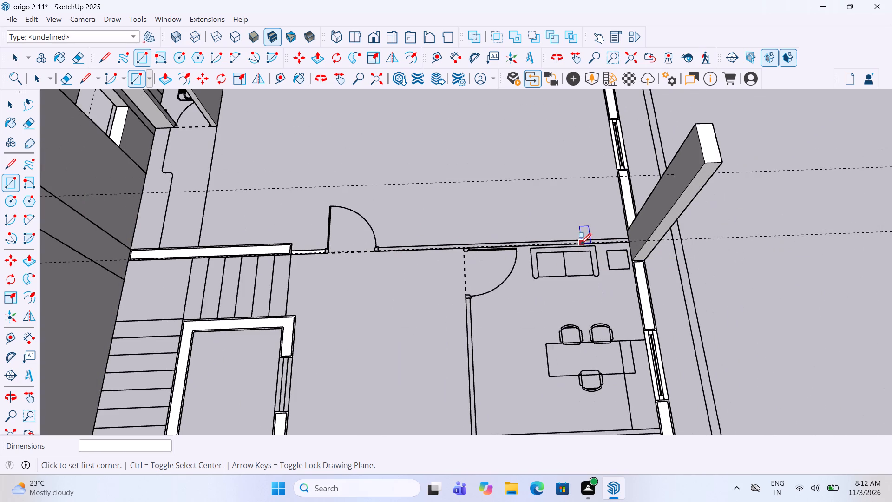
{"action": "key", "text": "space"}
{"action": "middle_click_drag", "start_coordinate": [552, 237], "coordinate": [541, 237]}
{"action": "scroll", "coordinate": [517, 207], "scroll_direction": "down", "scroll_amount": 5}
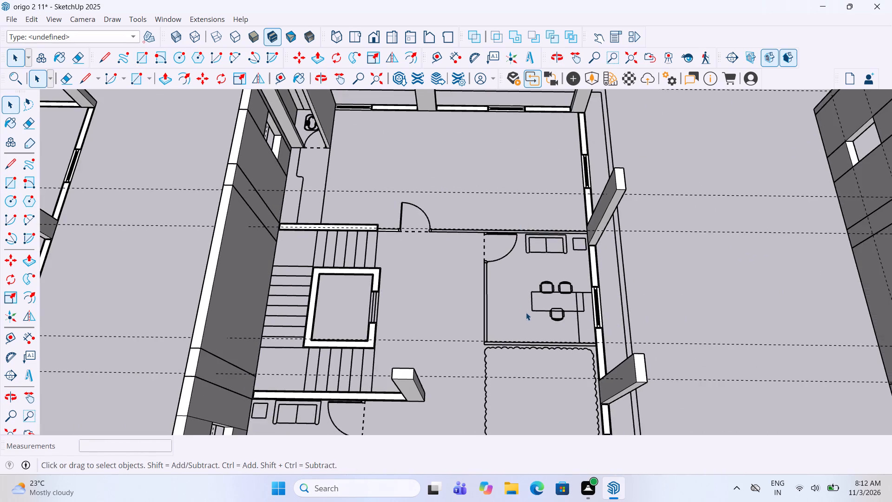
{"action": "scroll", "coordinate": [525, 317], "scroll_direction": "up", "scroll_amount": 4}
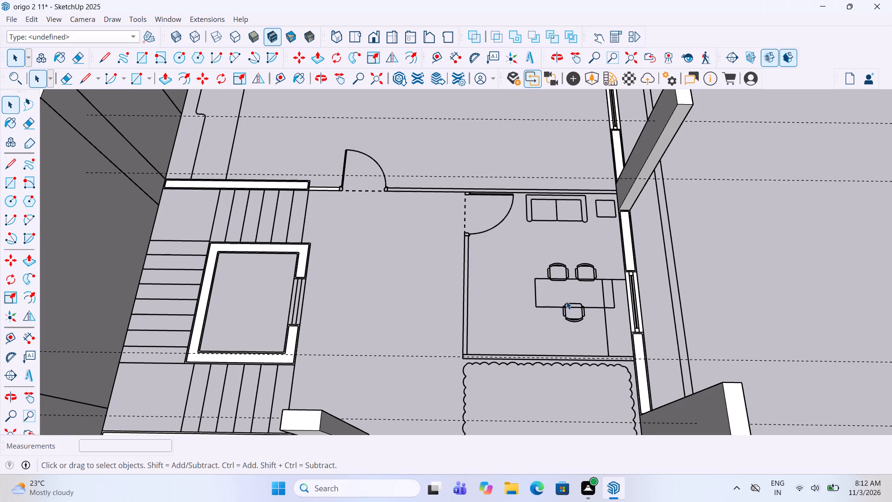
{"action": "scroll", "coordinate": [529, 255], "scroll_direction": "down", "scroll_amount": 6}
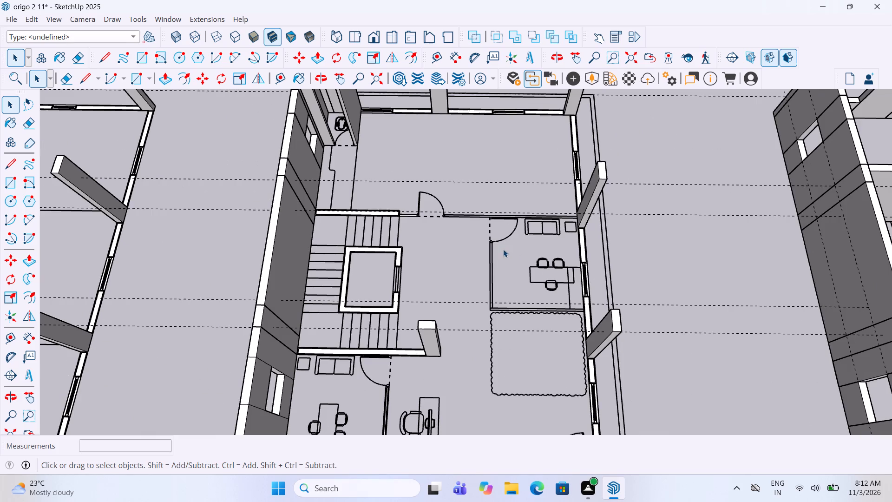
{"action": "scroll", "coordinate": [503, 249], "scroll_direction": "down", "scroll_amount": 4}
{"action": "scroll", "coordinate": [405, 388], "scroll_direction": "up", "scroll_amount": 13}
{"action": "scroll", "coordinate": [433, 370], "scroll_direction": "down", "scroll_amount": 1}
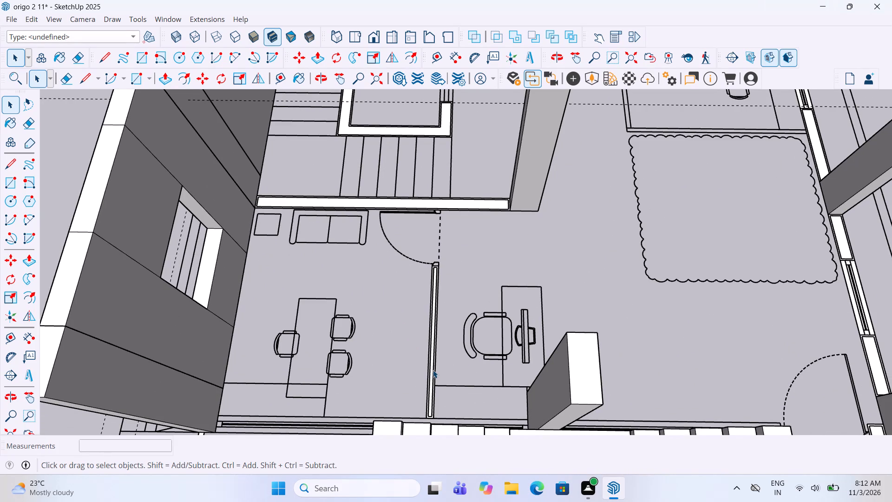
{"action": "scroll", "coordinate": [433, 370], "scroll_direction": "down", "scroll_amount": 5}
{"action": "middle_click_drag", "start_coordinate": [443, 370], "coordinate": [449, 304]}
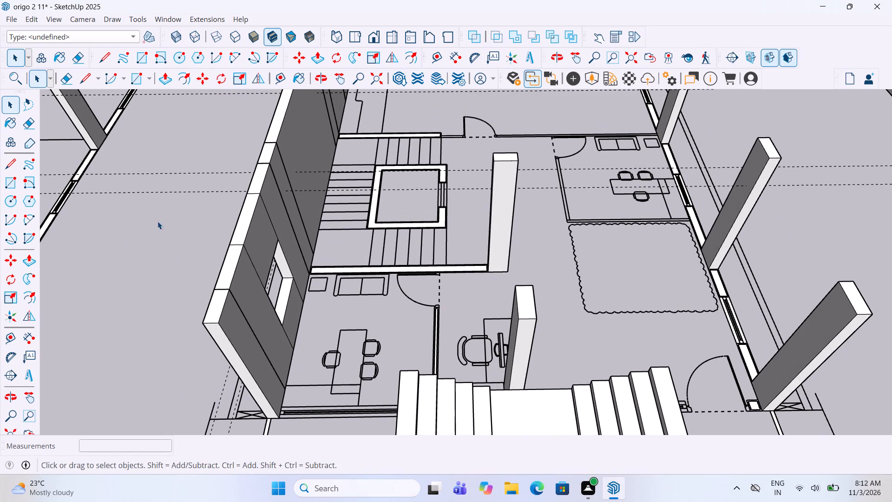
Draw a rectangle about 14' 4 5/8" long over the stair-side exterior wall, from the building corner to the column by the desk.
{"action": "left_click", "coordinate": [7, 186]}
{"action": "scroll", "coordinate": [267, 443], "scroll_direction": "up", "scroll_amount": 4}
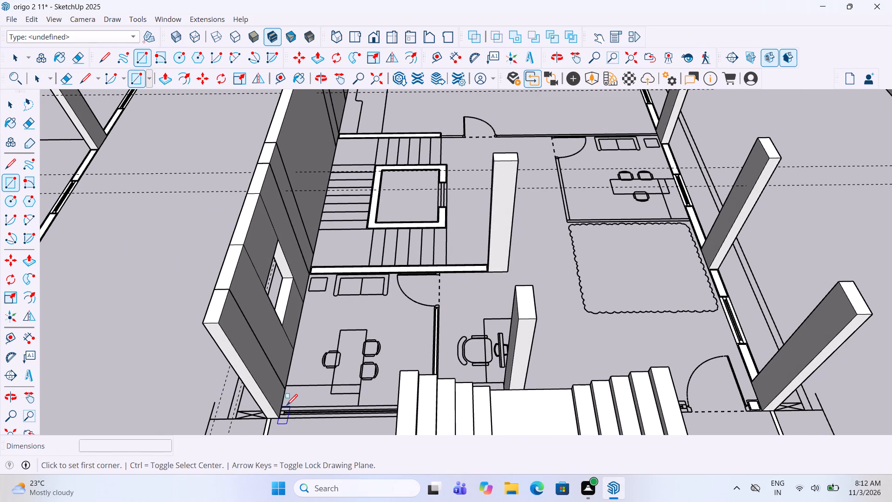
{"action": "left_click", "coordinate": [278, 419]}
{"action": "middle_click_drag", "start_coordinate": [317, 348], "coordinate": [529, 416]}
{"action": "scroll", "coordinate": [622, 314], "scroll_direction": "up", "scroll_amount": 8}
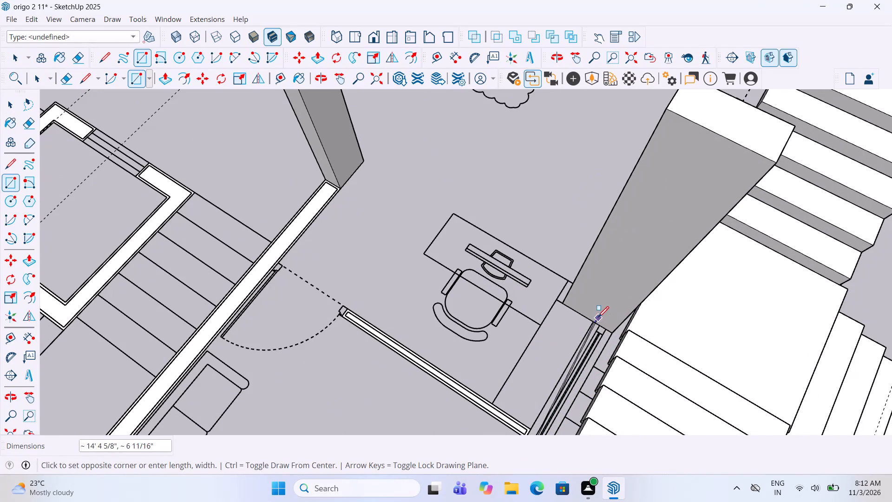
{"action": "left_click", "coordinate": [595, 318]}
{"action": "key", "text": "space"}
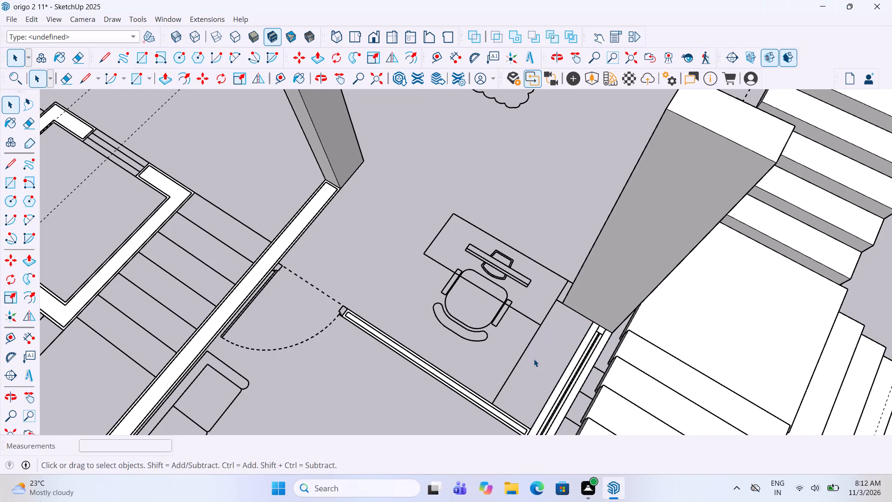
Group the wall face and the window face separately between the toilet and the middle column of the large room's end wall.
{"action": "middle_click_drag", "start_coordinate": [532, 358], "coordinate": [454, 339]}
{"action": "middle_click", "coordinate": [401, 338]}
{"action": "scroll", "coordinate": [337, 342], "scroll_direction": "down", "scroll_amount": 8}
{"action": "middle_click_drag", "start_coordinate": [358, 361], "coordinate": [338, 347]}
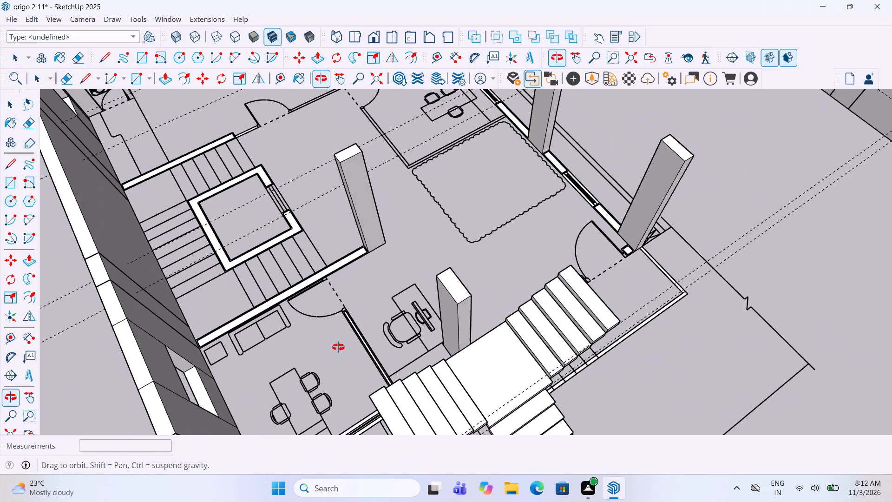
{"action": "middle_click_drag", "start_coordinate": [338, 347], "coordinate": [326, 340]}
{"action": "scroll", "coordinate": [320, 346], "scroll_direction": "down", "scroll_amount": 10}
{"action": "middle_click_drag", "start_coordinate": [198, 287], "coordinate": [426, 281]}
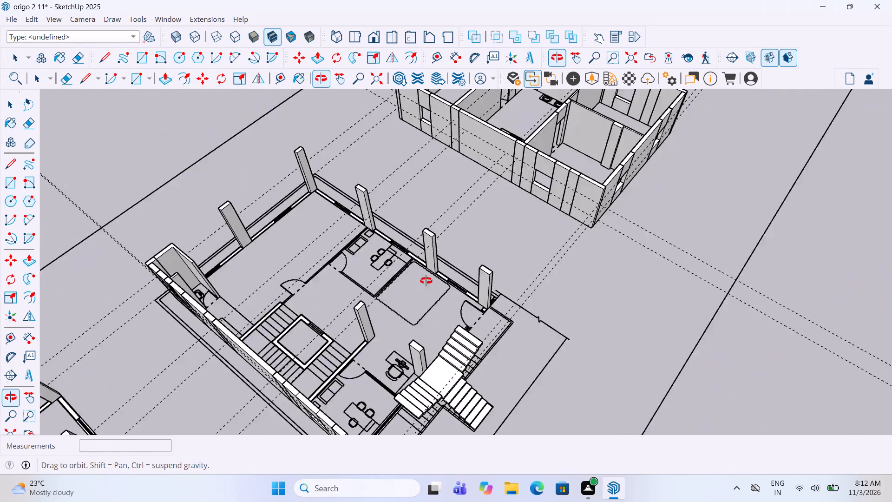
{"action": "middle_click_drag", "start_coordinate": [426, 281], "coordinate": [685, 242]}
{"action": "scroll", "coordinate": [673, 224], "scroll_direction": "down", "scroll_amount": 4}
{"action": "middle_click_drag", "start_coordinate": [692, 287], "coordinate": [724, 281]}
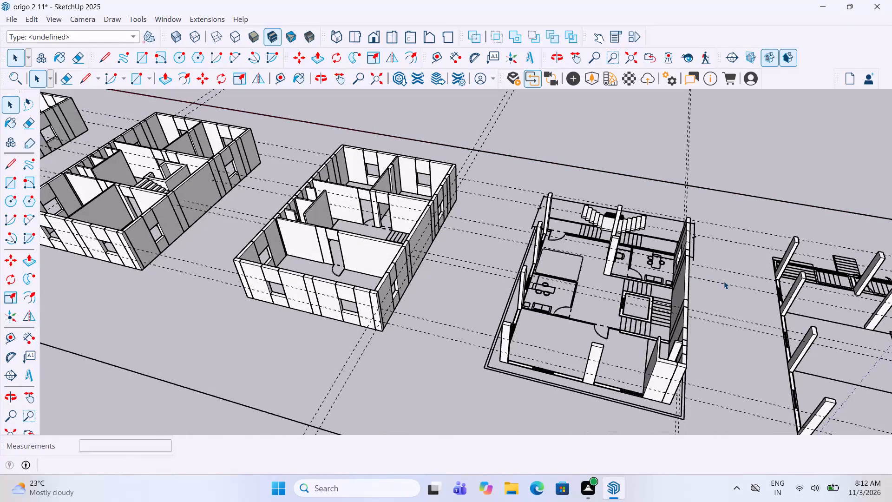
{"action": "scroll", "coordinate": [626, 375], "scroll_direction": "up", "scroll_amount": 14}
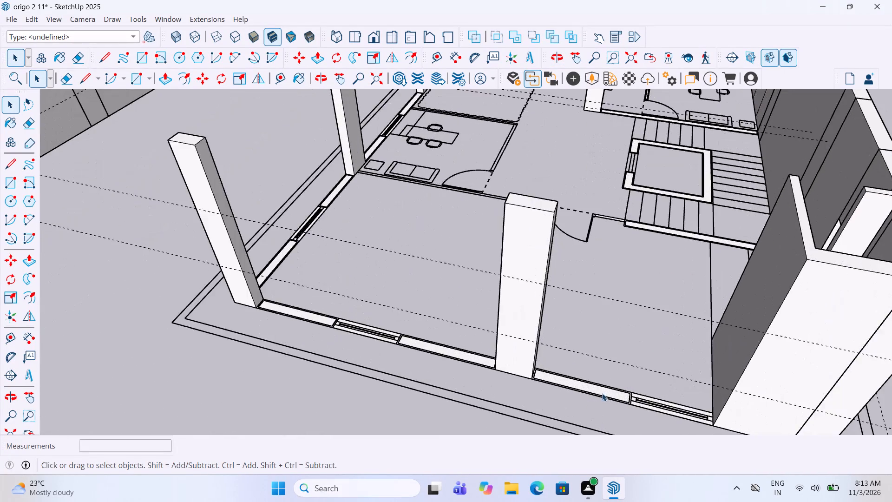
{"action": "scroll", "coordinate": [602, 393], "scroll_direction": "up", "scroll_amount": 4}
{"action": "left_click", "coordinate": [601, 391]}
{"action": "right_click", "coordinate": [600, 391]}
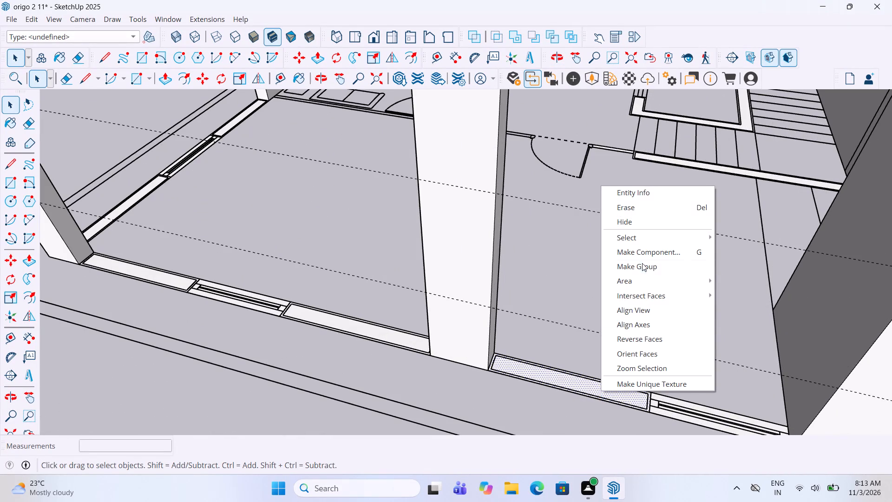
{"action": "left_click", "coordinate": [643, 265]}
{"action": "left_click", "coordinate": [671, 412]}
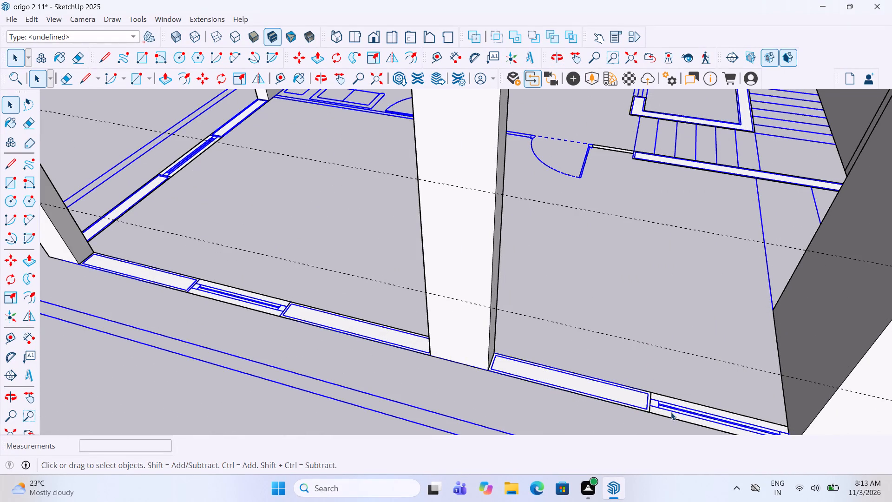
{"action": "left_click", "coordinate": [672, 415]}
{"action": "right_click", "coordinate": [672, 415]}
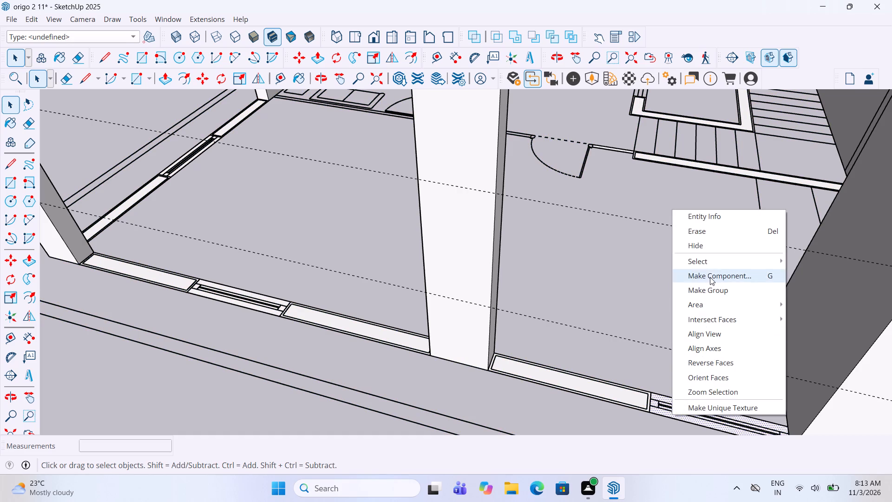
{"action": "left_click", "coordinate": [708, 290]}
Make separate groups of the two wall faces and the window face between the end wall's middle and corner columns.
{"action": "left_click", "coordinate": [401, 333]}
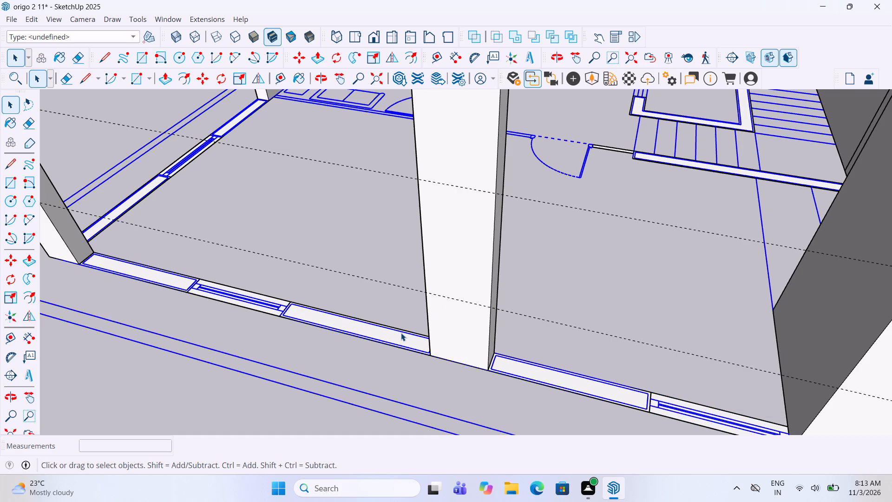
{"action": "left_click", "coordinate": [401, 341]}
{"action": "right_click", "coordinate": [401, 341]}
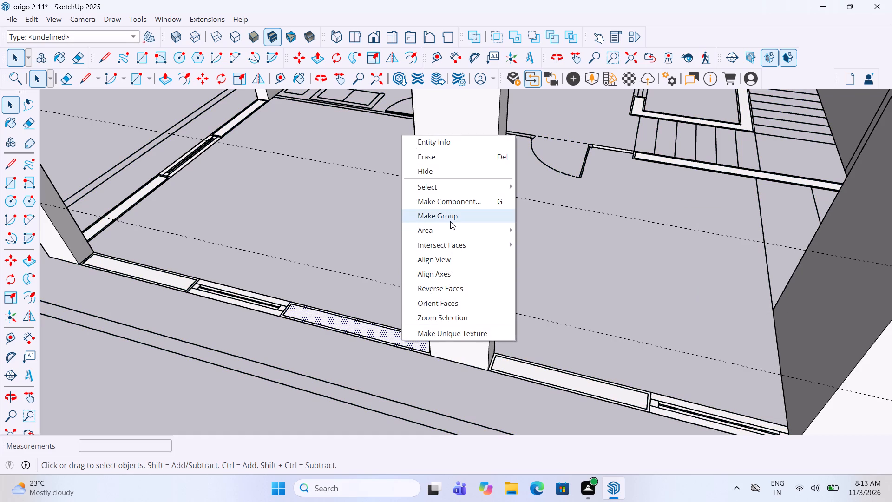
{"action": "left_click", "coordinate": [450, 221]}
{"action": "scroll", "coordinate": [248, 305], "scroll_direction": "up", "scroll_amount": 7}
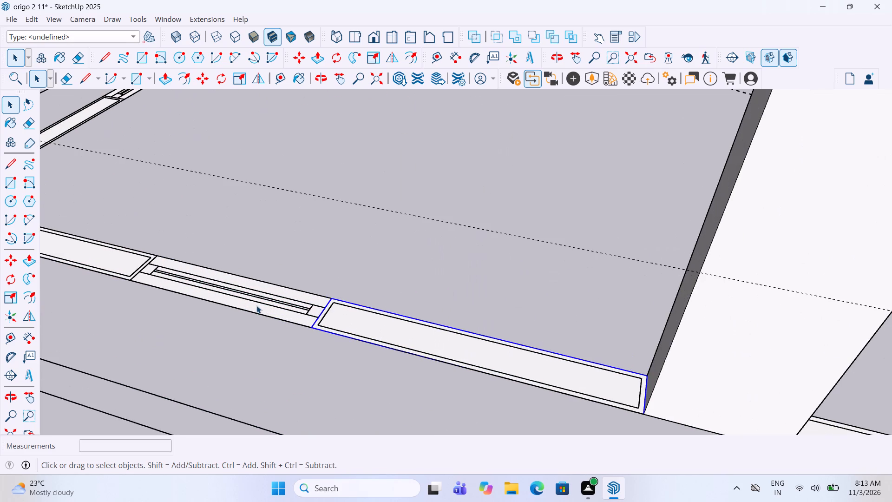
{"action": "left_click", "coordinate": [256, 305]}
{"action": "right_click", "coordinate": [256, 305]}
{"action": "left_click", "coordinate": [331, 182]}
{"action": "scroll", "coordinate": [333, 263], "scroll_direction": "down", "scroll_amount": 3}
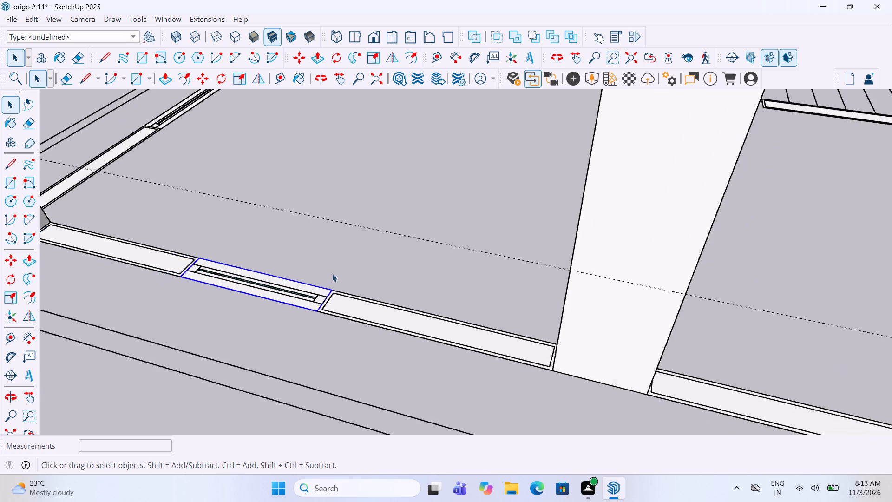
{"action": "scroll", "coordinate": [332, 274], "scroll_direction": "down", "scroll_amount": 1}
{"action": "middle_click_drag", "start_coordinate": [324, 277], "coordinate": [450, 294]}
{"action": "left_click", "coordinate": [208, 397]}
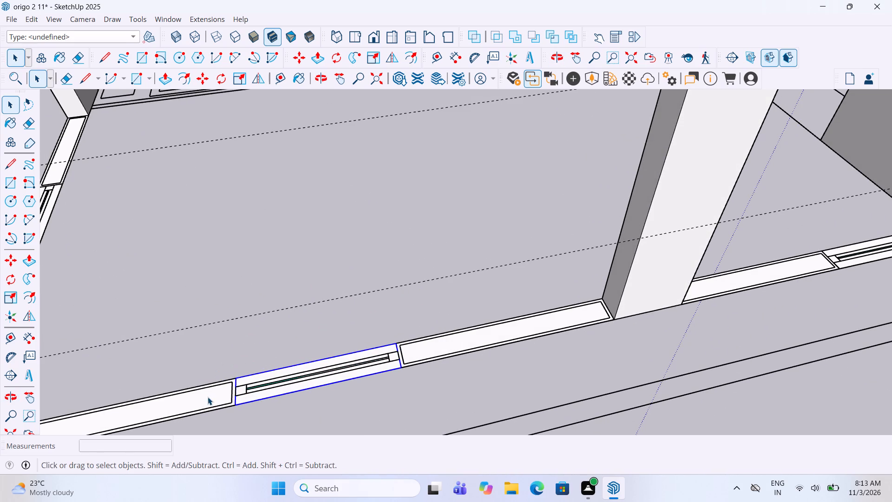
{"action": "right_click", "coordinate": [208, 397]}
{"action": "left_click", "coordinate": [272, 277]}
Raise the grouped wall segment on the toilet side of the end wall's middle column by 11' with Push/Pull.
{"action": "scroll", "coordinate": [265, 297], "scroll_direction": "down", "scroll_amount": 4}
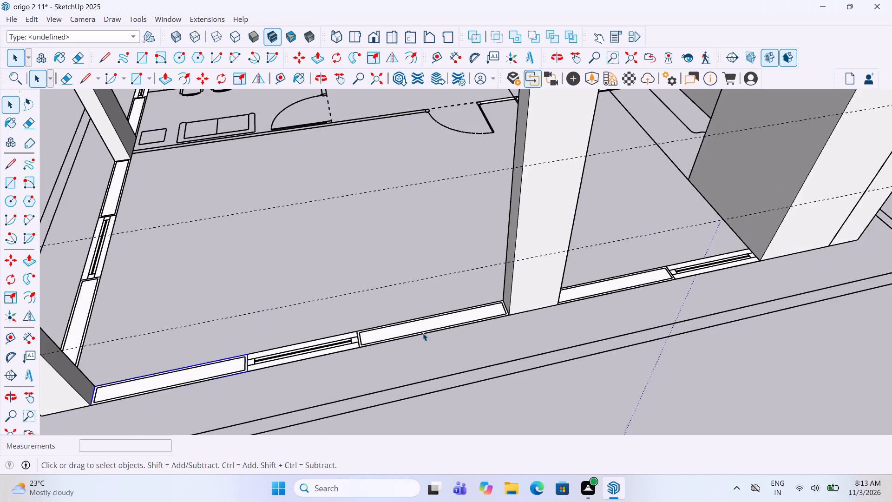
{"action": "middle_click_drag", "start_coordinate": [422, 333], "coordinate": [386, 343]}
{"action": "scroll", "coordinate": [565, 321], "scroll_direction": "up", "scroll_amount": 3}
{"action": "double_click", "coordinate": [584, 311]}
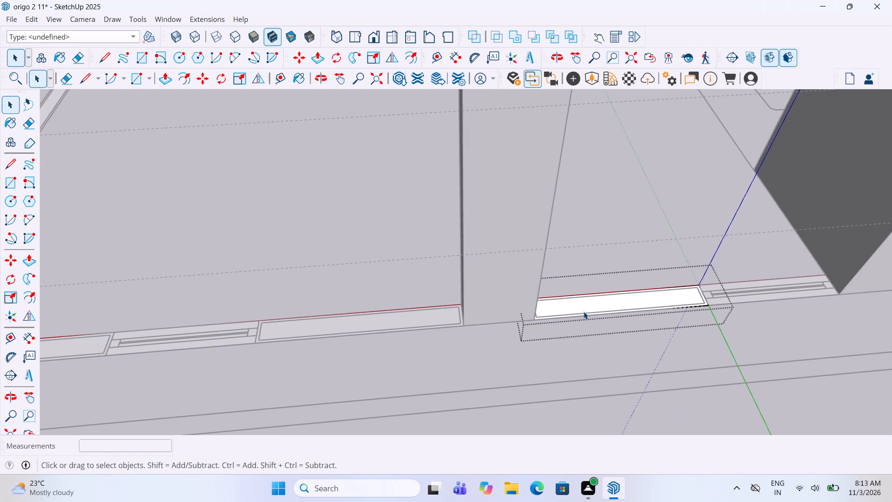
{"action": "key", "text": "p"}
{"action": "left_click", "coordinate": [584, 303]}
{"action": "scroll", "coordinate": [586, 302], "scroll_direction": "down", "scroll_amount": 10}
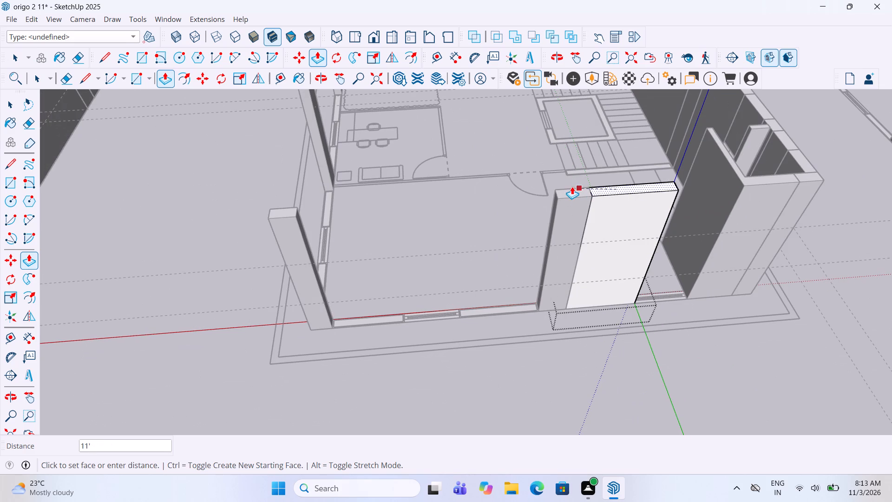
{"action": "left_click", "coordinate": [569, 190]}
{"action": "key", "text": "space"}
{"action": "left_click", "coordinate": [514, 344]}
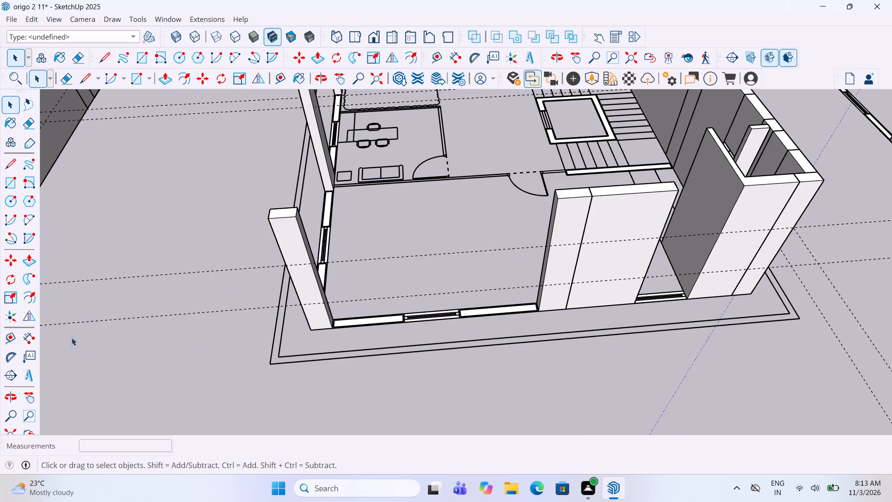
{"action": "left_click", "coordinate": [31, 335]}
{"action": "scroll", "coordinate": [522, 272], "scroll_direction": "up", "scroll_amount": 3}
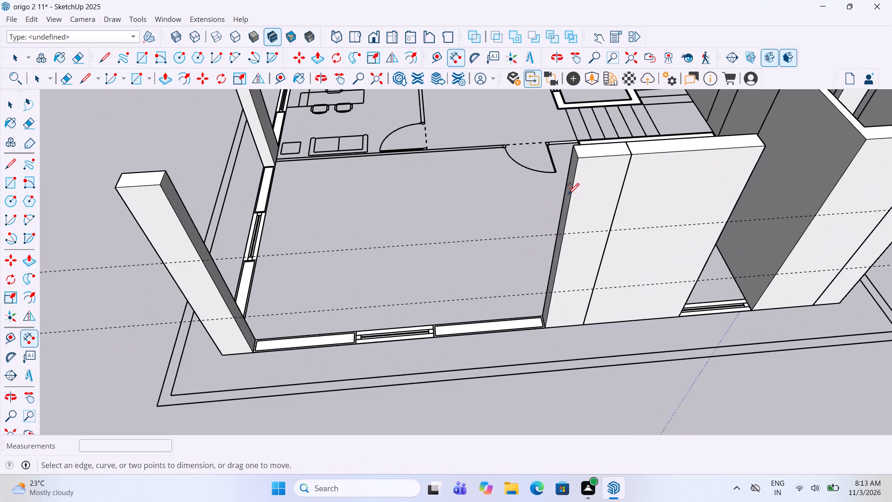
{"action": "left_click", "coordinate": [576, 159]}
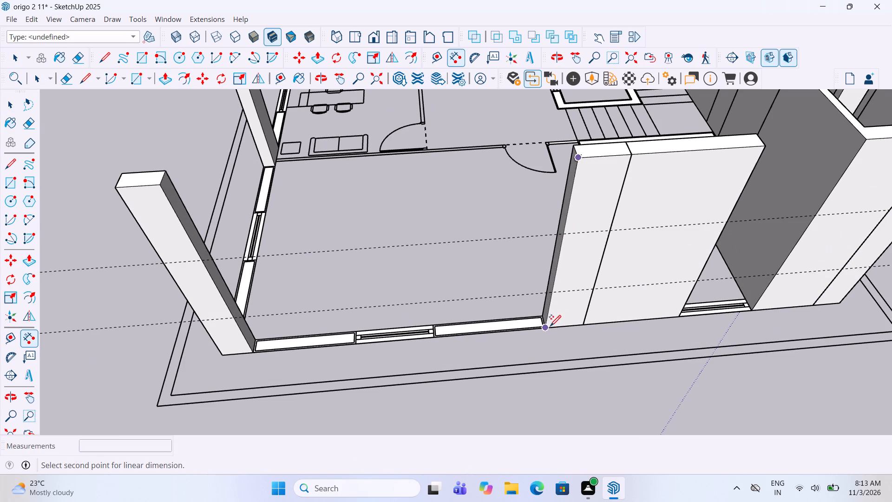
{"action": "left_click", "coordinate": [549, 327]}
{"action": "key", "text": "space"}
Raise the two grouped wall segments between the end wall's middle and corner columns by 11' with Push/Pull.
{"action": "scroll", "coordinate": [393, 304], "scroll_direction": "down", "scroll_amount": 3}
{"action": "scroll", "coordinate": [450, 313], "scroll_direction": "up", "scroll_amount": 1}
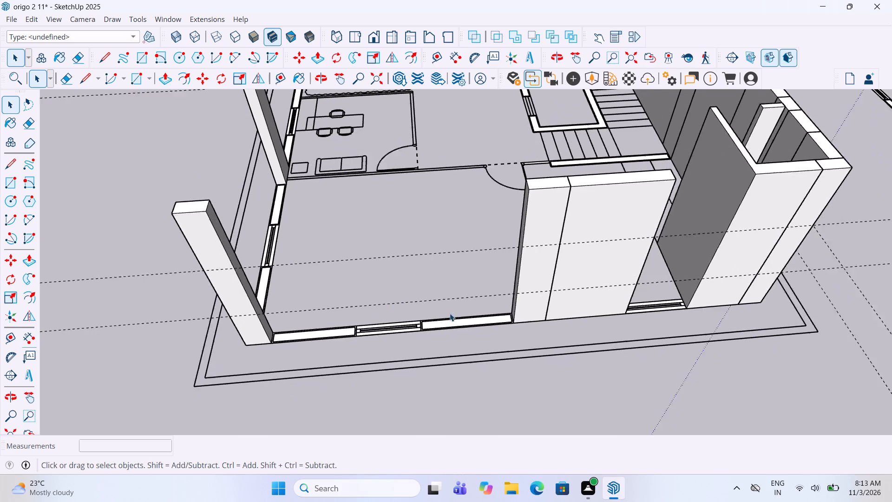
{"action": "scroll", "coordinate": [450, 313], "scroll_direction": "up", "scroll_amount": 2}
{"action": "double_click", "coordinate": [457, 324]}
{"action": "key", "text": "p"}
{"action": "left_click", "coordinate": [456, 323]}
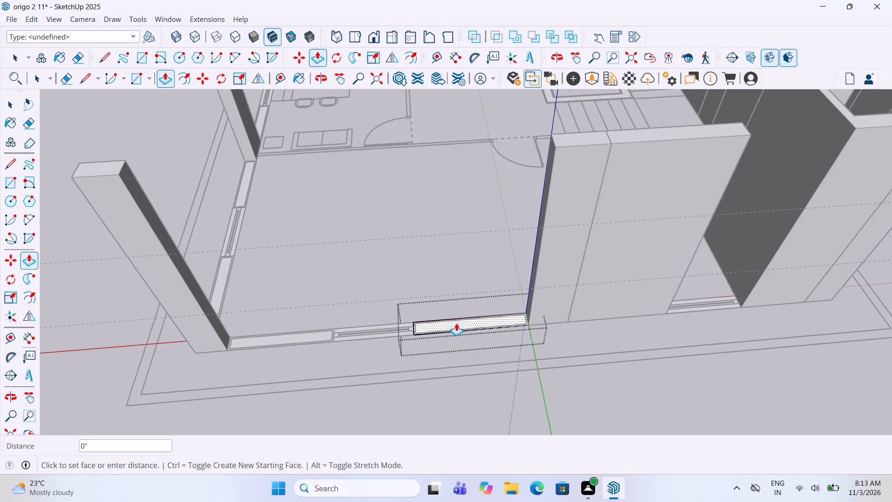
{"action": "left_click", "coordinate": [456, 323]}
{"action": "key", "text": "space"}
{"action": "left_click", "coordinate": [345, 301]}
{"action": "double_click", "coordinate": [300, 337]}
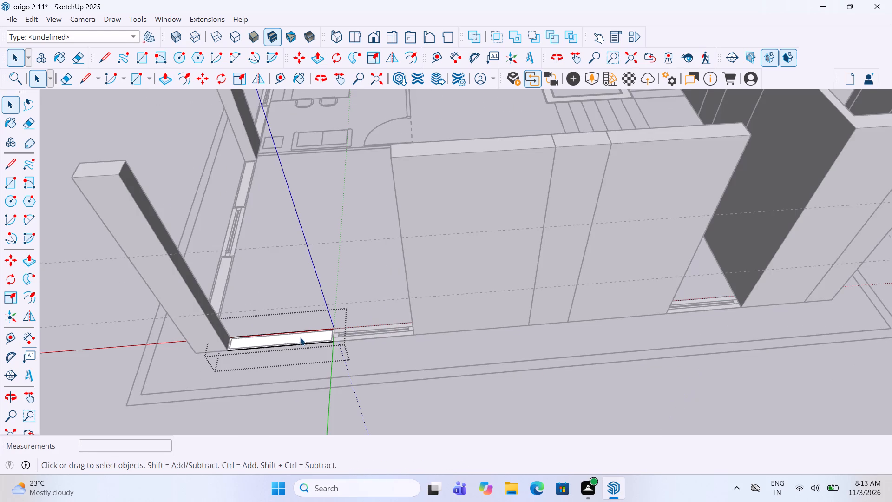
{"action": "key", "text": "p"}
{"action": "double_click", "coordinate": [298, 337]}
{"action": "key", "text": "space"}
{"action": "left_click", "coordinate": [315, 362]}
Raise both grouped window segments of the large room's end wall by 11' with Push/Pull, closing the gaps between the walls.
{"action": "scroll", "coordinate": [303, 337], "scroll_direction": "down", "scroll_amount": 3}
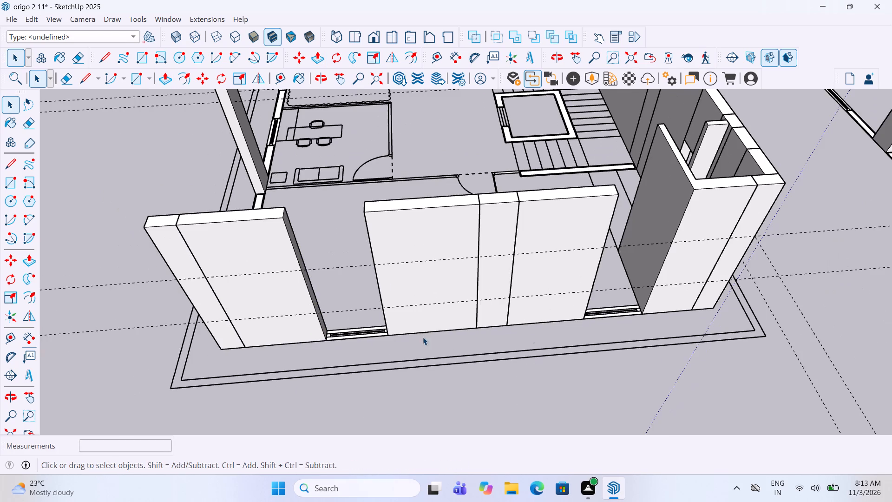
{"action": "middle_click_drag", "start_coordinate": [598, 302], "coordinate": [620, 307]}
{"action": "scroll", "coordinate": [625, 308], "scroll_direction": "up", "scroll_amount": 6}
{"action": "double_click", "coordinate": [612, 297]}
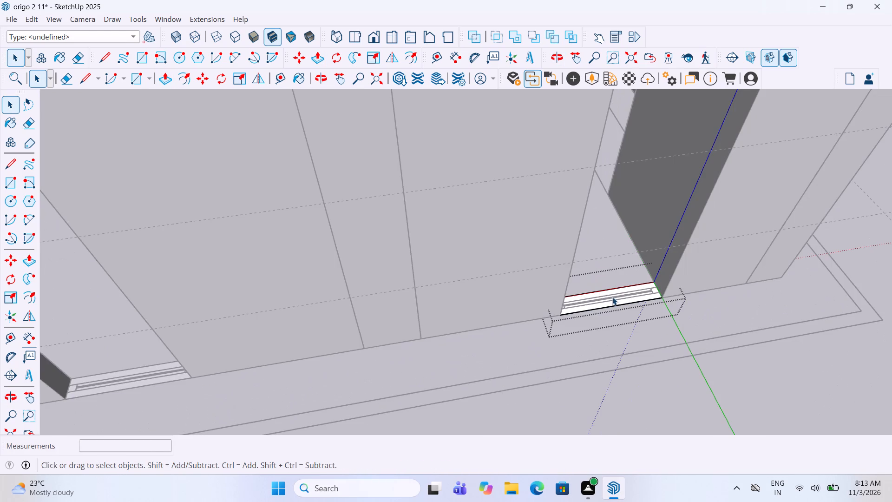
{"action": "key", "text": "p"}
{"action": "double_click", "coordinate": [612, 297]}
{"action": "key", "text": "space"}
{"action": "left_click", "coordinate": [573, 340]}
{"action": "scroll", "coordinate": [572, 325], "scroll_direction": "down", "scroll_amount": 4}
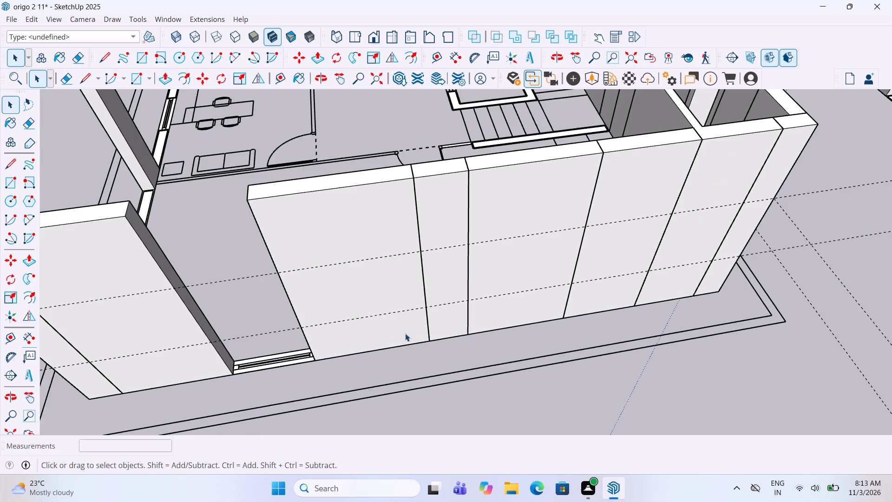
{"action": "scroll", "coordinate": [391, 338], "scroll_direction": "up", "scroll_amount": 2}
{"action": "triple_click", "coordinate": [253, 362]}
{"action": "key", "text": "p"}
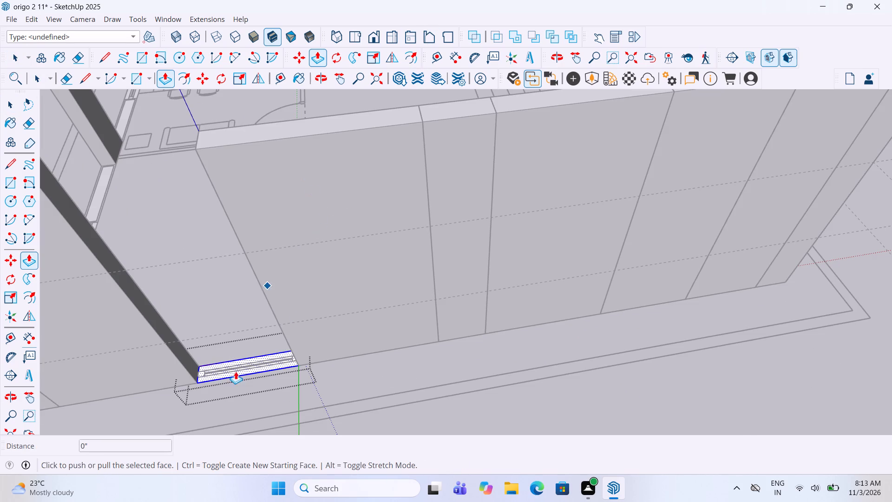
{"action": "left_click", "coordinate": [249, 362]}
{"action": "left_click", "coordinate": [328, 129]}
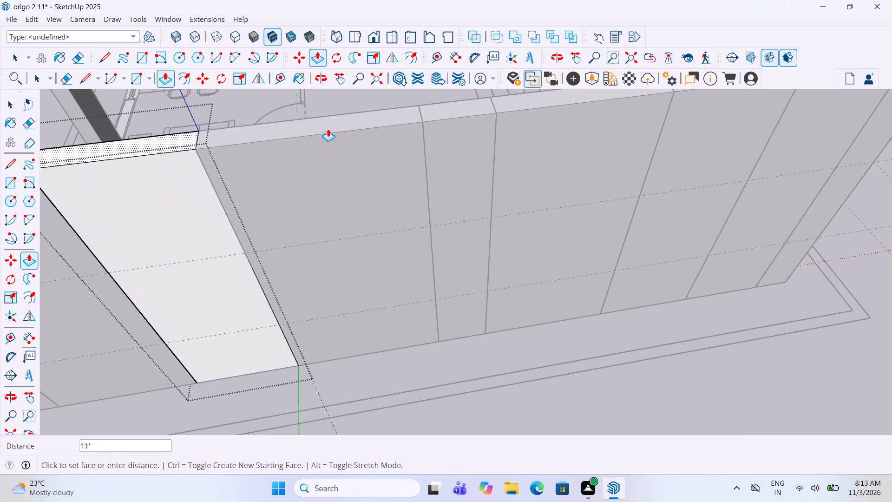
{"action": "key", "text": "space"}
{"action": "scroll", "coordinate": [307, 180], "scroll_direction": "down", "scroll_amount": 4}
{"action": "left_click", "coordinate": [516, 403]}
Cut a window opening about 3' 11 5/8" by 4' through the 9" toilet-side window segment of the end wall, between the horizontal guides.
{"action": "middle_click_drag", "start_coordinate": [523, 362], "coordinate": [442, 335]}
{"action": "scroll", "coordinate": [442, 335], "scroll_direction": "down", "scroll_amount": 3}
{"action": "middle_click_drag", "start_coordinate": [510, 292], "coordinate": [546, 218]}
{"action": "double_click", "coordinate": [554, 198]}
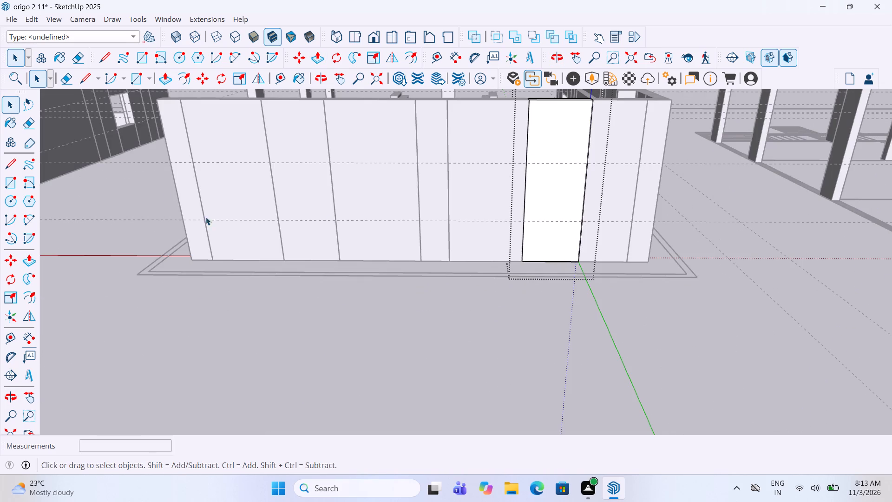
{"action": "left_click", "coordinate": [9, 186]}
{"action": "scroll", "coordinate": [568, 167], "scroll_direction": "up", "scroll_amount": 2}
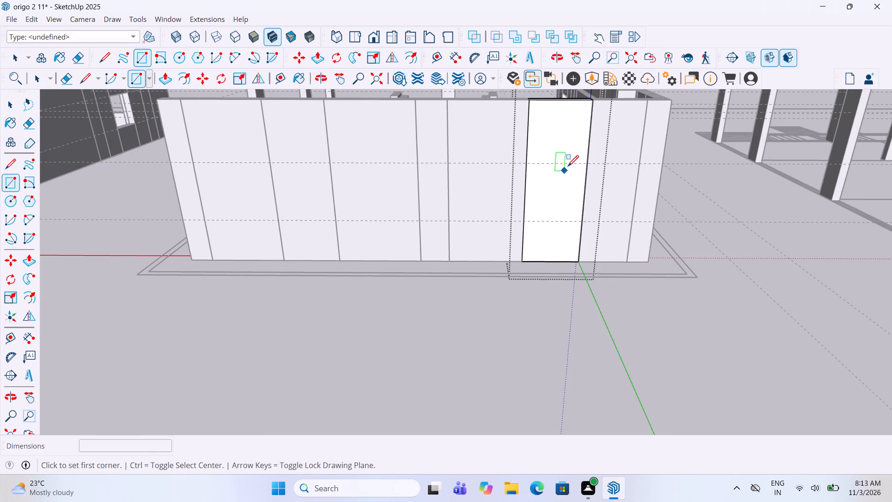
{"action": "scroll", "coordinate": [568, 167], "scroll_direction": "up", "scroll_amount": 2}
{"action": "left_click", "coordinate": [598, 160]}
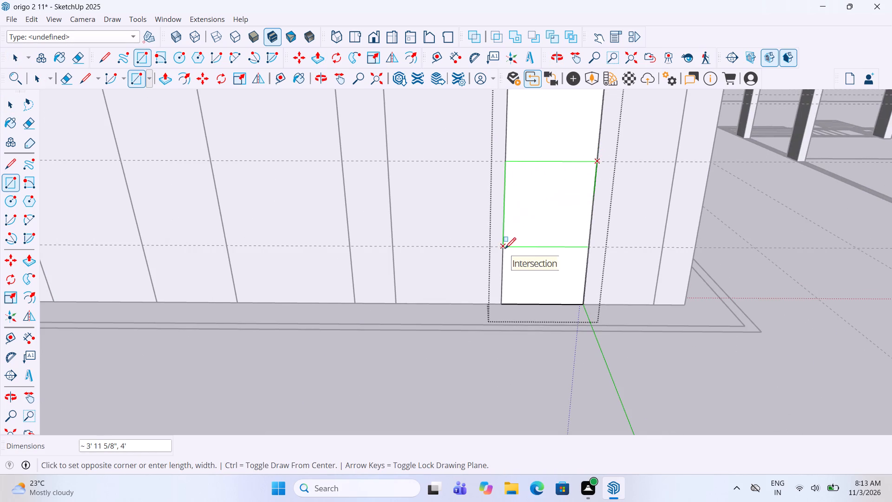
{"action": "left_click", "coordinate": [505, 250]}
{"action": "key", "text": "p"}
{"action": "left_click", "coordinate": [535, 238]}
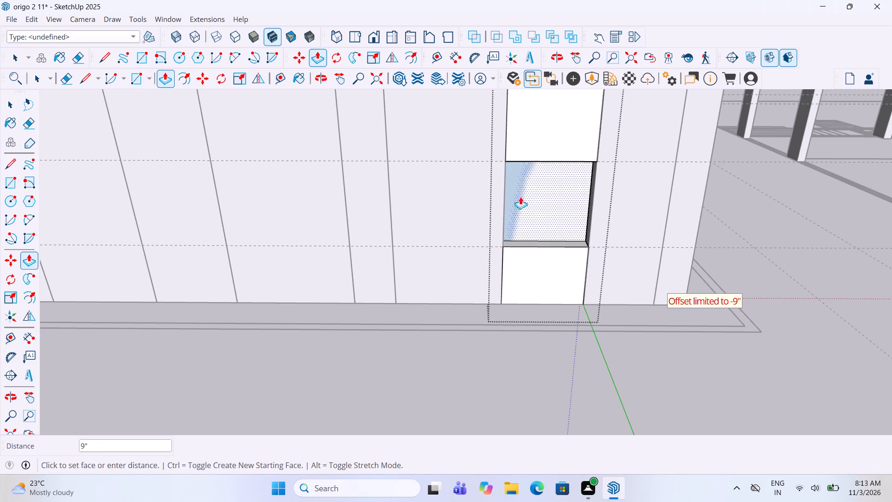
{"action": "left_click", "coordinate": [520, 190]}
{"action": "left_click", "coordinate": [520, 190]}
{"action": "key", "text": "Delete"}
{"action": "key", "text": "space"}
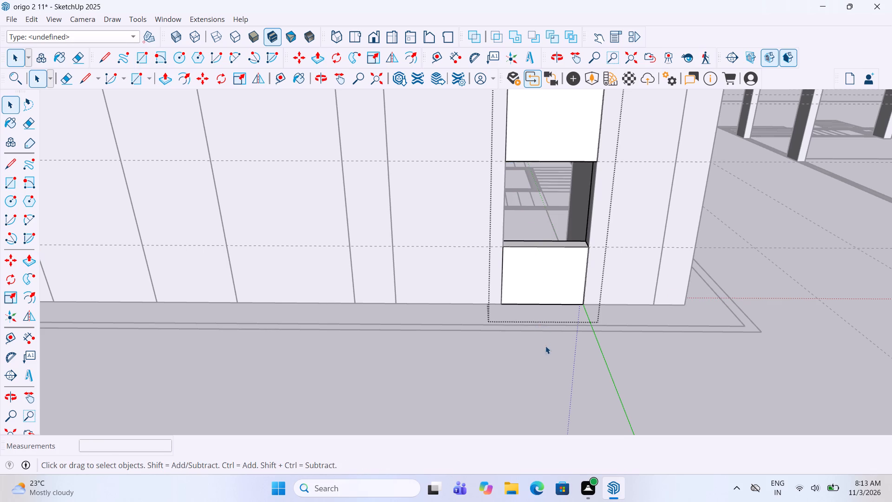
{"action": "left_click", "coordinate": [545, 346]}
Cut a matching window opening between the two horizontal guides through the end wall's other window segment, near the corner column.
{"action": "scroll", "coordinate": [583, 306], "scroll_direction": "down", "scroll_amount": 6}
{"action": "scroll", "coordinate": [389, 258], "scroll_direction": "up", "scroll_amount": 3}
{"action": "scroll", "coordinate": [341, 244], "scroll_direction": "up", "scroll_amount": 2}
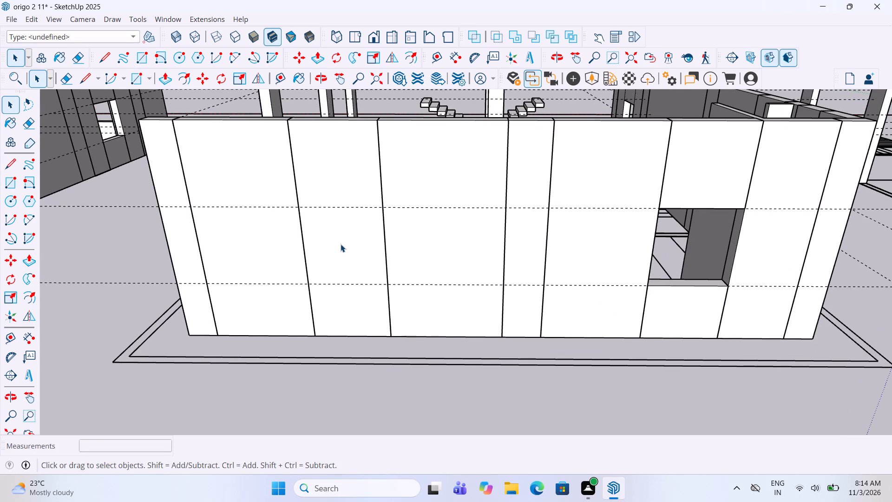
{"action": "double_click", "coordinate": [341, 244]}
{"action": "left_click", "coordinate": [16, 179]}
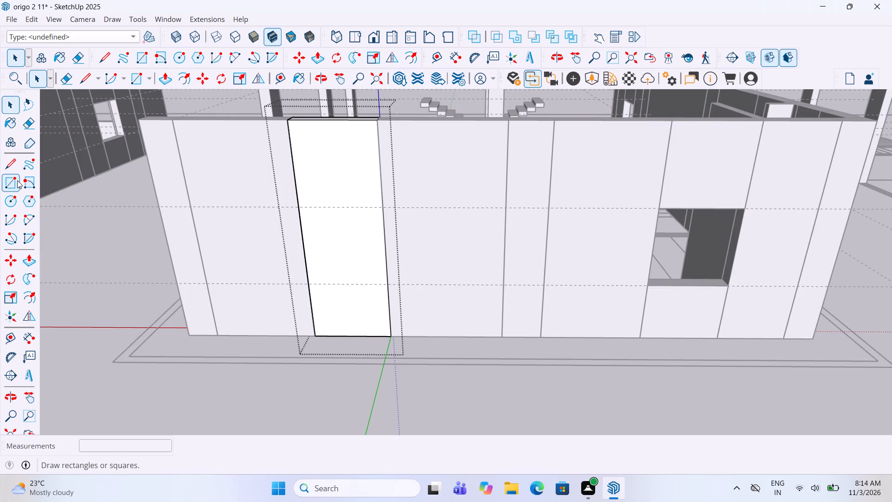
{"action": "left_click", "coordinate": [306, 284]}
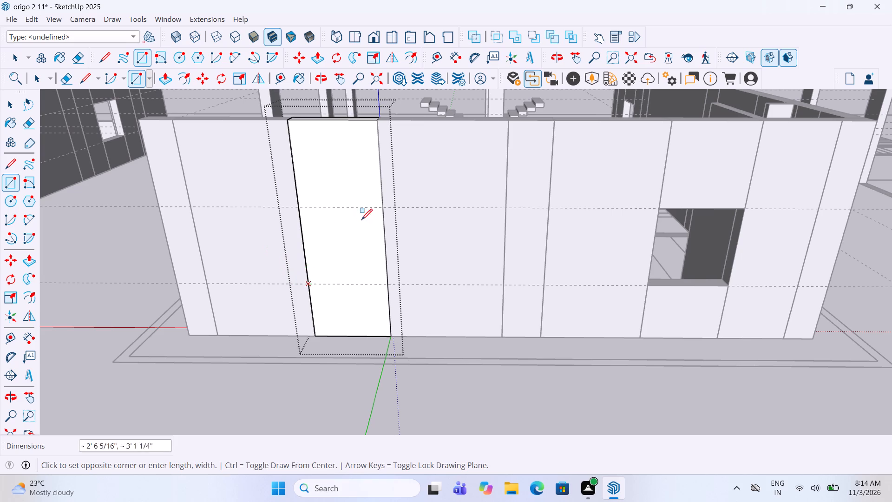
{"action": "left_click", "coordinate": [382, 209]}
{"action": "key", "text": "p"}
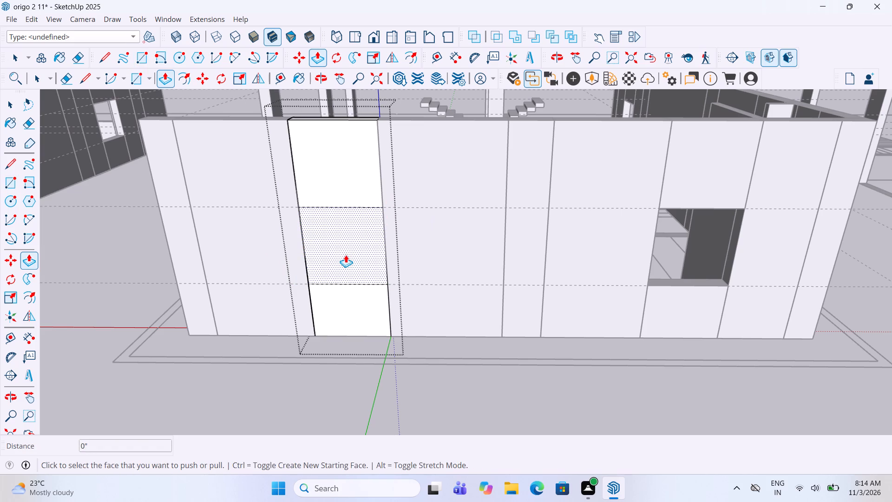
{"action": "left_click", "coordinate": [346, 255]}
{"action": "double_click", "coordinate": [337, 227]}
{"action": "key", "text": "Delete"}
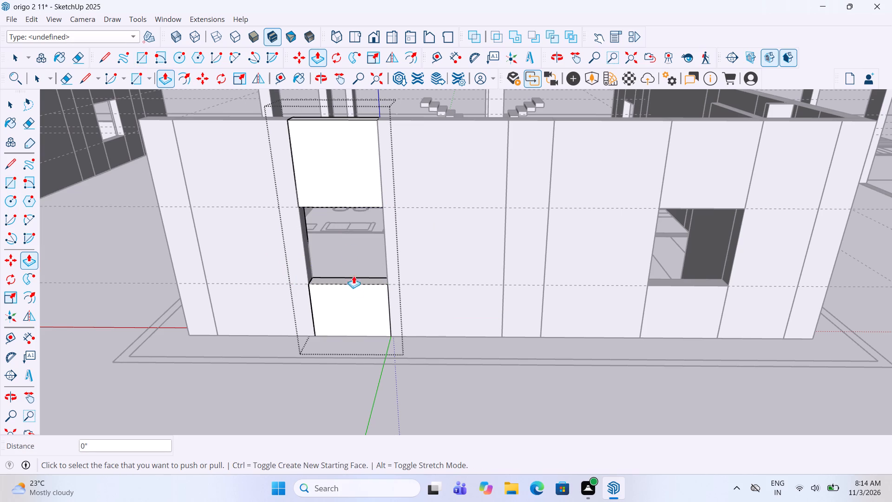
{"action": "key", "text": "space"}
{"action": "left_click", "coordinate": [392, 378]}
Make separate groups of the two wall faces and the window face between the large room's corner column and the next side-wall column.
{"action": "scroll", "coordinate": [396, 352], "scroll_direction": "down", "scroll_amount": 3}
{"action": "middle_click_drag", "start_coordinate": [289, 237], "coordinate": [640, 297]}
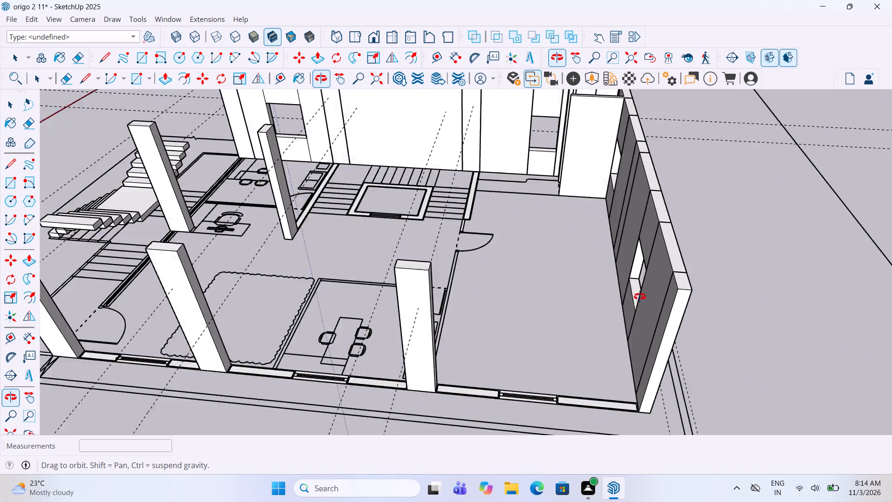
{"action": "middle_click_drag", "start_coordinate": [640, 297], "coordinate": [667, 297]}
{"action": "scroll", "coordinate": [598, 293], "scroll_direction": "down", "scroll_amount": 6}
{"action": "scroll", "coordinate": [611, 331], "scroll_direction": "up", "scroll_amount": 10}
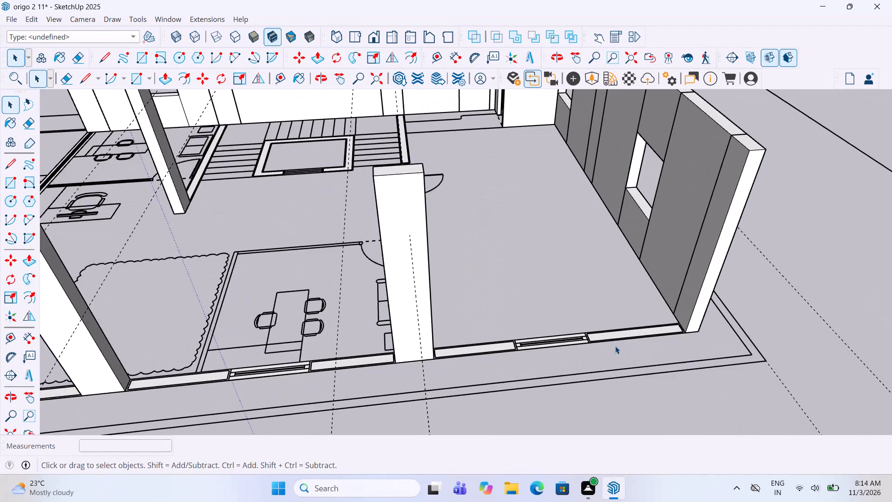
{"action": "scroll", "coordinate": [615, 346], "scroll_direction": "up", "scroll_amount": 4}
{"action": "left_click", "coordinate": [607, 330]}
{"action": "right_click", "coordinate": [607, 330]}
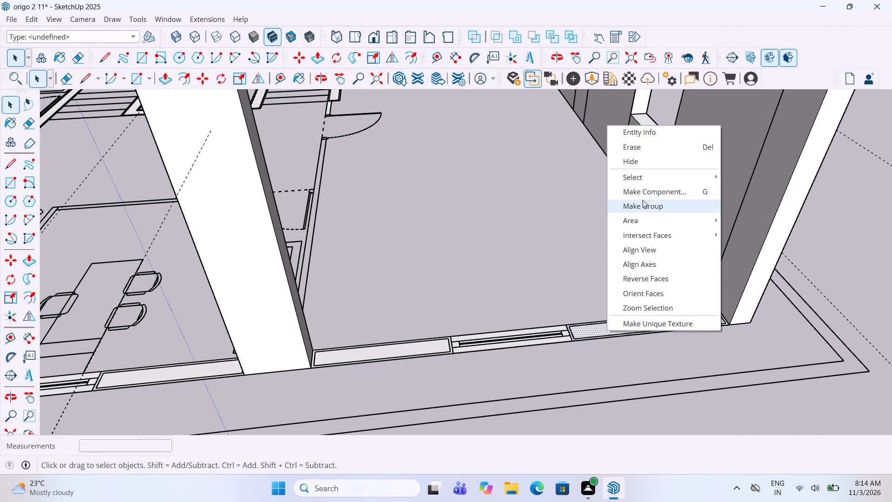
{"action": "left_click", "coordinate": [643, 199]}
{"action": "scroll", "coordinate": [502, 306], "scroll_direction": "up", "scroll_amount": 4}
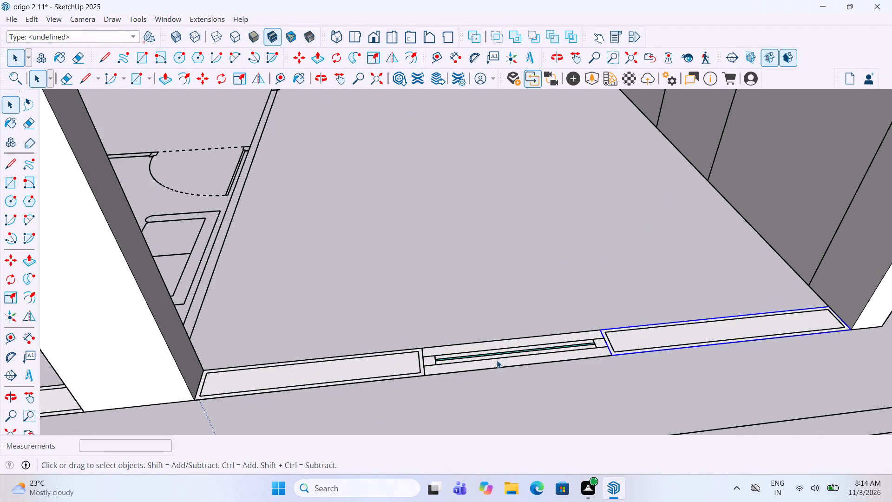
{"action": "left_click", "coordinate": [497, 360]}
{"action": "left_click", "coordinate": [500, 362]}
{"action": "right_click", "coordinate": [501, 361]}
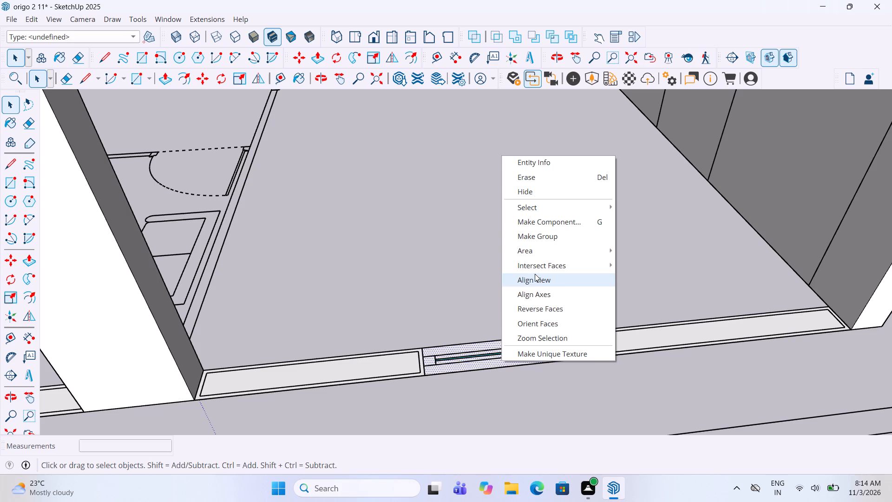
{"action": "left_click", "coordinate": [543, 236]}
{"action": "left_click", "coordinate": [400, 368]}
{"action": "right_click", "coordinate": [400, 368]}
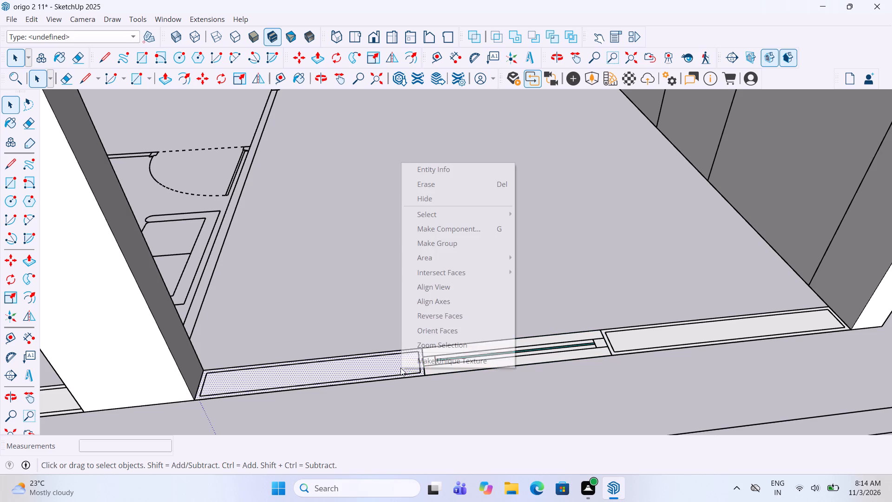
{"action": "double_click", "coordinate": [451, 250]}
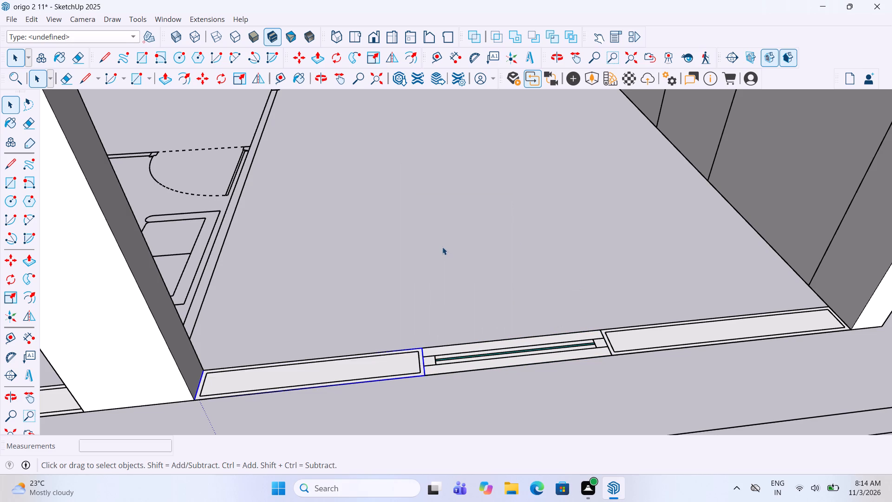
Group the side-wall face on the sofa side of the desk room, between its window and the column.
{"action": "scroll", "coordinate": [443, 233], "scroll_direction": "down", "scroll_amount": 11}
{"action": "scroll", "coordinate": [292, 285], "scroll_direction": "up", "scroll_amount": 10}
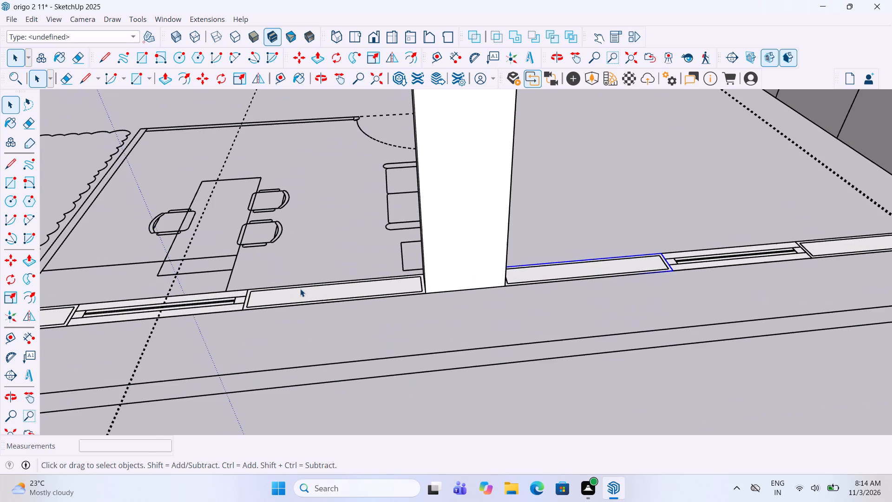
{"action": "left_click", "coordinate": [300, 289]}
{"action": "right_click", "coordinate": [302, 291]}
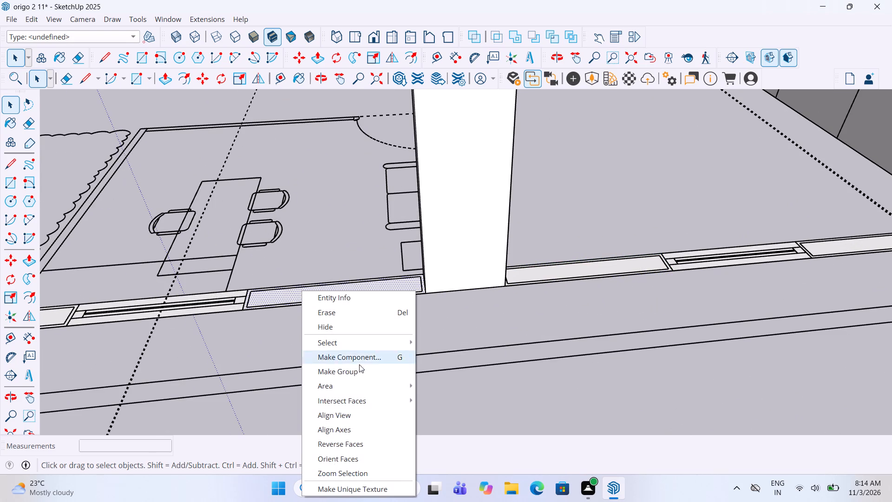
{"action": "left_click", "coordinate": [357, 375]}
Group the desk room's window face and the remaining wall face beside it separately, up to the next side-wall column.
{"action": "scroll", "coordinate": [456, 258], "scroll_direction": "down", "scroll_amount": 7}
{"action": "middle_click_drag", "start_coordinate": [461, 217], "coordinate": [439, 363]}
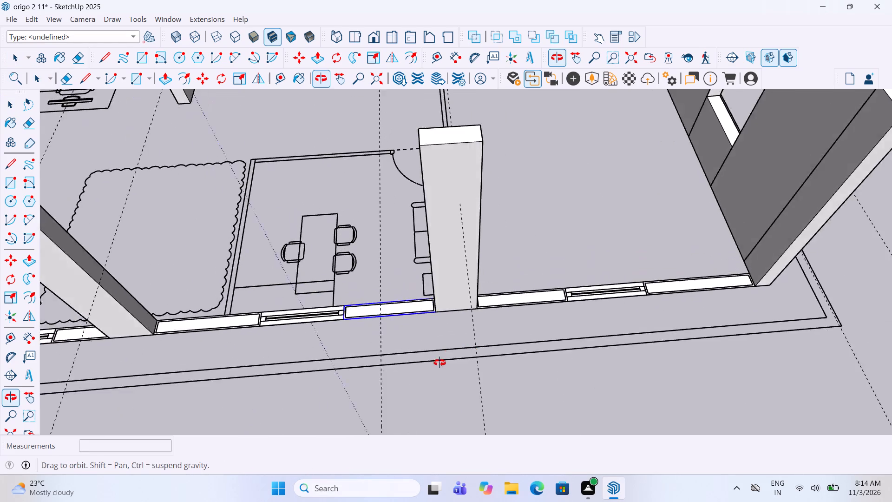
{"action": "middle_click_drag", "start_coordinate": [439, 363], "coordinate": [439, 363]}
{"action": "scroll", "coordinate": [473, 263], "scroll_direction": "down", "scroll_amount": 5}
{"action": "scroll", "coordinate": [317, 363], "scroll_direction": "up", "scroll_amount": 4}
{"action": "scroll", "coordinate": [322, 302], "scroll_direction": "up", "scroll_amount": 6}
{"action": "scroll", "coordinate": [419, 288], "scroll_direction": "up", "scroll_amount": 2}
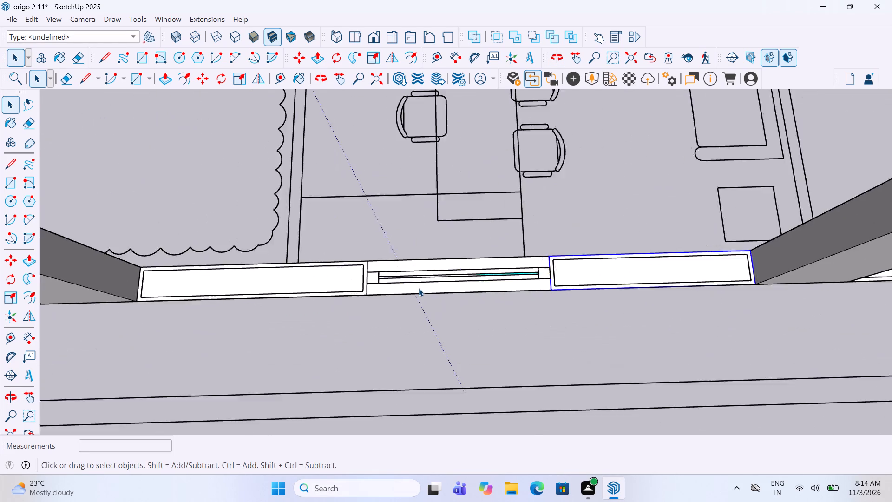
{"action": "scroll", "coordinate": [419, 288], "scroll_direction": "up", "scroll_amount": 4}
{"action": "left_click", "coordinate": [419, 288]}
{"action": "right_click", "coordinate": [419, 288]}
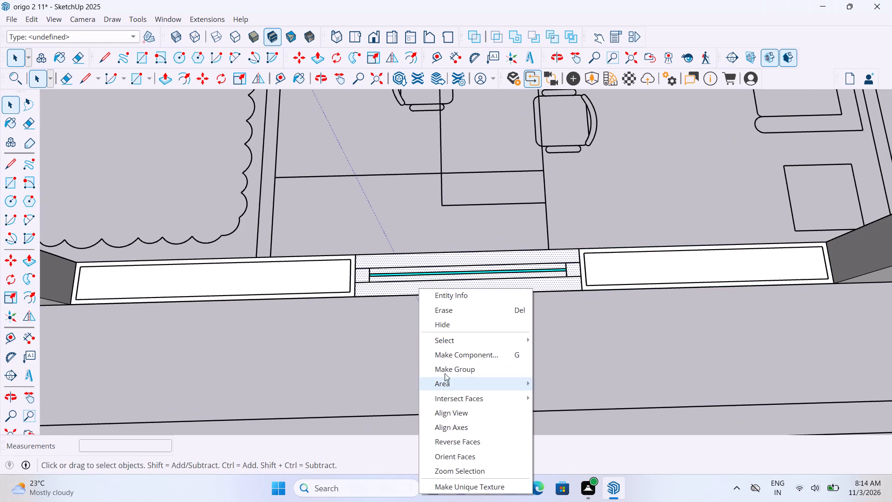
{"action": "left_click", "coordinate": [447, 367]}
{"action": "left_click", "coordinate": [328, 277]}
{"action": "right_click", "coordinate": [328, 277]}
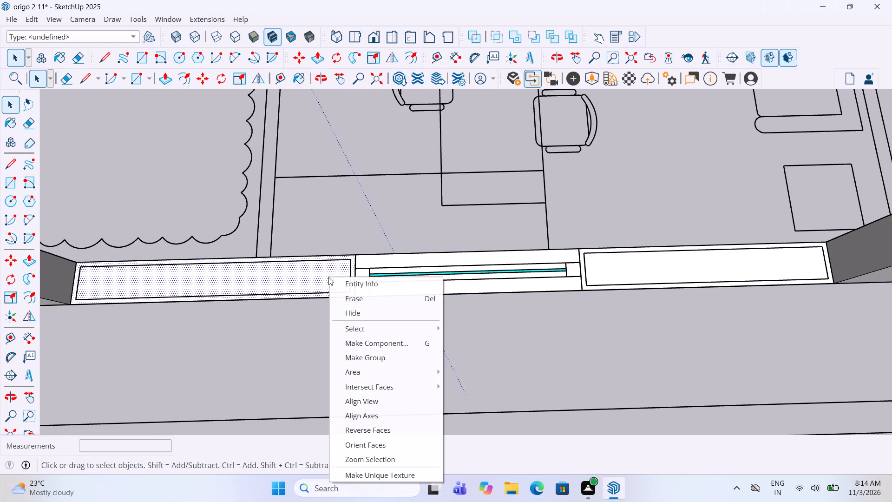
{"action": "left_click", "coordinate": [372, 357]}
Make separate groups of the two wall faces and the window face between the next two side-wall columns, alongside the scalloped rug area.
{"action": "scroll", "coordinate": [619, 297], "scroll_direction": "down", "scroll_amount": 14}
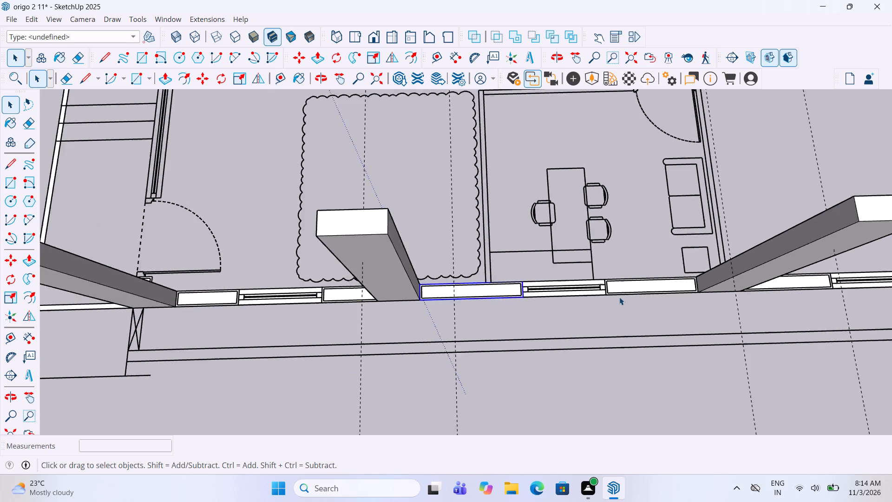
{"action": "scroll", "coordinate": [619, 297], "scroll_direction": "down", "scroll_amount": 2}
{"action": "scroll", "coordinate": [437, 283], "scroll_direction": "up", "scroll_amount": 13}
{"action": "left_click", "coordinate": [439, 294]}
{"action": "right_click", "coordinate": [439, 294]}
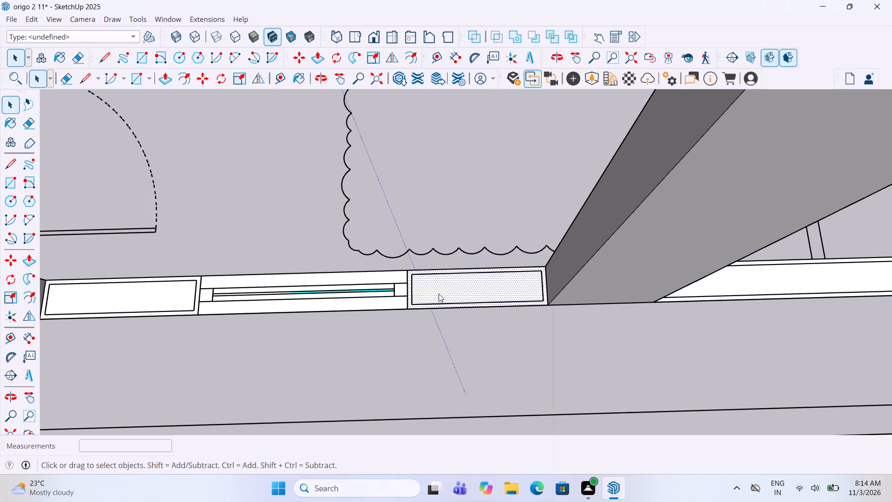
{"action": "left_click", "coordinate": [463, 374]}
{"action": "left_click", "coordinate": [363, 276]}
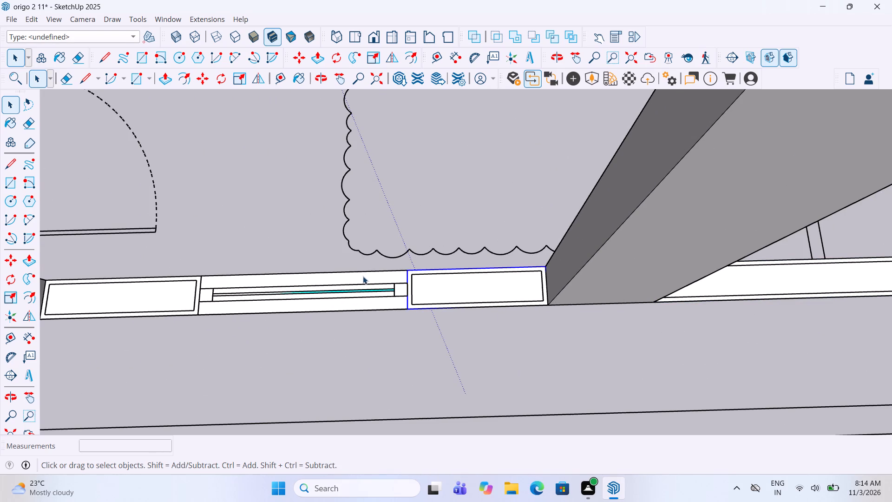
{"action": "right_click", "coordinate": [363, 276]}
{"action": "left_click", "coordinate": [423, 352]}
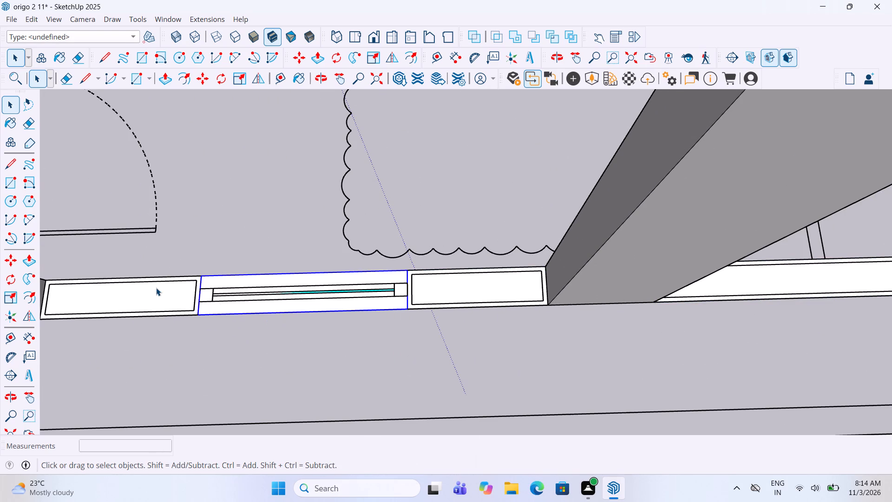
{"action": "left_click", "coordinate": [156, 288]}
{"action": "right_click", "coordinate": [156, 288]}
{"action": "left_click", "coordinate": [213, 370]}
Group the small wall face at the foot of the entrance door opening, behind the end side-wall column.
{"action": "scroll", "coordinate": [160, 351], "scroll_direction": "down", "scroll_amount": 4}
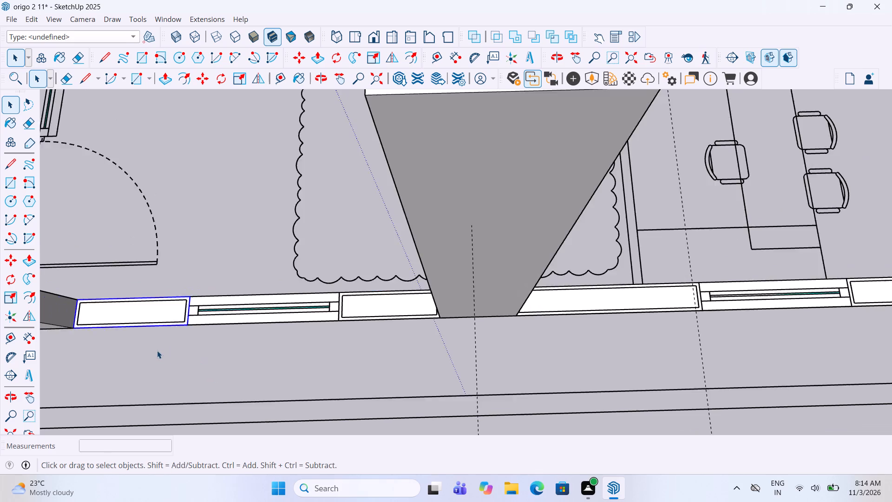
{"action": "scroll", "coordinate": [157, 350], "scroll_direction": "down", "scroll_amount": 10}
{"action": "scroll", "coordinate": [78, 318], "scroll_direction": "up", "scroll_amount": 11}
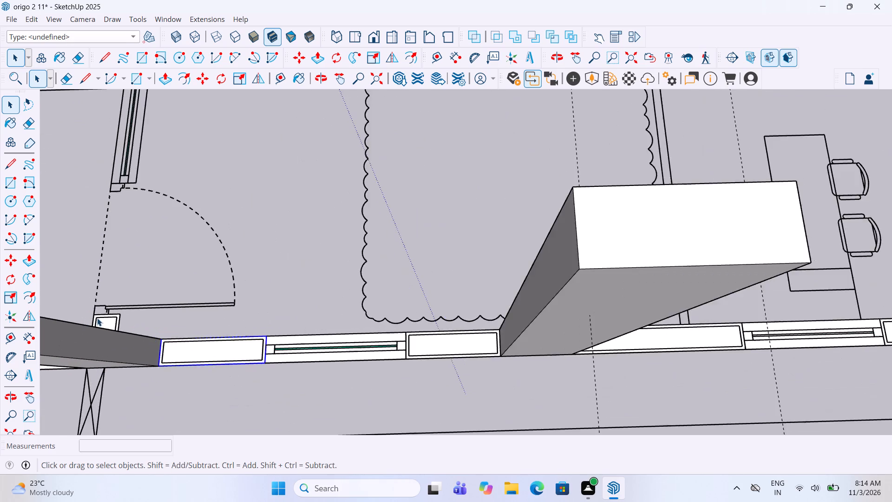
{"action": "left_click", "coordinate": [106, 324]}
{"action": "right_click", "coordinate": [108, 323]}
{"action": "left_click_drag", "start_coordinate": [168, 196], "coordinate": [172, 207]}
{"action": "scroll", "coordinate": [360, 358], "scroll_direction": "down", "scroll_amount": 4}
{"action": "double_click", "coordinate": [192, 202]}
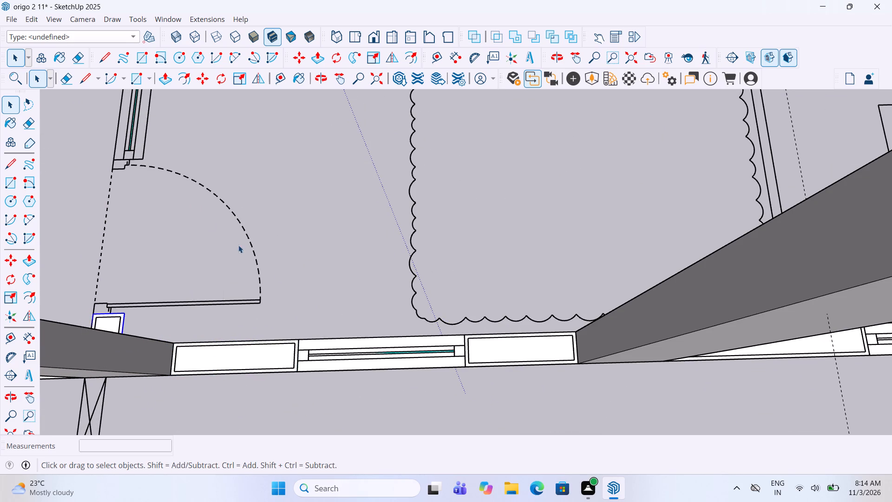
Raise the large room's side-wall segment between the corner column and the window to 11' with Push/Pull inside its group.
{"action": "scroll", "coordinate": [437, 364], "scroll_direction": "down", "scroll_amount": 10}
{"action": "scroll", "coordinate": [231, 367], "scroll_direction": "up", "scroll_amount": 5}
{"action": "scroll", "coordinate": [231, 366], "scroll_direction": "down", "scroll_amount": 5}
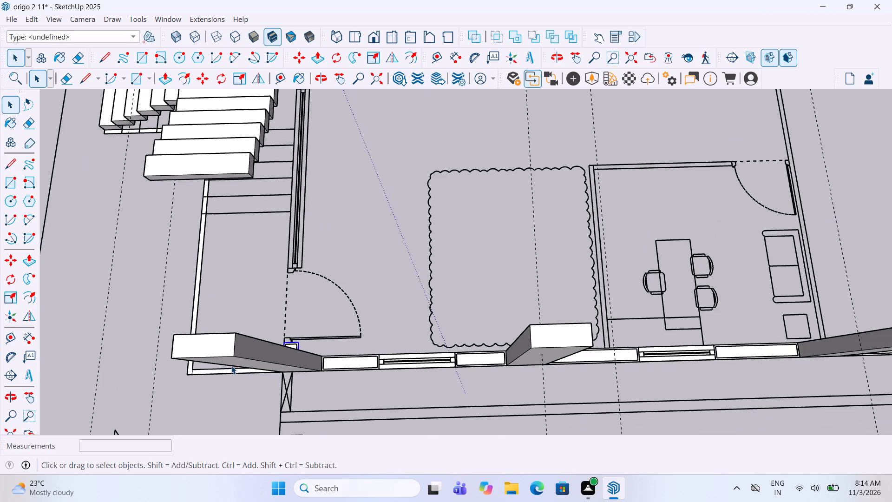
{"action": "scroll", "coordinate": [231, 366], "scroll_direction": "down", "scroll_amount": 5}
{"action": "middle_click_drag", "start_coordinate": [243, 394], "coordinate": [241, 367]}
{"action": "scroll", "coordinate": [241, 362], "scroll_direction": "up", "scroll_amount": 1}
{"action": "scroll", "coordinate": [242, 359], "scroll_direction": "down", "scroll_amount": 10}
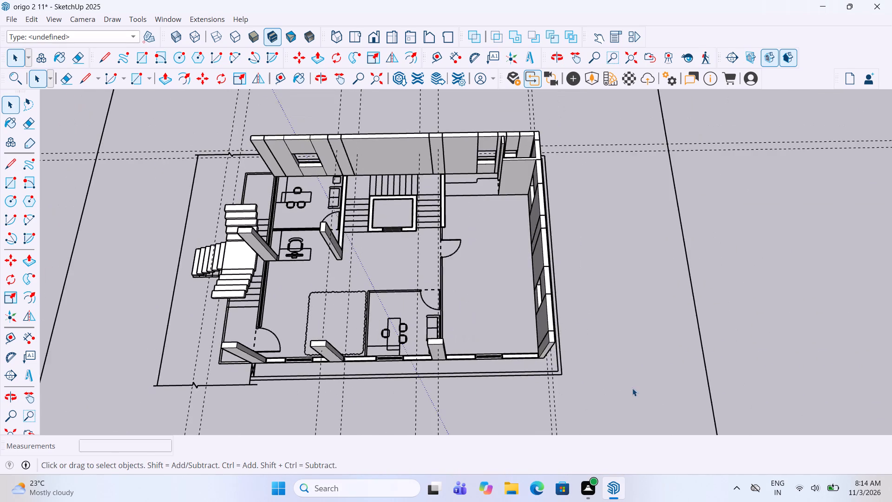
{"action": "scroll", "coordinate": [632, 388], "scroll_direction": "up", "scroll_amount": 3}
{"action": "scroll", "coordinate": [494, 338], "scroll_direction": "up", "scroll_amount": 12}
{"action": "double_click", "coordinate": [493, 352]}
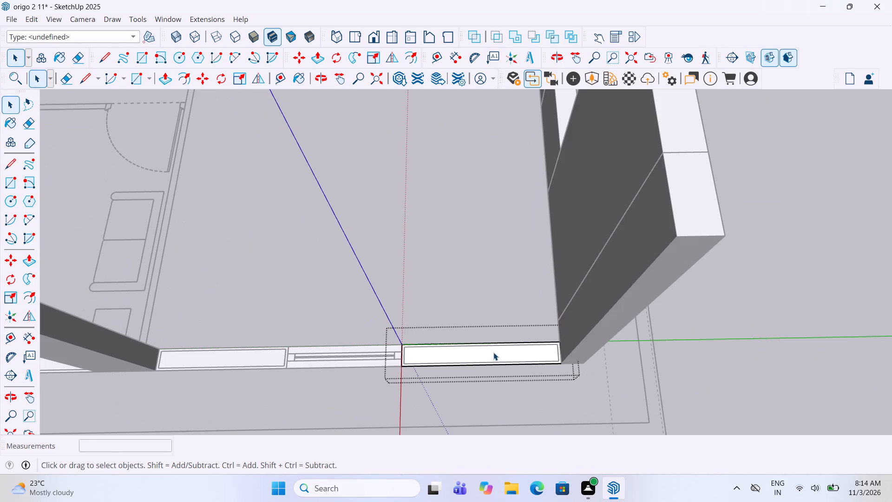
{"action": "key", "text": "p"}
{"action": "left_click", "coordinate": [492, 354]}
{"action": "type", "text": "11'"}
{"action": "key", "text": "Return"}
{"action": "key", "text": "space"}
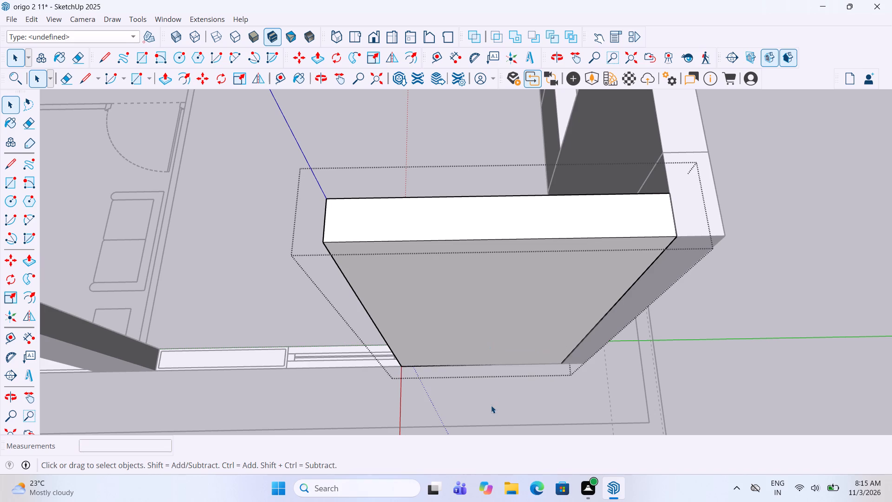
{"action": "left_click", "coordinate": [491, 405]}
Raise the large room's side-wall segment on the other side of the window, beside the column, by the same 11'.
{"action": "middle_click_drag", "start_coordinate": [509, 356], "coordinate": [521, 295]}
{"action": "scroll", "coordinate": [518, 301], "scroll_direction": "down", "scroll_amount": 4}
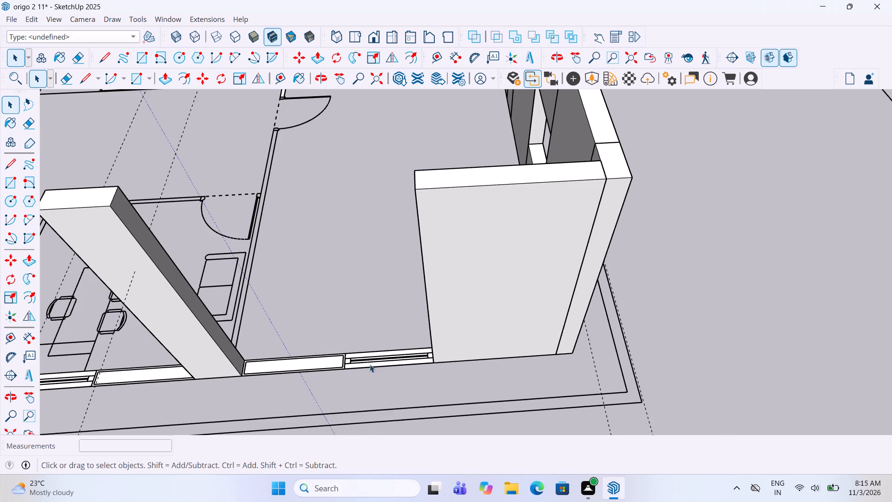
{"action": "scroll", "coordinate": [300, 339], "scroll_direction": "up", "scroll_amount": 3}
{"action": "double_click", "coordinate": [302, 367]}
{"action": "key", "text": "p"}
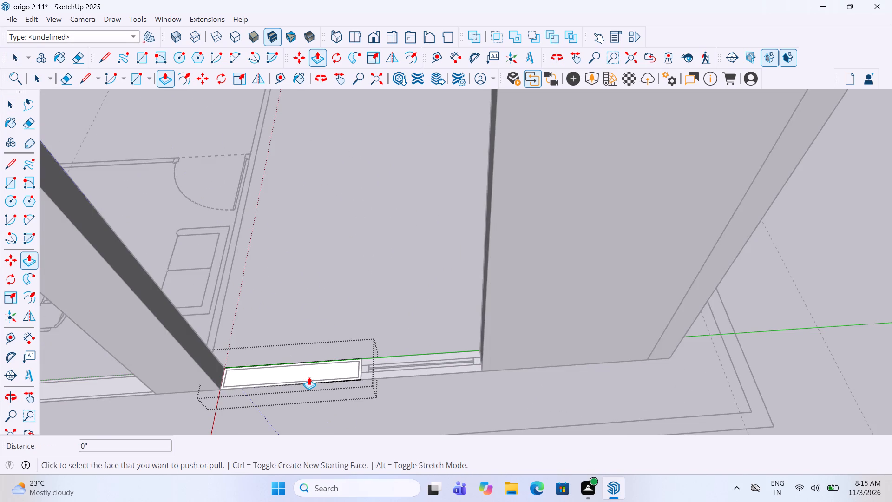
{"action": "triple_click", "coordinate": [308, 375]}
{"action": "key", "text": "space"}
{"action": "left_click", "coordinate": [400, 390]}
Raise the desk room's sofa-side wall segment, between its window and the column, level with the top of the adjacent raised wall.
{"action": "scroll", "coordinate": [508, 381], "scroll_direction": "down", "scroll_amount": 5}
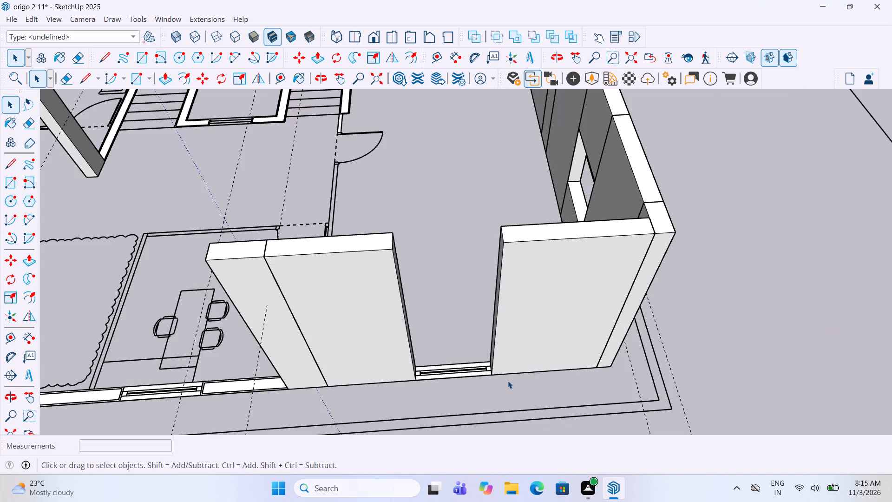
{"action": "scroll", "coordinate": [508, 377], "scroll_direction": "down", "scroll_amount": 5}
{"action": "scroll", "coordinate": [373, 379], "scroll_direction": "up", "scroll_amount": 6}
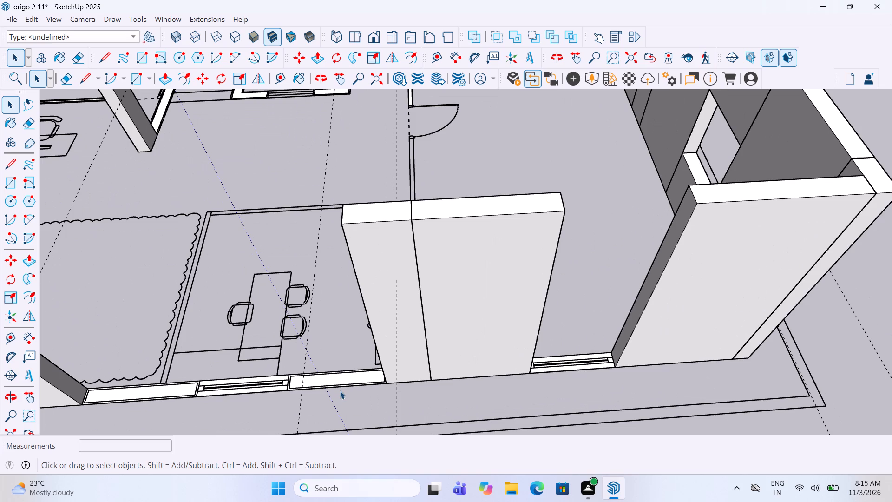
{"action": "double_click", "coordinate": [346, 383]}
{"action": "key", "text": "p"}
{"action": "triple_click", "coordinate": [342, 378]}
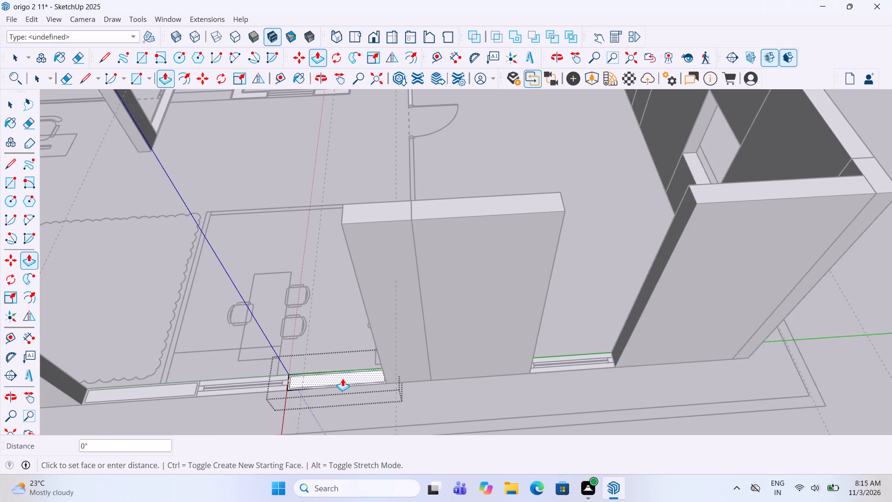
{"action": "left_click", "coordinate": [444, 216]}
{"action": "key", "text": "space"}
{"action": "left_click", "coordinate": [486, 396]}
Raise the wall segment between the desk room's window and the next side-wall column level with the tops of the raised walls.
{"action": "scroll", "coordinate": [589, 349], "scroll_direction": "down", "scroll_amount": 4}
{"action": "scroll", "coordinate": [374, 376], "scroll_direction": "down", "scroll_amount": 1}
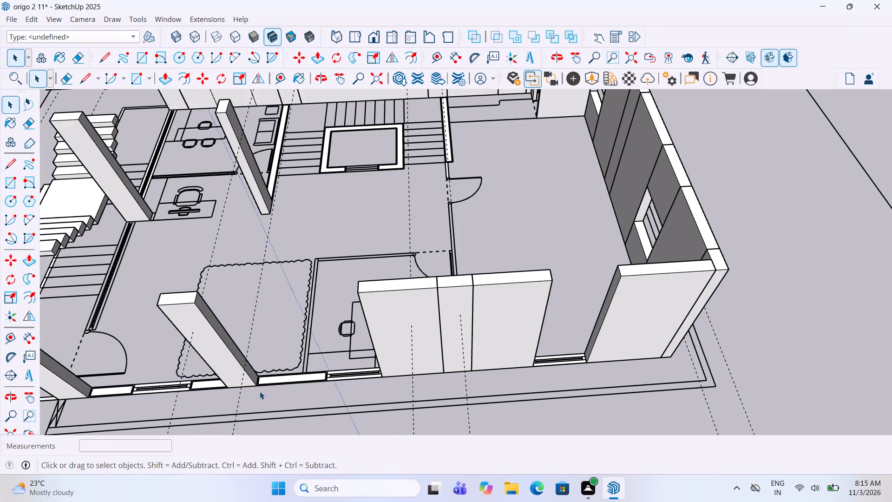
{"action": "scroll", "coordinate": [244, 409], "scroll_direction": "up", "scroll_amount": 4}
{"action": "double_click", "coordinate": [298, 368]}
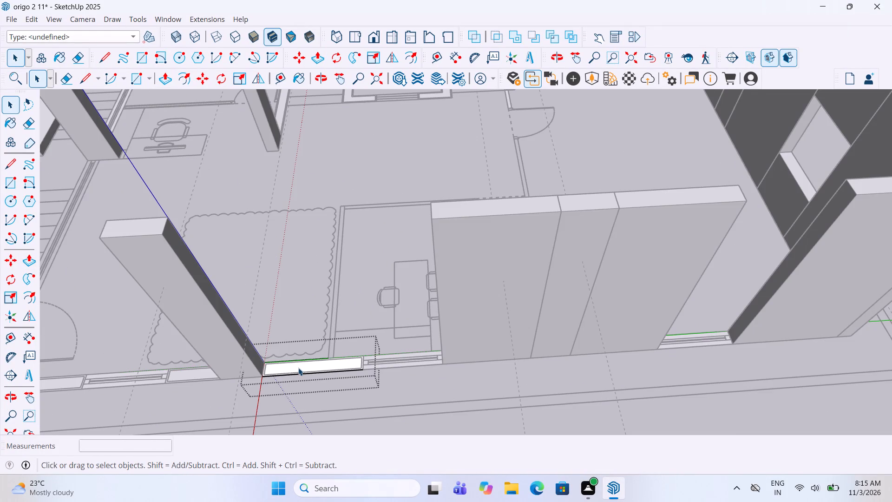
{"action": "key", "text": "p"}
{"action": "left_click", "coordinate": [298, 368]}
{"action": "left_click", "coordinate": [495, 211]}
{"action": "key", "text": "space"}
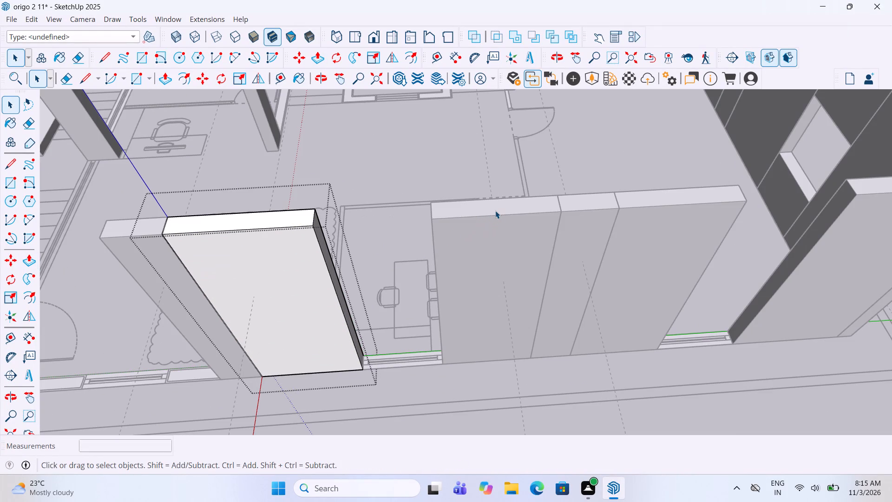
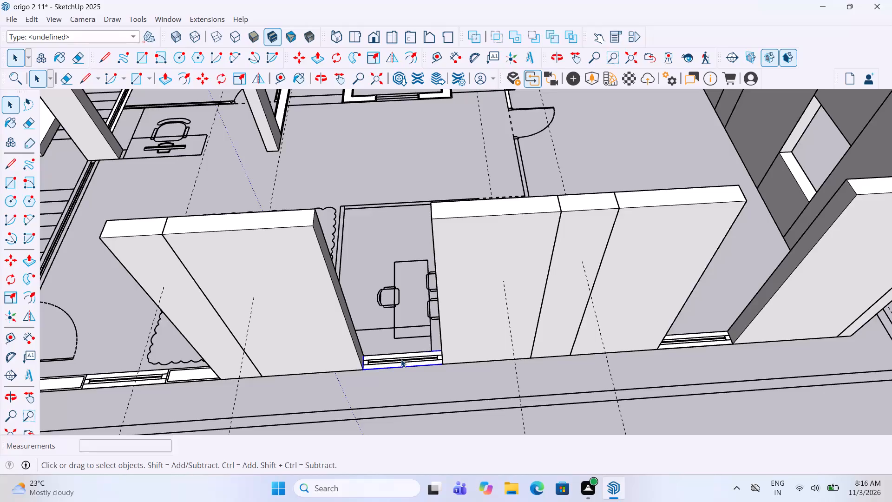
Raise the side-wall segment between the lounge window and the adjoining column level with the tops of the raised walls using Push/Pull.
{"action": "left_click", "coordinate": [401, 359]}
{"action": "left_click", "coordinate": [430, 402]}
{"action": "scroll", "coordinate": [545, 381], "scroll_direction": "down", "scroll_amount": 4}
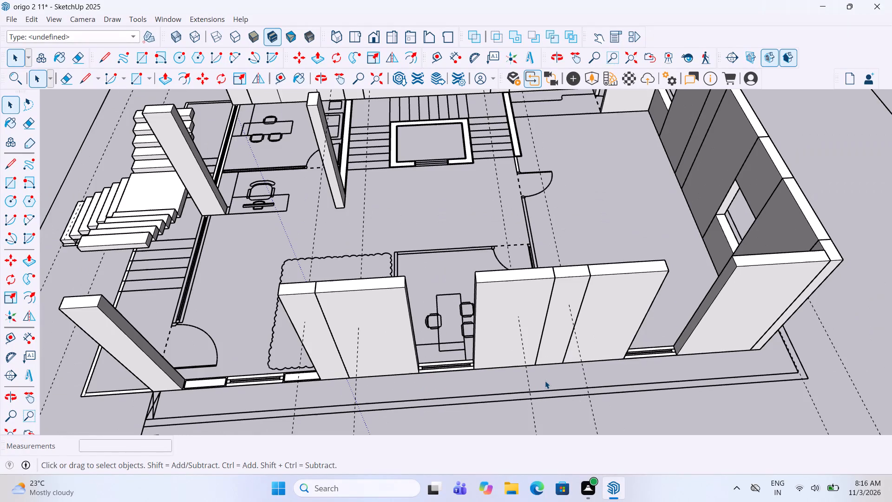
{"action": "scroll", "coordinate": [551, 364], "scroll_direction": "down", "scroll_amount": 3}
{"action": "scroll", "coordinate": [377, 368], "scroll_direction": "up", "scroll_amount": 8}
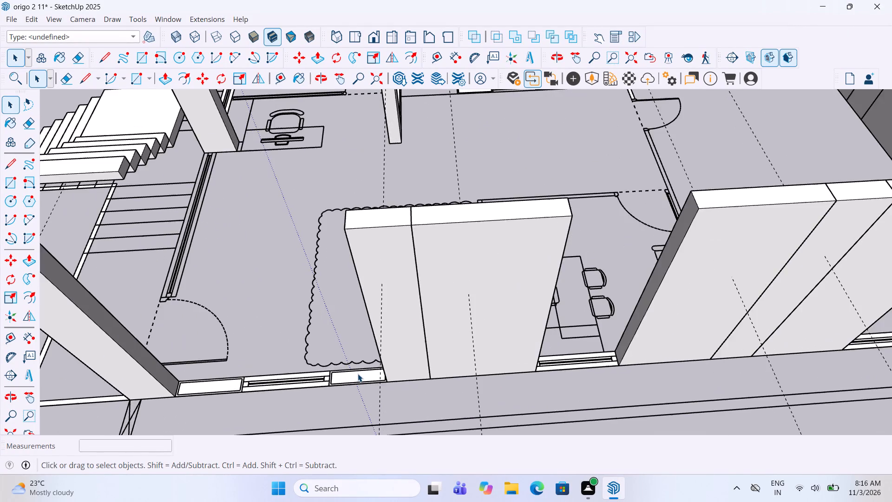
{"action": "double_click", "coordinate": [358, 374]}
{"action": "key", "text": "p"}
{"action": "left_click", "coordinate": [361, 372]}
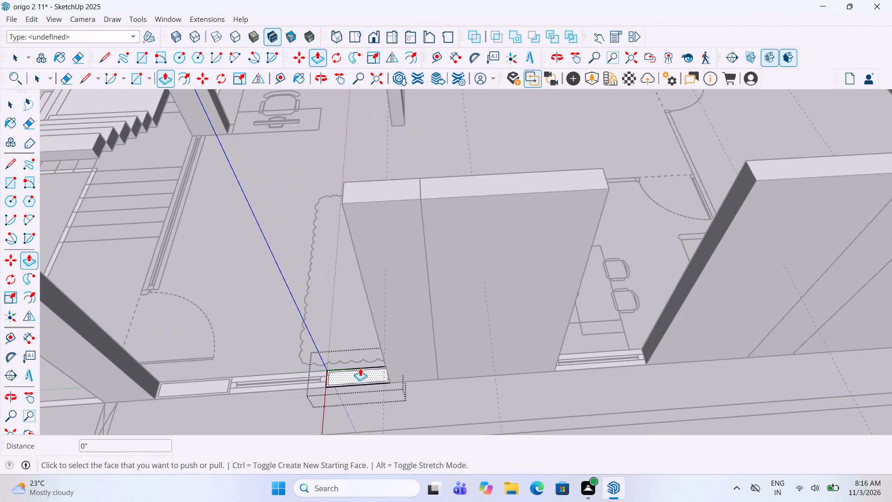
{"action": "left_click", "coordinate": [457, 196]}
{"action": "key", "text": "space"}
{"action": "left_click", "coordinate": [490, 395]}
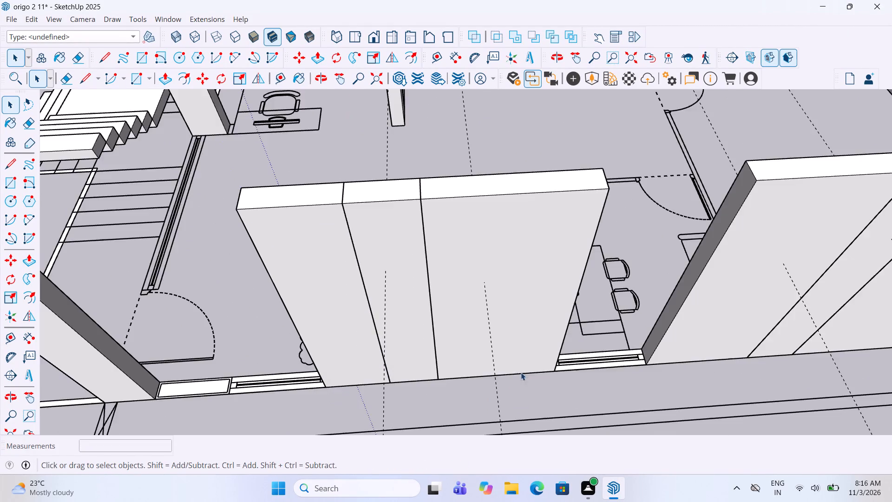
Raise the wall segment between the lounge window and the corner column near the entrance door by the same Push/Pull distance.
{"action": "scroll", "coordinate": [572, 312], "scroll_direction": "down", "scroll_amount": 4}
{"action": "scroll", "coordinate": [316, 369], "scroll_direction": "up", "scroll_amount": 4}
{"action": "double_click", "coordinate": [307, 363]}
{"action": "key", "text": "p"}
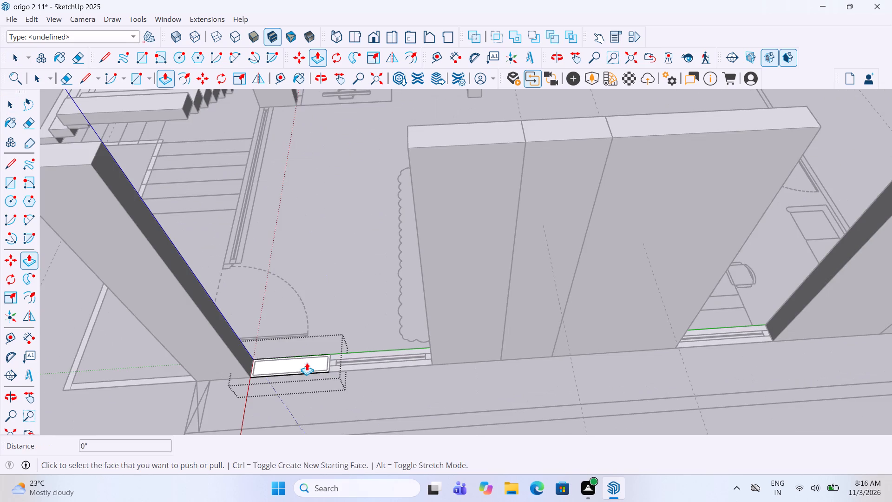
{"action": "double_click", "coordinate": [301, 359]}
{"action": "key", "text": "space"}
{"action": "left_click", "coordinate": [363, 387]}
Raise the large room's side window strip level with the tops of the neighbouring walls using Push/Pull inside its group.
{"action": "scroll", "coordinate": [342, 381], "scroll_direction": "down", "scroll_amount": 11}
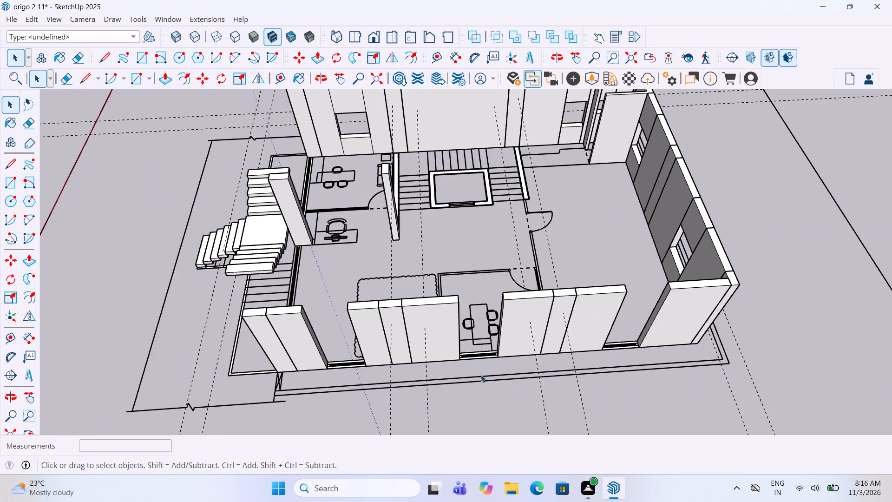
{"action": "middle_click_drag", "start_coordinate": [537, 371], "coordinate": [518, 357]}
{"action": "middle_click_drag", "start_coordinate": [525, 308], "coordinate": [538, 372]}
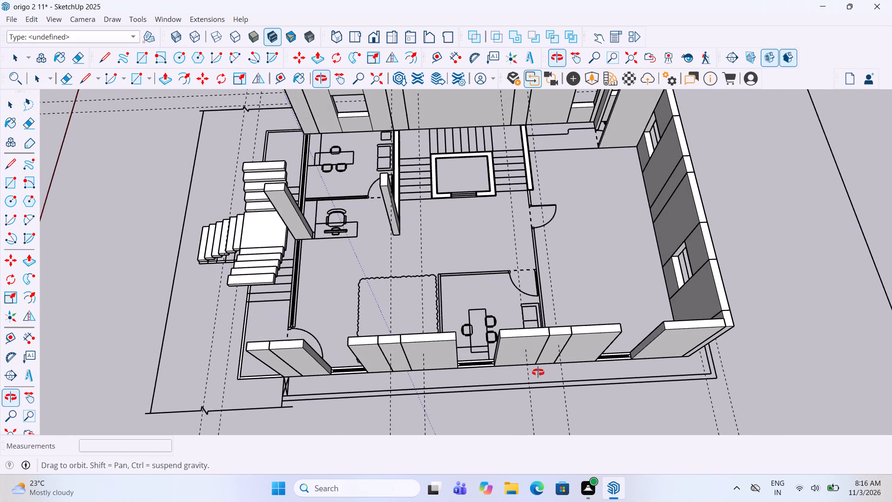
{"action": "middle_click_drag", "start_coordinate": [538, 372], "coordinate": [537, 372]}
{"action": "middle_click_drag", "start_coordinate": [618, 361], "coordinate": [596, 311]}
{"action": "scroll", "coordinate": [623, 363], "scroll_direction": "up", "scroll_amount": 8}
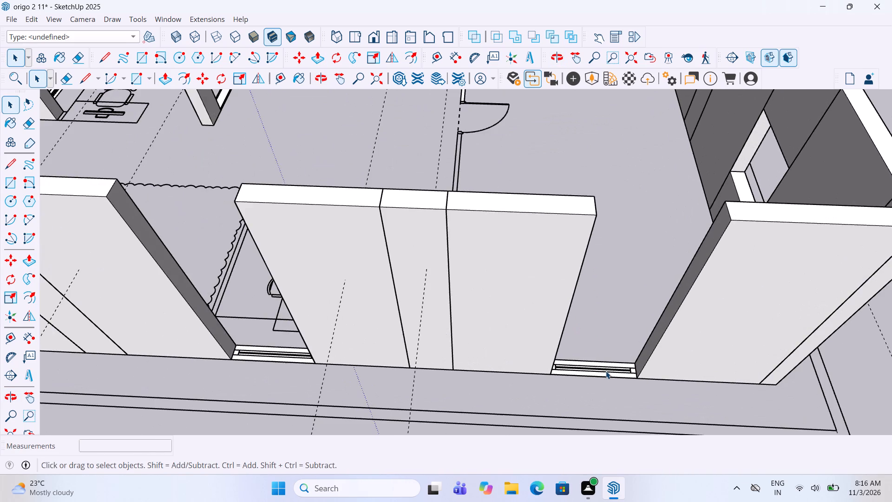
{"action": "double_click", "coordinate": [606, 371]}
{"action": "key", "text": "p"}
{"action": "left_click", "coordinate": [604, 368]}
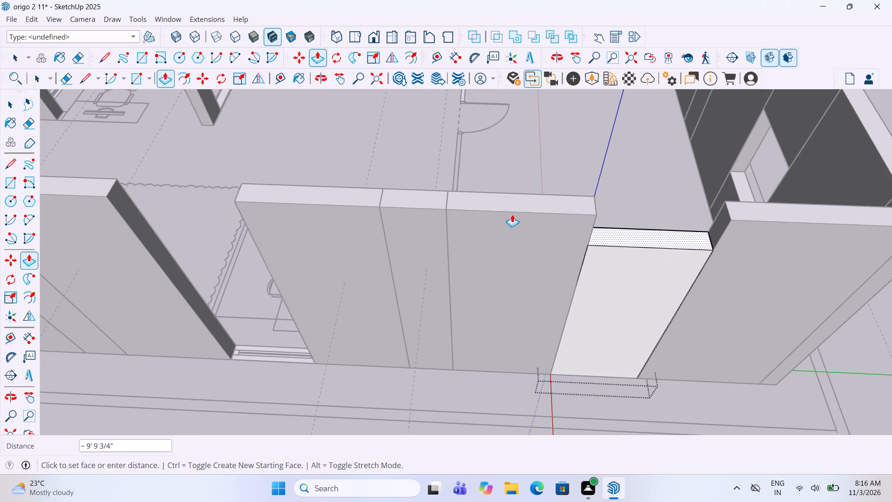
{"action": "left_click", "coordinate": [505, 203]}
{"action": "key", "text": "space"}
{"action": "left_click", "coordinate": [520, 391]}
Raise the desk room's side window strip by the same Push/Pull distance, filling the gap between its wall segments.
{"action": "scroll", "coordinate": [631, 336], "scroll_direction": "down", "scroll_amount": 5}
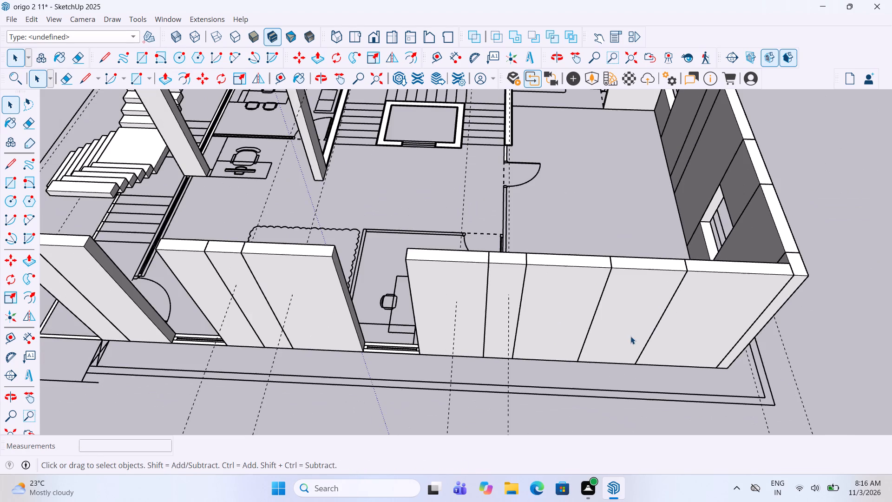
{"action": "scroll", "coordinate": [417, 340], "scroll_direction": "up", "scroll_amount": 3}
{"action": "double_click", "coordinate": [403, 350]}
{"action": "key", "text": "p"}
{"action": "double_click", "coordinate": [394, 346]}
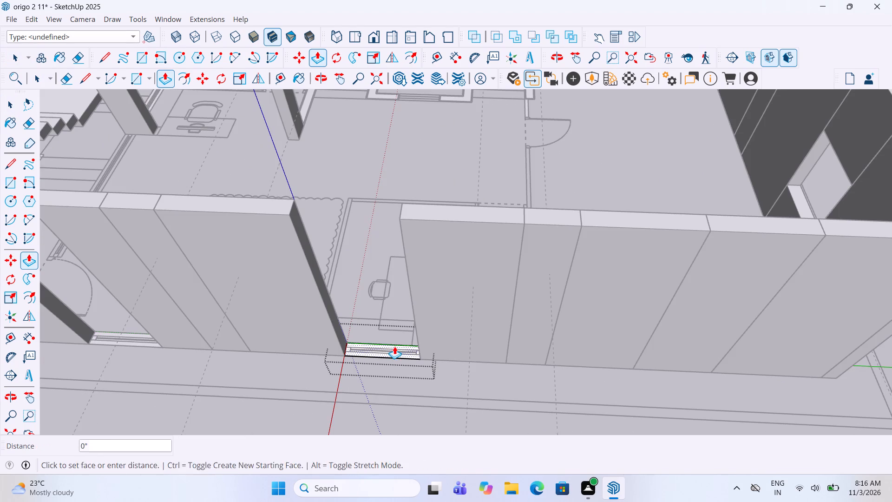
{"action": "key", "text": "space"}
{"action": "left_click", "coordinate": [468, 365]}
Raise the lounge's side window strip near the entrance door by the same Push/Pull distance.
{"action": "scroll", "coordinate": [472, 363], "scroll_direction": "down", "scroll_amount": 3}
{"action": "scroll", "coordinate": [217, 341], "scroll_direction": "up", "scroll_amount": 4}
{"action": "double_click", "coordinate": [212, 343]}
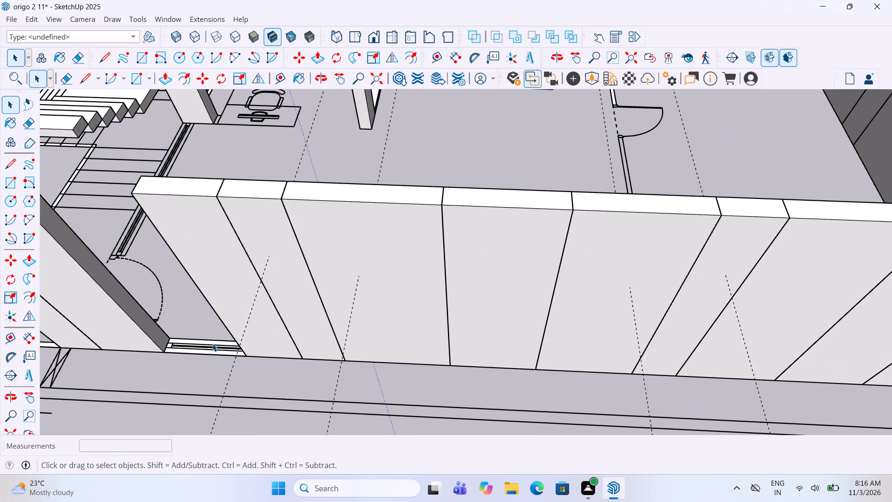
{"action": "key", "text": "p"}
{"action": "double_click", "coordinate": [205, 342]}
{"action": "key", "text": "space"}
{"action": "left_click", "coordinate": [269, 379]}
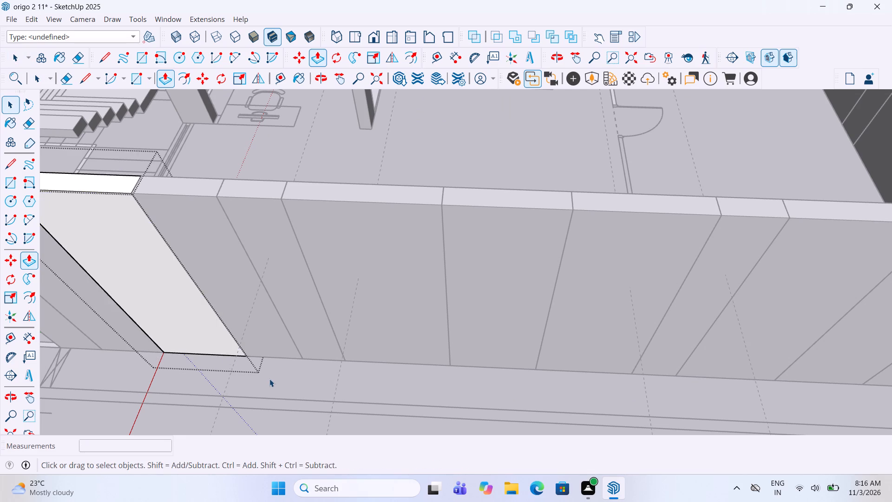
Place a horizontal guide 3' above the side wall's base edge and a second guide 4' above the first.
{"action": "scroll", "coordinate": [271, 377], "scroll_direction": "down", "scroll_amount": 4}
{"action": "middle_click_drag", "start_coordinate": [388, 362], "coordinate": [396, 312]}
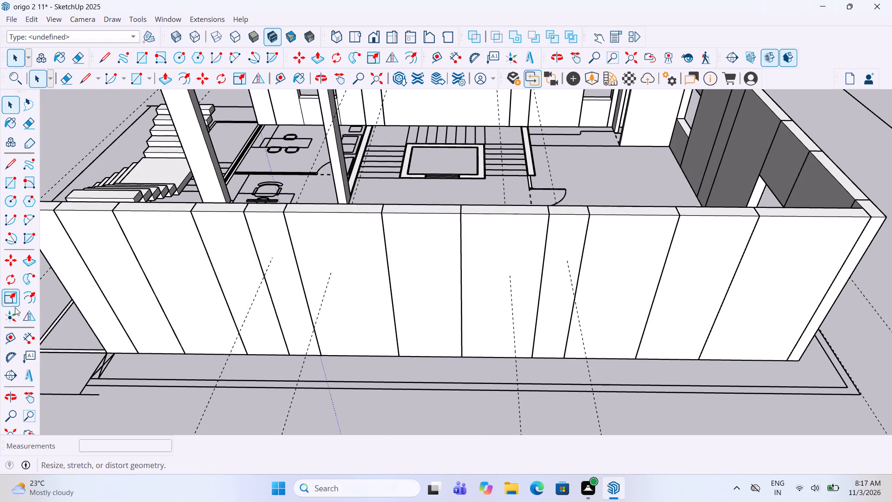
{"action": "left_click", "coordinate": [10, 336]}
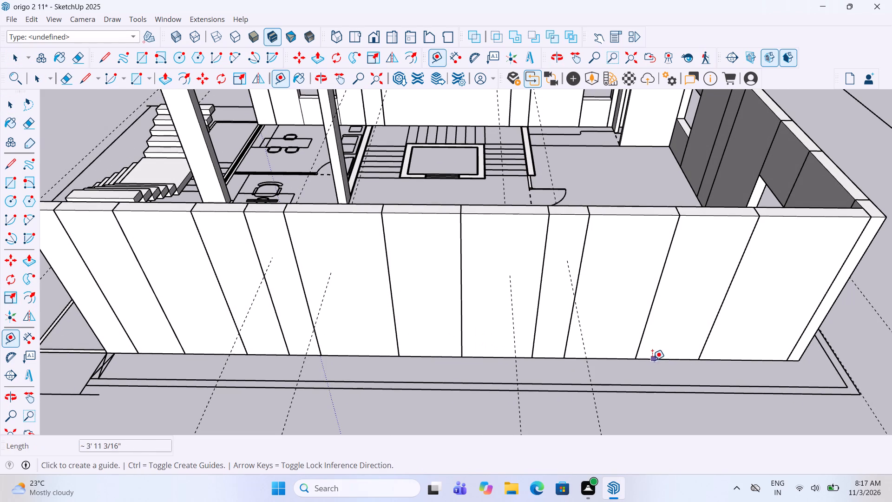
{"action": "left_click", "coordinate": [618, 362]}
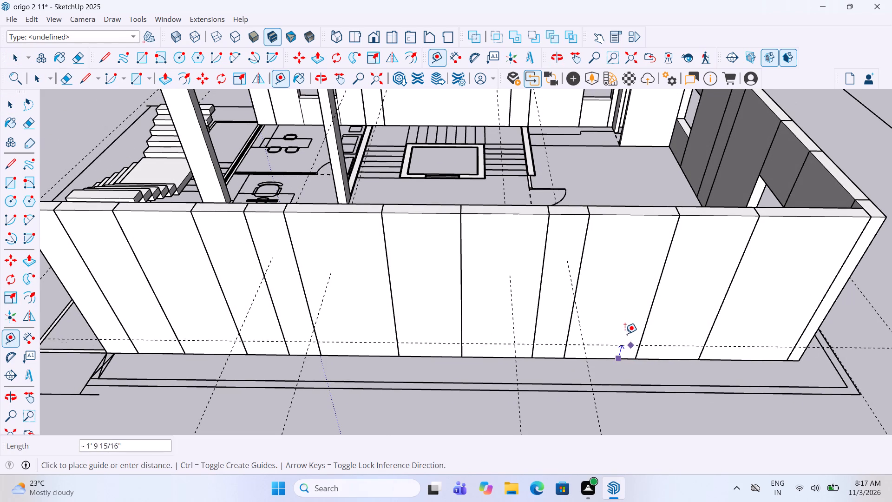
{"action": "type", "text": "3'"}
{"action": "key", "text": "Return"}
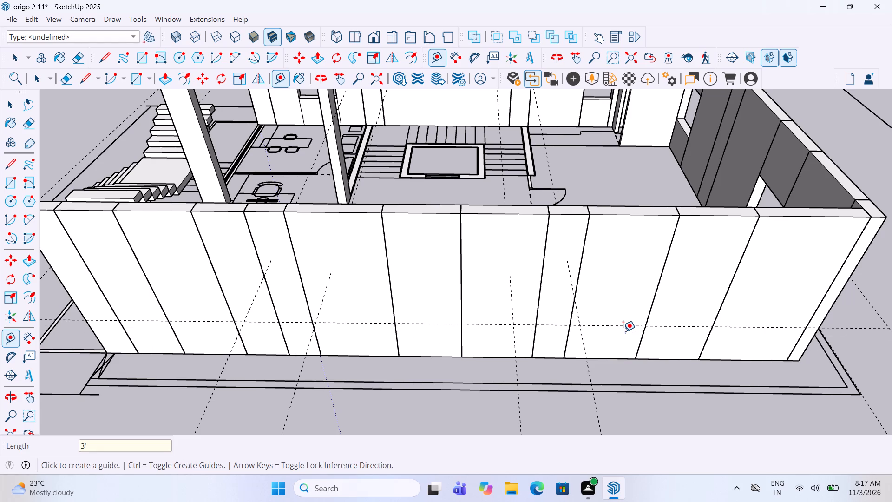
{"action": "left_click", "coordinate": [622, 327]}
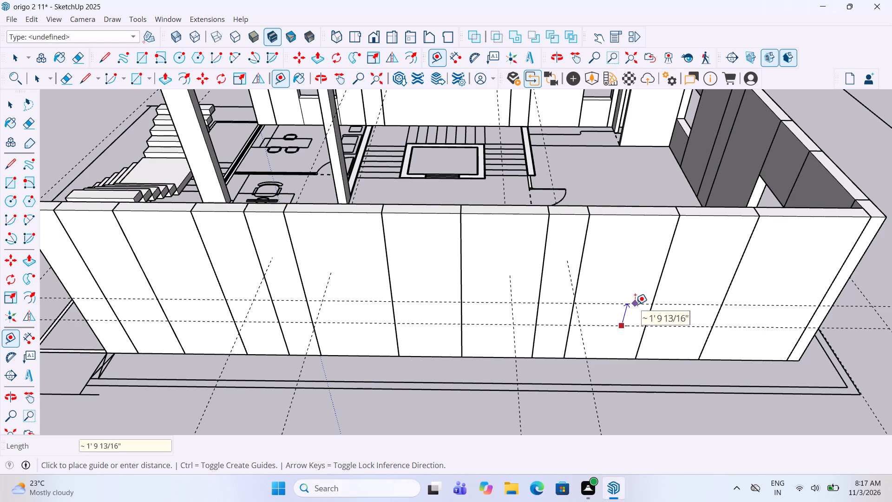
{"action": "type", "text": "4'"}
{"action": "key", "text": "Return"}
{"action": "key", "text": "space"}
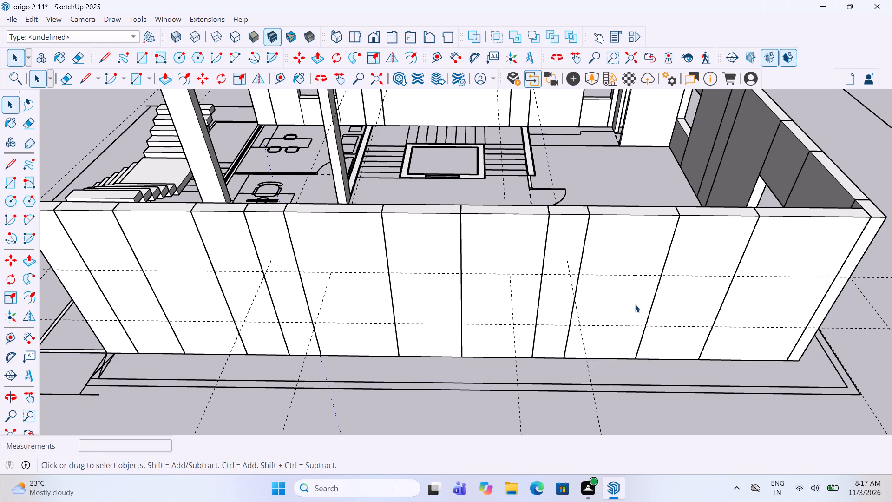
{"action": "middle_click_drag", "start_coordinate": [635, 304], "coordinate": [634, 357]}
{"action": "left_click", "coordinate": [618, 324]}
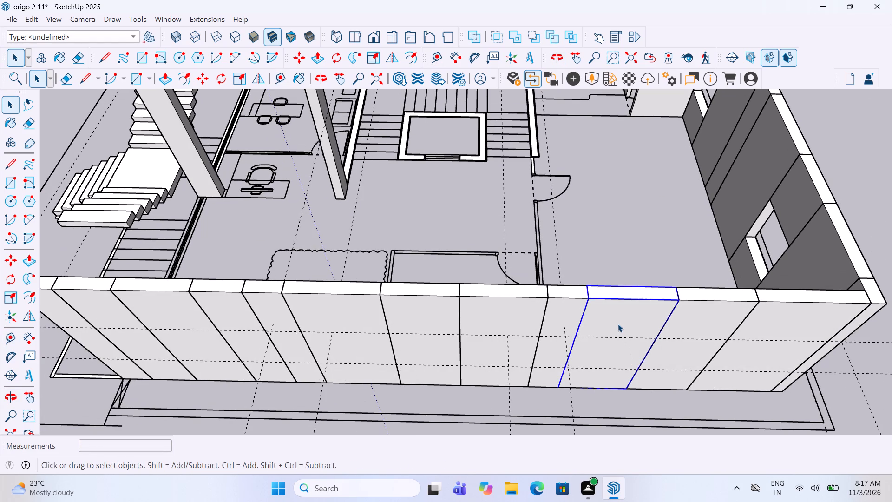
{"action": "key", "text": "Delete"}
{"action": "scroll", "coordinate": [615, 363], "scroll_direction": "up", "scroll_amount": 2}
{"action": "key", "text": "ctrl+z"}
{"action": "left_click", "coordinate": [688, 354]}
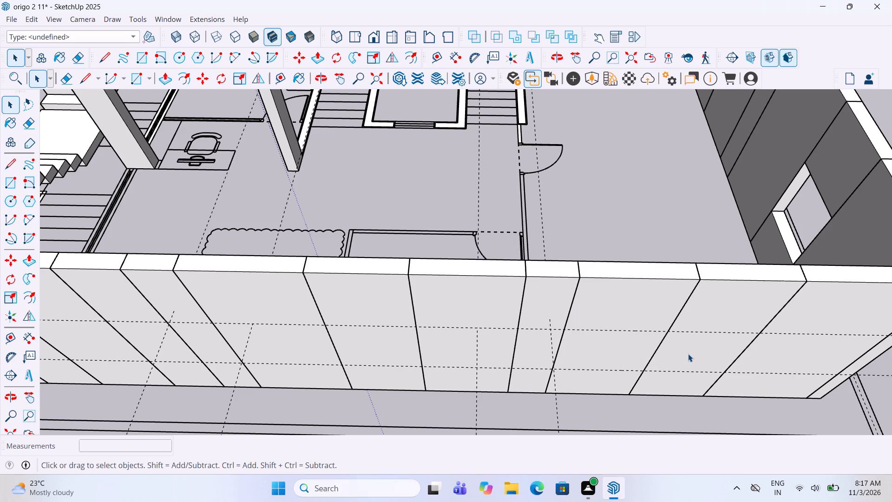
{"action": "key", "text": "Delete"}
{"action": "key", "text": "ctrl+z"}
Draw a full-width rectangle between the two horizontal guides on the large room's window panel, inside its group.
{"action": "scroll", "coordinate": [539, 328], "scroll_direction": "down", "scroll_amount": 3}
{"action": "middle_click_drag", "start_coordinate": [656, 376], "coordinate": [655, 326]}
{"action": "scroll", "coordinate": [658, 327], "scroll_direction": "up", "scroll_amount": 2}
{"action": "double_click", "coordinate": [660, 327]}
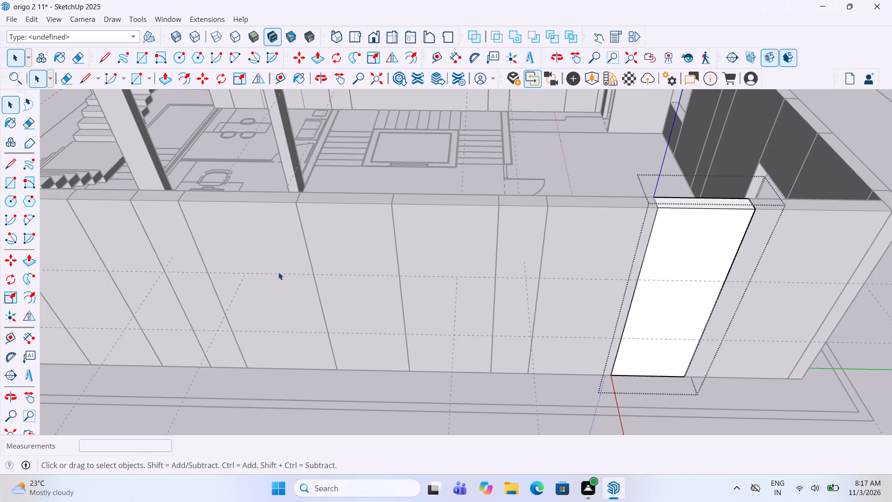
{"action": "left_click", "coordinate": [9, 183]}
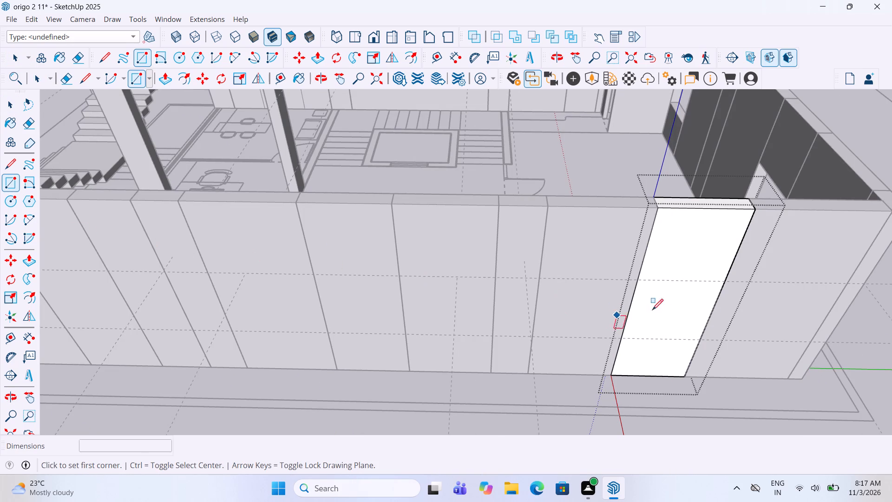
{"action": "scroll", "coordinate": [689, 284], "scroll_direction": "up", "scroll_amount": 4}
{"action": "left_click", "coordinate": [739, 280]}
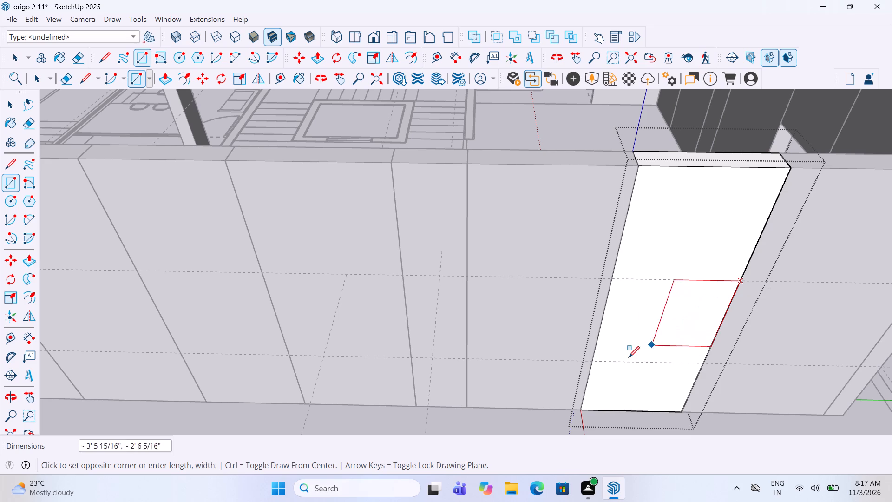
{"action": "left_click", "coordinate": [591, 359]}
Push the rectangle through the large room's window panel and delete its remaining face to cut the window opening.
{"action": "key", "text": "p"}
{"action": "left_click", "coordinate": [650, 342]}
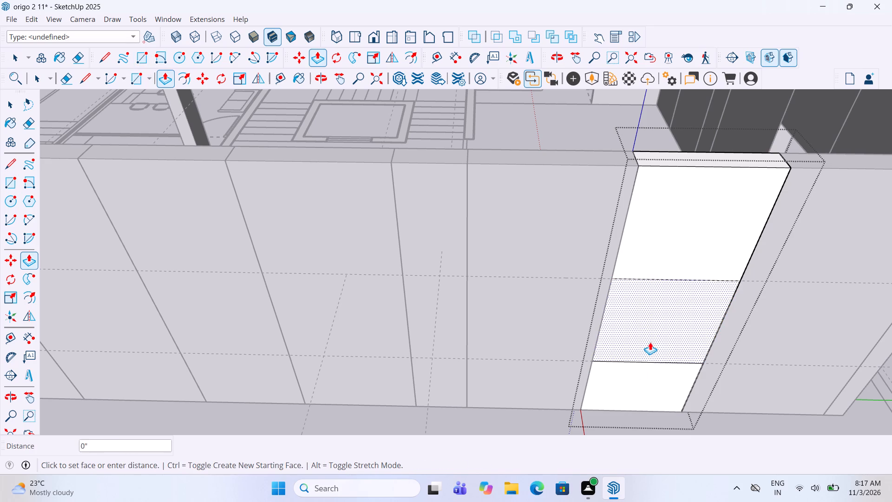
{"action": "left_click", "coordinate": [640, 300]}
{"action": "left_click", "coordinate": [643, 313]}
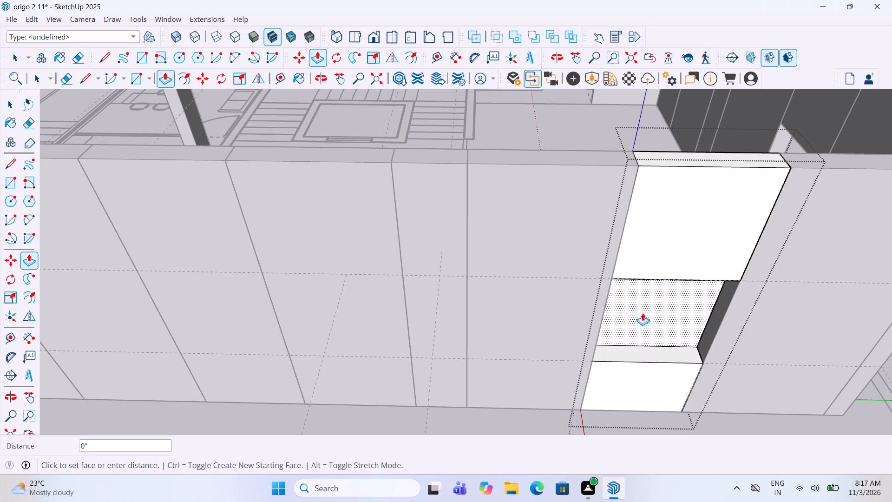
{"action": "key", "text": "Delete"}
{"action": "key", "text": "space"}
{"action": "left_click", "coordinate": [717, 410]}
{"action": "scroll", "coordinate": [714, 397], "scroll_direction": "down", "scroll_amount": 4}
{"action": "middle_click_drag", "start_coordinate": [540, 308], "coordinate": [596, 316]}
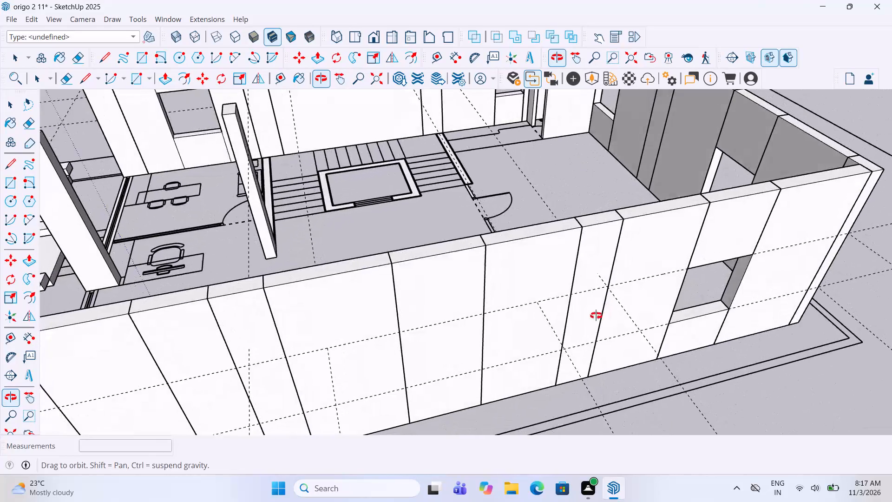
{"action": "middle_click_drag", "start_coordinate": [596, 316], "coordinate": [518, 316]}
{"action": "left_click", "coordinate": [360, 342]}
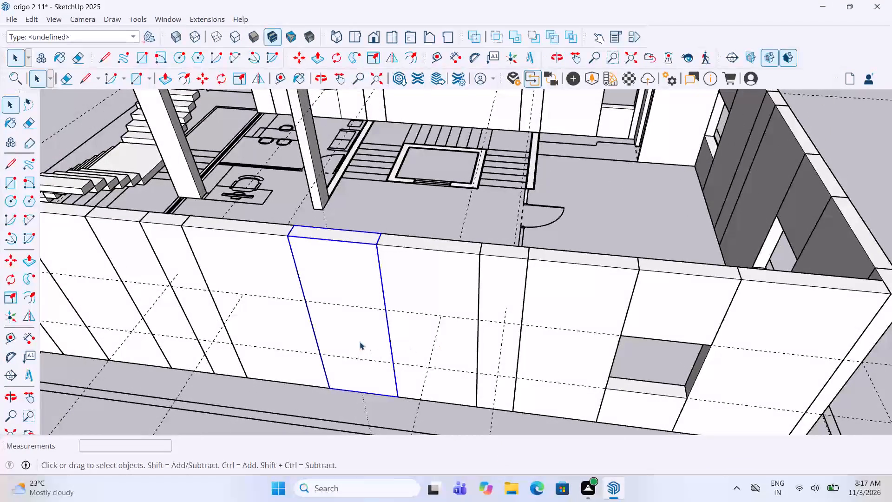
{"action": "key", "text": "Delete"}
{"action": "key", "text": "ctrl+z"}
Draw a full-width rectangle between the two horizontal guides on the desk room's window panel, inside its group.
{"action": "scroll", "coordinate": [409, 304], "scroll_direction": "down", "scroll_amount": 3}
{"action": "middle_click_drag", "start_coordinate": [445, 294], "coordinate": [471, 279]}
{"action": "scroll", "coordinate": [368, 321], "scroll_direction": "up", "scroll_amount": 3}
{"action": "double_click", "coordinate": [400, 309]}
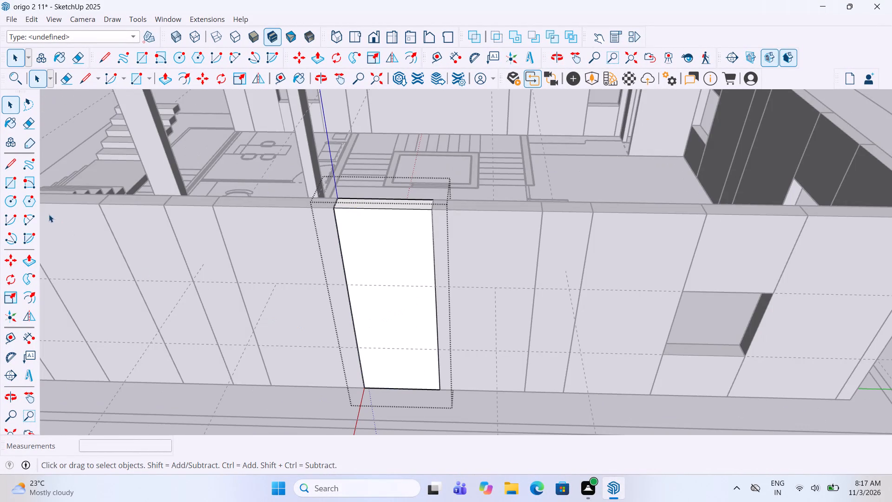
{"action": "left_click", "coordinate": [7, 181]}
{"action": "scroll", "coordinate": [267, 273], "scroll_direction": "up", "scroll_amount": 4}
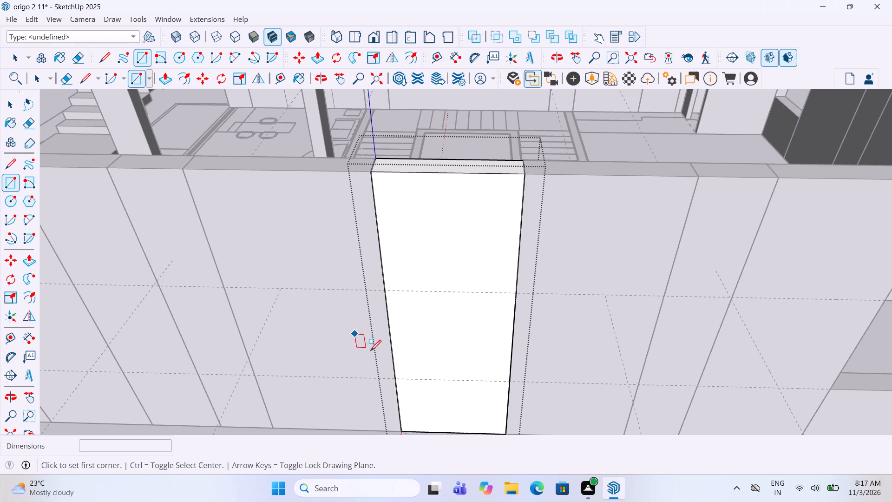
{"action": "left_click", "coordinate": [397, 381]}
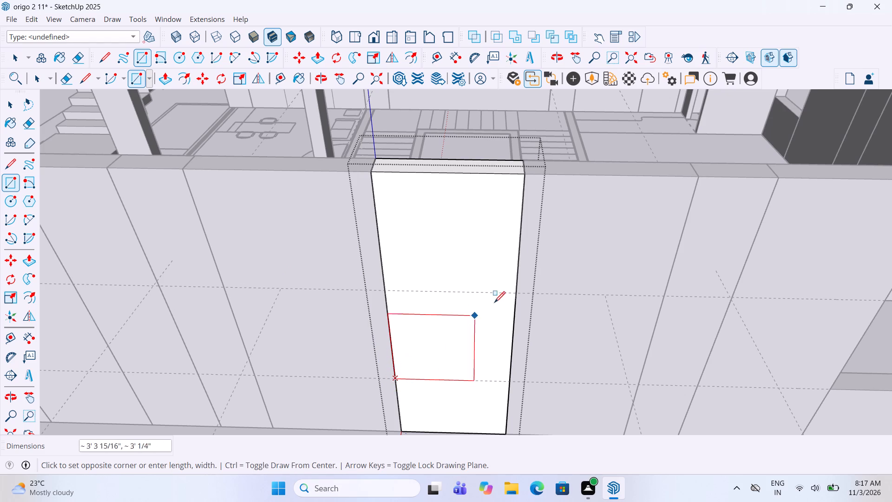
{"action": "left_click", "coordinate": [516, 295]}
Push the rectangle about 7 3/4" through the desk room's window panel and delete its remaining face to cut the window opening.
{"action": "key", "text": "p"}
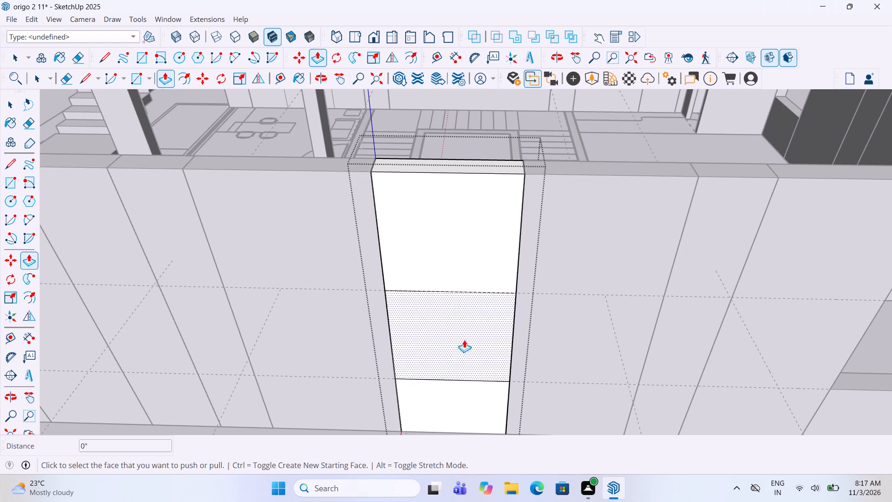
{"action": "left_click", "coordinate": [461, 354]}
{"action": "left_click_drag", "start_coordinate": [454, 353], "coordinate": [438, 311]}
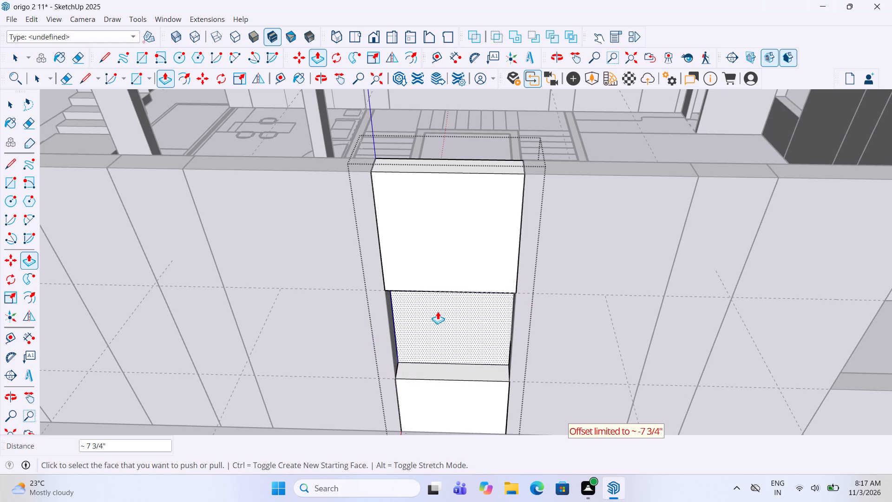
{"action": "left_click", "coordinate": [438, 311]}
{"action": "key", "text": "Delete"}
{"action": "key", "text": "space"}
{"action": "left_click", "coordinate": [446, 331]}
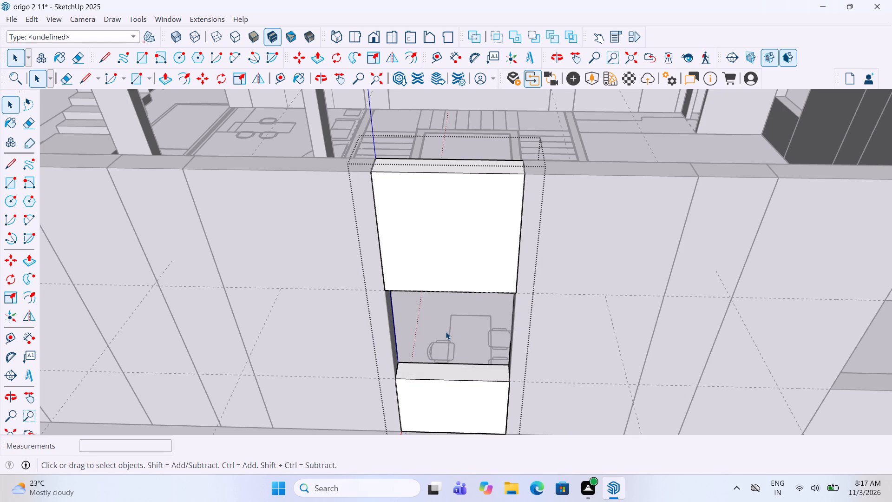
{"action": "scroll", "coordinate": [446, 331], "scroll_direction": "down", "scroll_amount": 5}
{"action": "middle_click_drag", "start_coordinate": [279, 239], "coordinate": [597, 280]}
{"action": "left_click", "coordinate": [768, 283]}
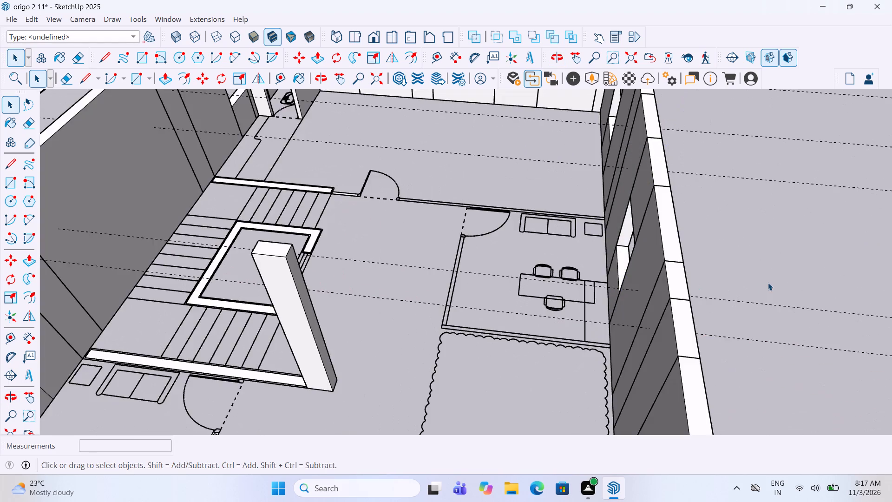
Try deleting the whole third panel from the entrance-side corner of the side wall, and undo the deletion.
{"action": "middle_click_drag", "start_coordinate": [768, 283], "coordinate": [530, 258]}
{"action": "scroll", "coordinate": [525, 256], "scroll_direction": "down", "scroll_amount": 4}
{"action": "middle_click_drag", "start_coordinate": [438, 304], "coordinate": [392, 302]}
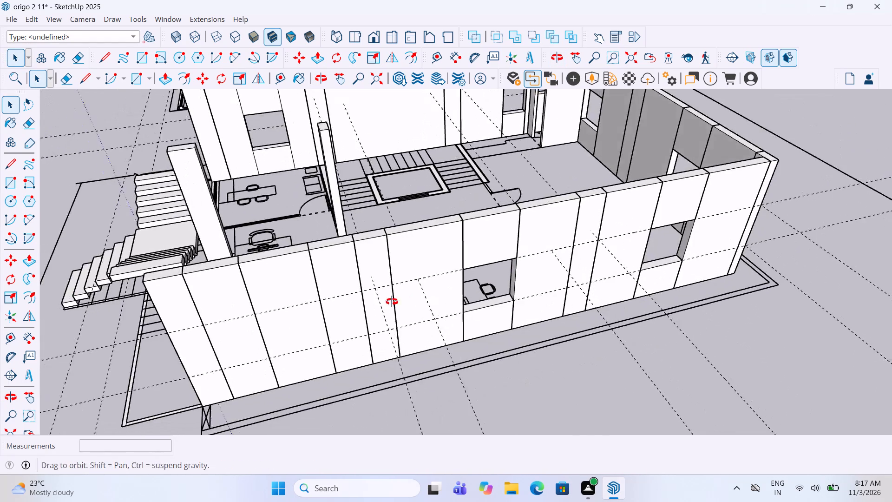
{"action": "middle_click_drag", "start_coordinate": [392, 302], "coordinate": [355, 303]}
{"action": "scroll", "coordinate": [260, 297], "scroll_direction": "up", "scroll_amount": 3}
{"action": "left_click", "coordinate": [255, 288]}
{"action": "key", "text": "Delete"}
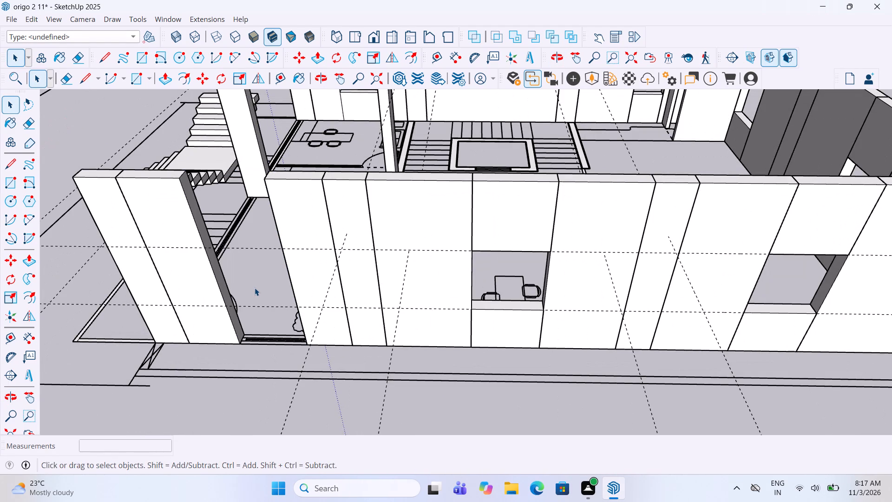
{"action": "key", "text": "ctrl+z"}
Draw a full-width rectangle, 4' by about 3' 11 3/8", between the two horizontal guides on the third side-wall panel, inside its group.
{"action": "scroll", "coordinate": [394, 289], "scroll_direction": "down", "scroll_amount": 9}
{"action": "scroll", "coordinate": [325, 294], "scroll_direction": "up", "scroll_amount": 1}
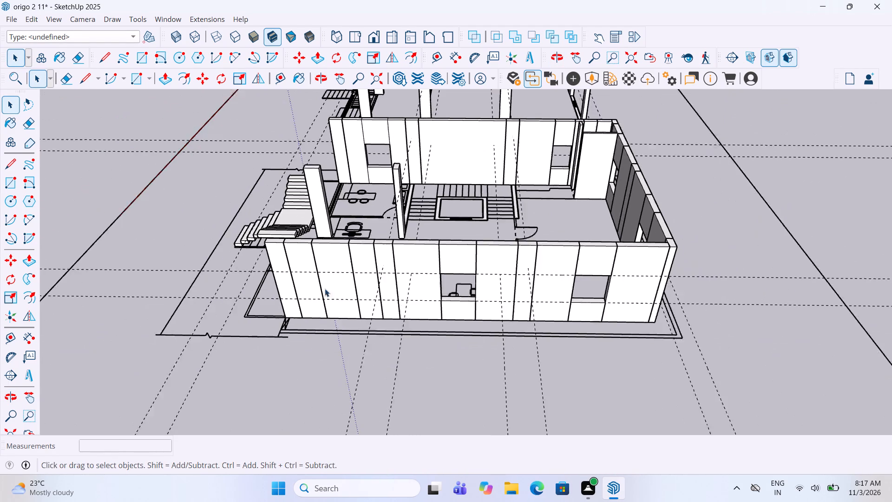
{"action": "scroll", "coordinate": [325, 289], "scroll_direction": "up", "scroll_amount": 6}
{"action": "double_click", "coordinate": [326, 277]}
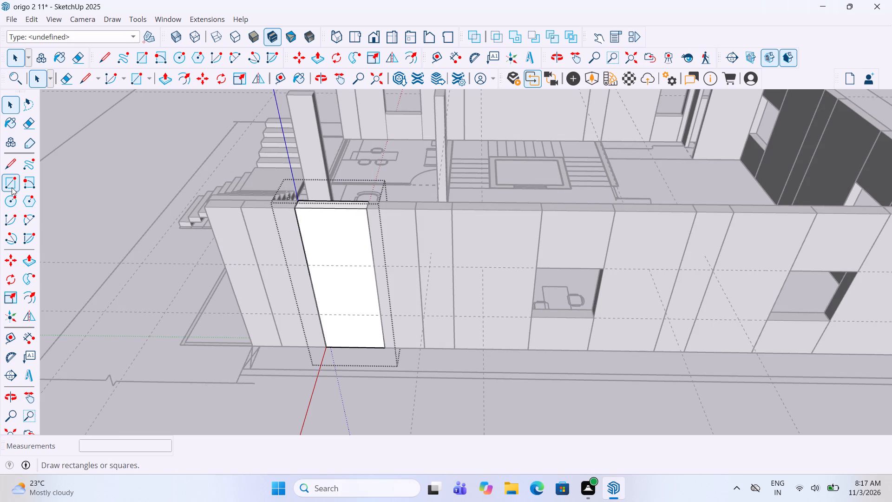
{"action": "left_click", "coordinate": [12, 187]}
{"action": "scroll", "coordinate": [323, 290], "scroll_direction": "up", "scroll_amount": 5}
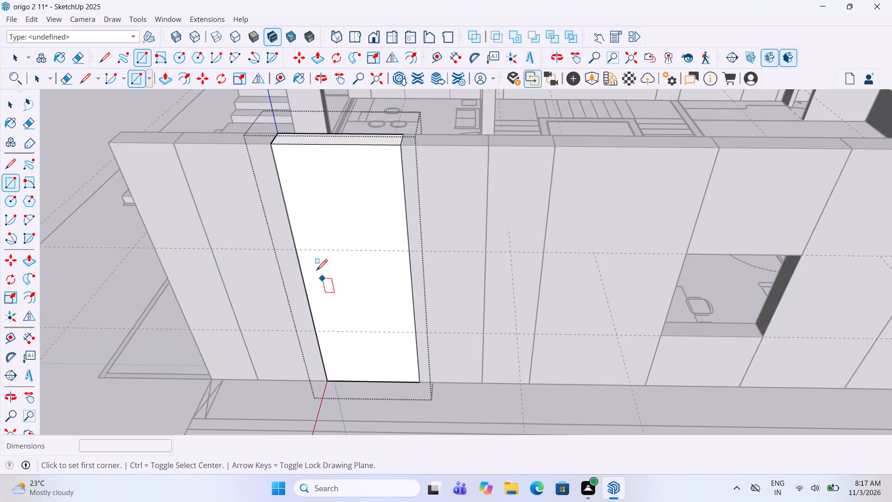
{"action": "scroll", "coordinate": [308, 264], "scroll_direction": "up", "scroll_amount": 3}
{"action": "left_click", "coordinate": [295, 243]}
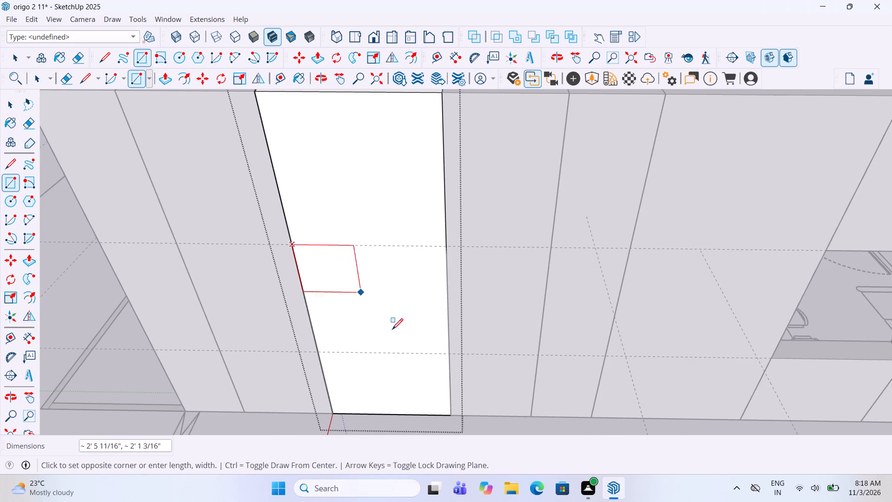
{"action": "left_click", "coordinate": [450, 355]}
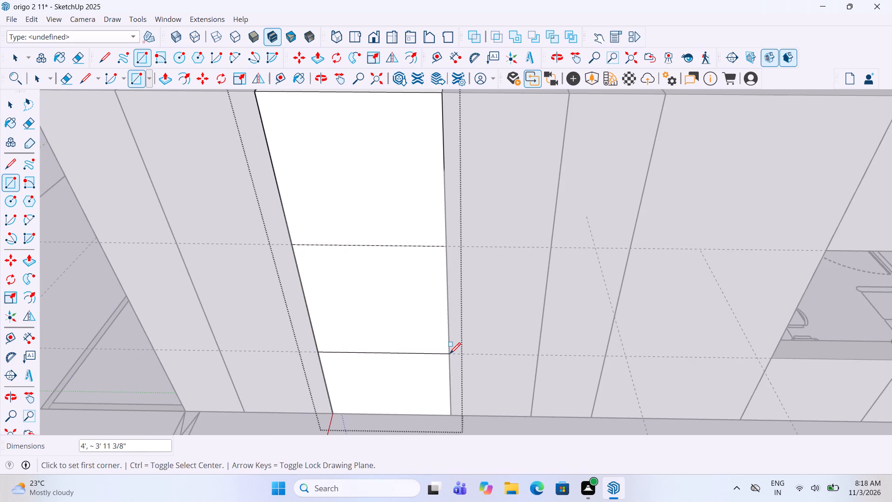
Push the rectangle 9" through the third side-wall panel and delete its remaining face to cut the window opening.
{"action": "key", "text": "p"}
{"action": "left_click", "coordinate": [405, 323]}
{"action": "left_click", "coordinate": [376, 269]}
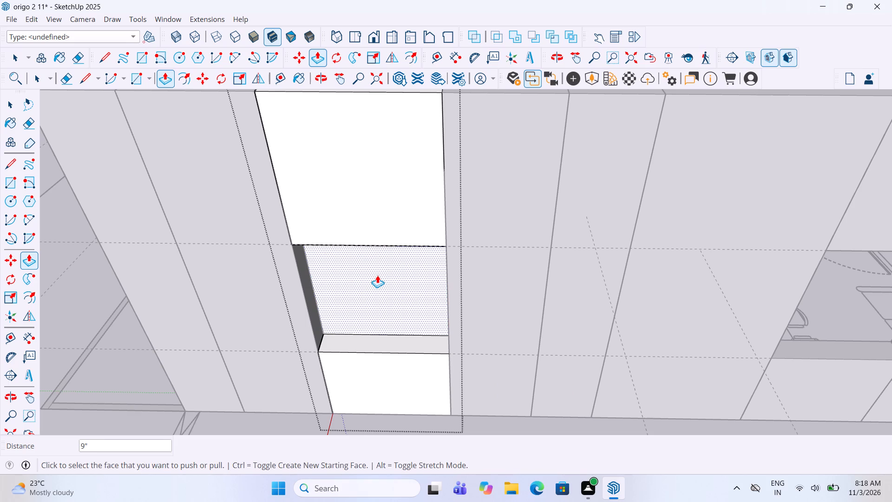
{"action": "left_click", "coordinate": [377, 275]}
{"action": "key", "text": "Delete"}
{"action": "key", "text": "space"}
{"action": "key", "text": "space"}
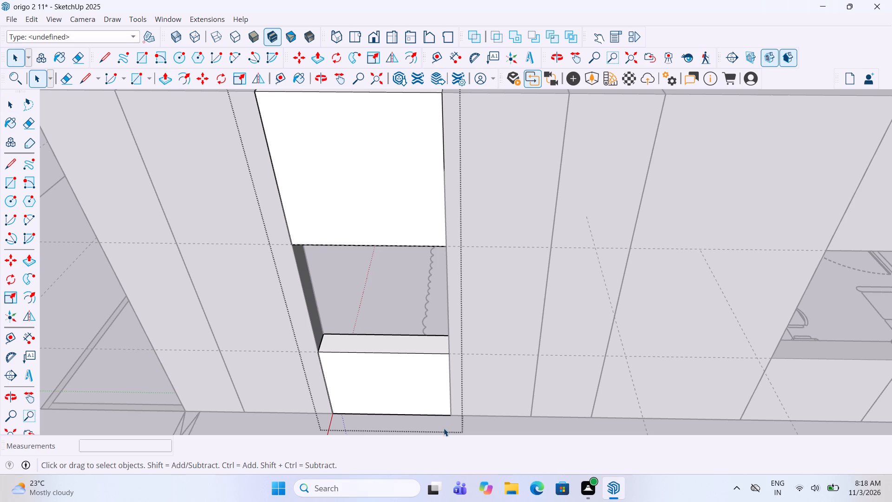
{"action": "left_click", "coordinate": [444, 428]}
{"action": "scroll", "coordinate": [436, 385], "scroll_direction": "down", "scroll_amount": 3}
{"action": "scroll", "coordinate": [313, 331], "scroll_direction": "down", "scroll_amount": 2}
{"action": "middle_click_drag", "start_coordinate": [250, 330], "coordinate": [300, 324]}
{"action": "left_click", "coordinate": [197, 338]}
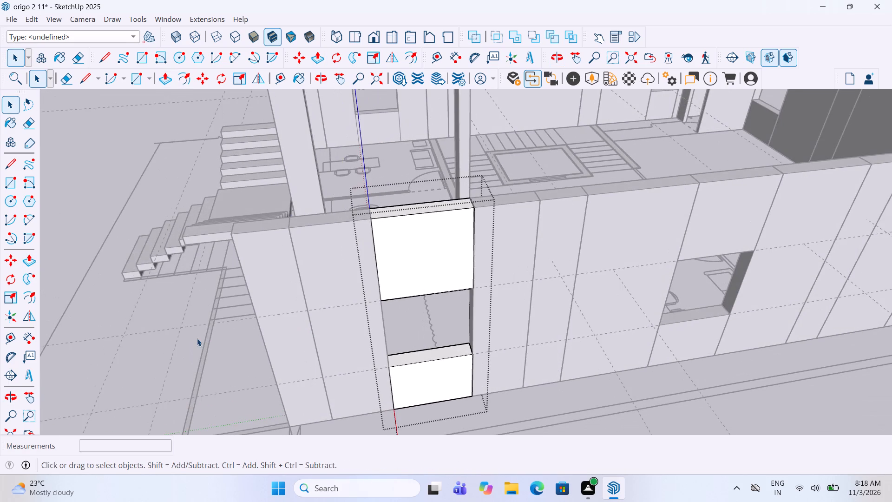
Make a group from the long stairwell wall strip on the side facing away from the entrance stairs.
{"action": "middle_click_drag", "start_coordinate": [206, 333], "coordinate": [568, 349]}
{"action": "scroll", "coordinate": [391, 345], "scroll_direction": "down", "scroll_amount": 6}
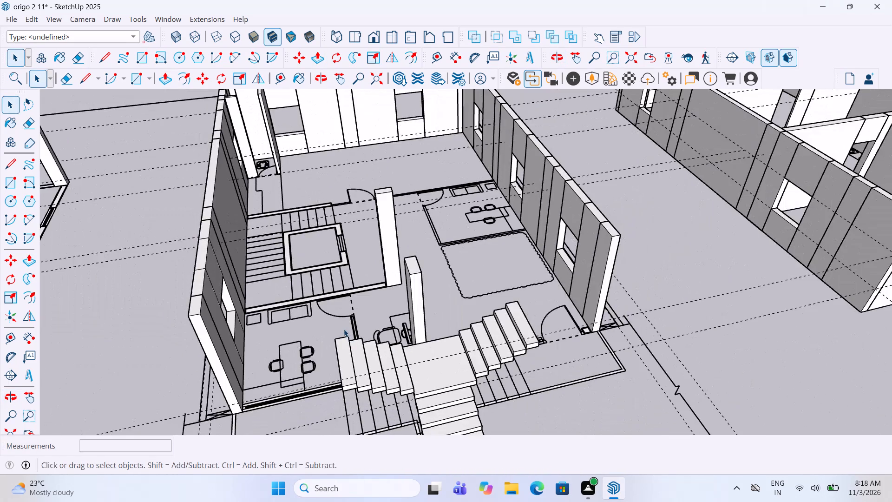
{"action": "scroll", "coordinate": [343, 331], "scroll_direction": "down", "scroll_amount": 4}
{"action": "scroll", "coordinate": [329, 369], "scroll_direction": "up", "scroll_amount": 3}
{"action": "scroll", "coordinate": [331, 298], "scroll_direction": "up", "scroll_amount": 1}
{"action": "middle_click_drag", "start_coordinate": [331, 298], "coordinate": [315, 337]}
{"action": "scroll", "coordinate": [315, 347], "scroll_direction": "down", "scroll_amount": 4}
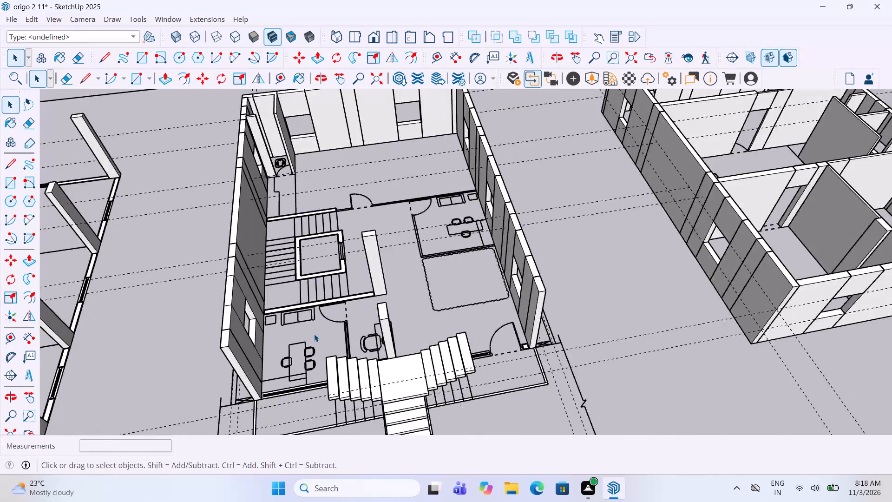
{"action": "scroll", "coordinate": [332, 205], "scroll_direction": "up", "scroll_amount": 17}
{"action": "left_click", "coordinate": [302, 246]}
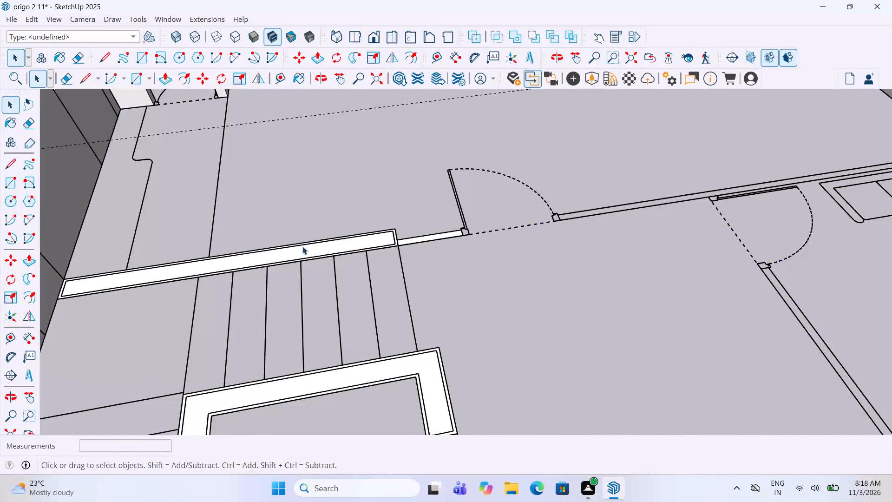
{"action": "left_click", "coordinate": [304, 249]}
{"action": "right_click", "coordinate": [306, 252]}
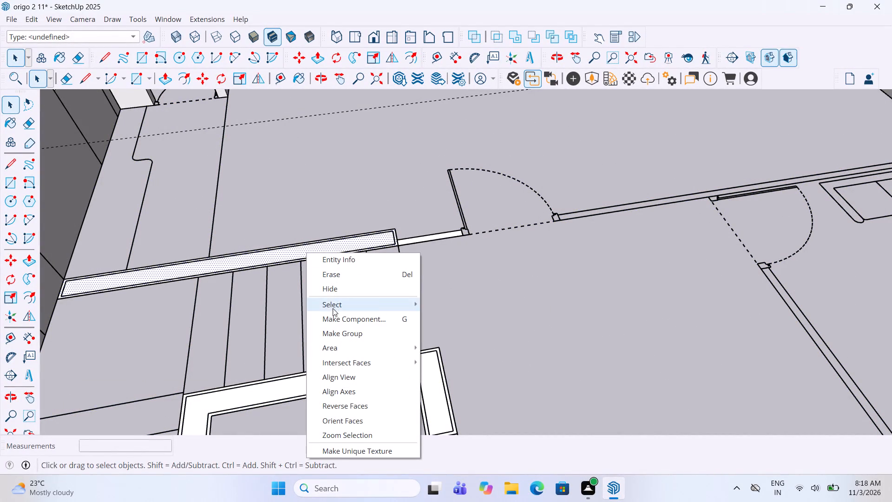
{"action": "left_click", "coordinate": [338, 331]}
Make a group from the short wall strip between the stairwell wall's end and the door.
{"action": "left_click", "coordinate": [424, 238]}
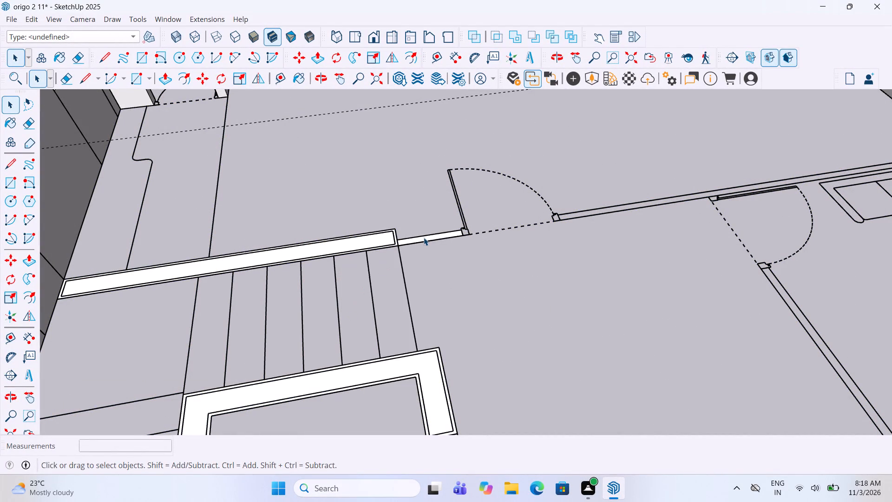
{"action": "left_click", "coordinate": [426, 240]}
{"action": "scroll", "coordinate": [426, 240], "scroll_direction": "up", "scroll_amount": 4}
{"action": "left_click", "coordinate": [424, 233]}
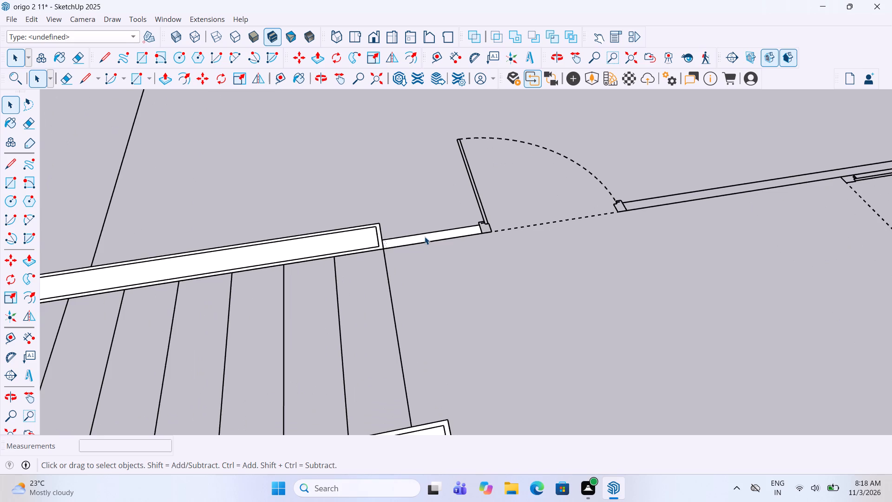
{"action": "right_click", "coordinate": [425, 237]}
{"action": "left_click", "coordinate": [462, 318]}
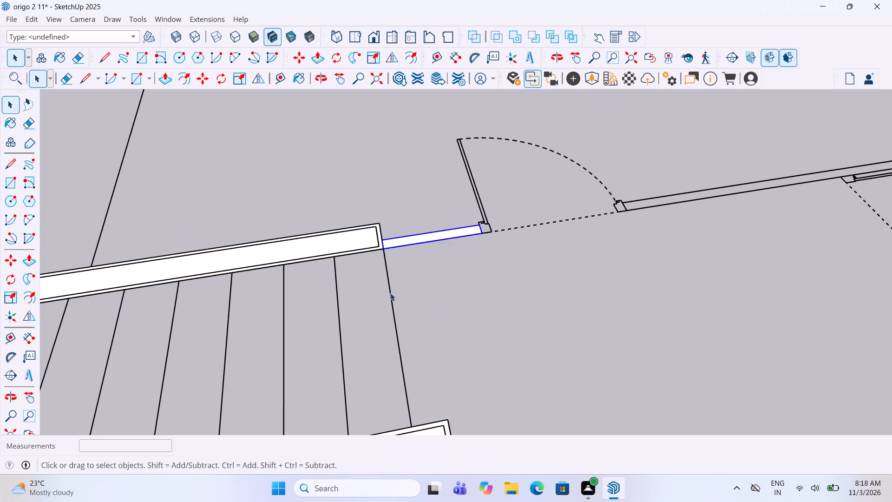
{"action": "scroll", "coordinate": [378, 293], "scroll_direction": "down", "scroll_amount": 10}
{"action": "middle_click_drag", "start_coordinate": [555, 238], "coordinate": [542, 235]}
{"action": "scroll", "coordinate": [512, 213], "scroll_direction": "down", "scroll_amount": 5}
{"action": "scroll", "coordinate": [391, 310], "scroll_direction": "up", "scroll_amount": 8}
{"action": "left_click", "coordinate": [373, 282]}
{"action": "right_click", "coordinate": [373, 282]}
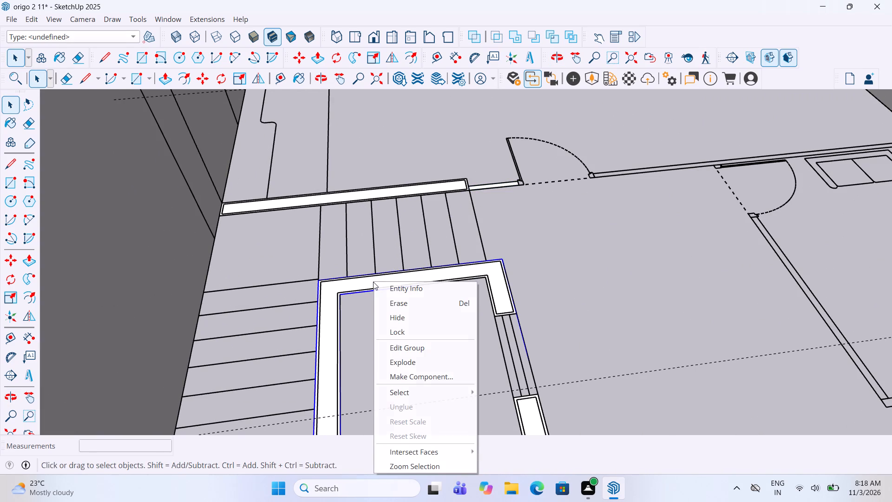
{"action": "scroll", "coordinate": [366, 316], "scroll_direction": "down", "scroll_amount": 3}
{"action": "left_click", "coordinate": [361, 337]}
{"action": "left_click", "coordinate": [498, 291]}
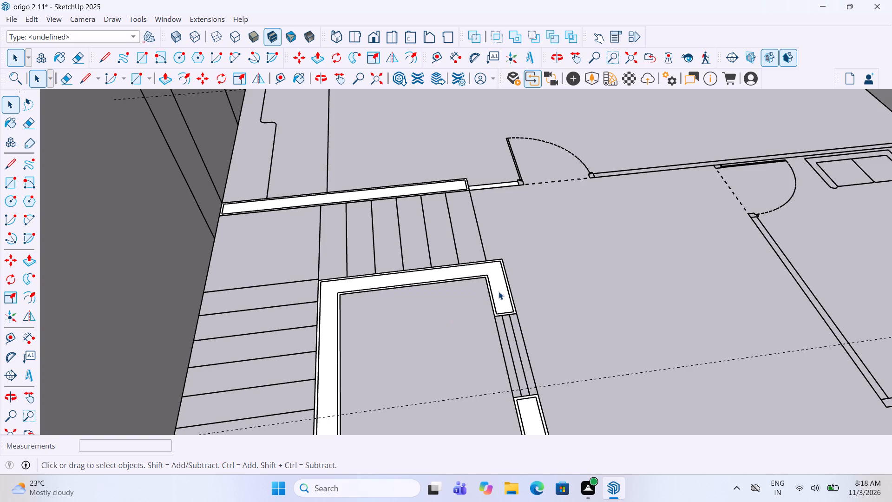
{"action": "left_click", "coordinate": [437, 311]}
Make a group from the long wall strip between the staircase and the sofa room on the entrance side.
{"action": "scroll", "coordinate": [429, 231], "scroll_direction": "down", "scroll_amount": 11}
{"action": "scroll", "coordinate": [433, 319], "scroll_direction": "up", "scroll_amount": 5}
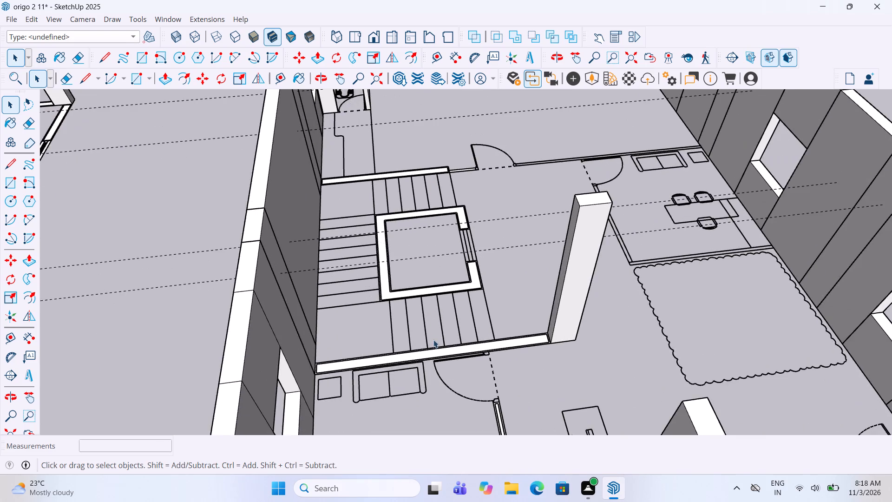
{"action": "scroll", "coordinate": [433, 340], "scroll_direction": "up", "scroll_amount": 3}
{"action": "left_click", "coordinate": [433, 362]}
{"action": "right_click", "coordinate": [433, 362]}
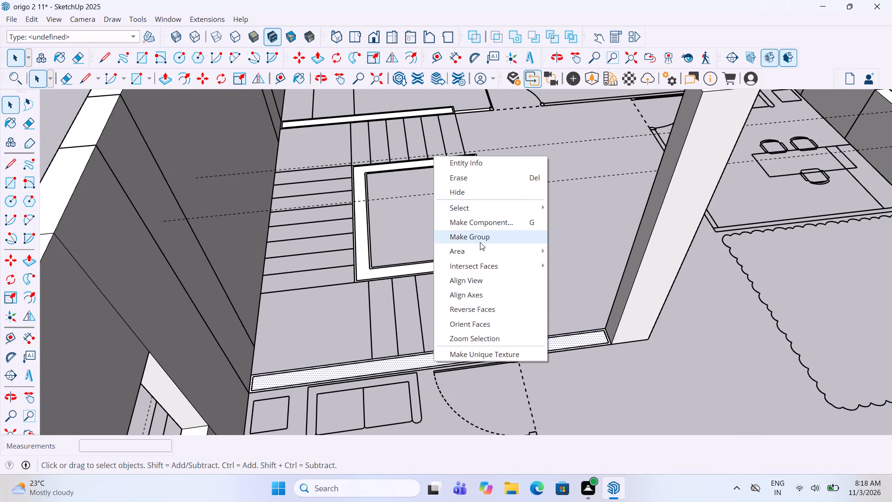
{"action": "left_click", "coordinate": [480, 242]}
Make a group from the thin partition strip between the sofa room and the neighbouring desk area.
{"action": "scroll", "coordinate": [443, 255], "scroll_direction": "down", "scroll_amount": 10}
{"action": "scroll", "coordinate": [453, 322], "scroll_direction": "up", "scroll_amount": 7}
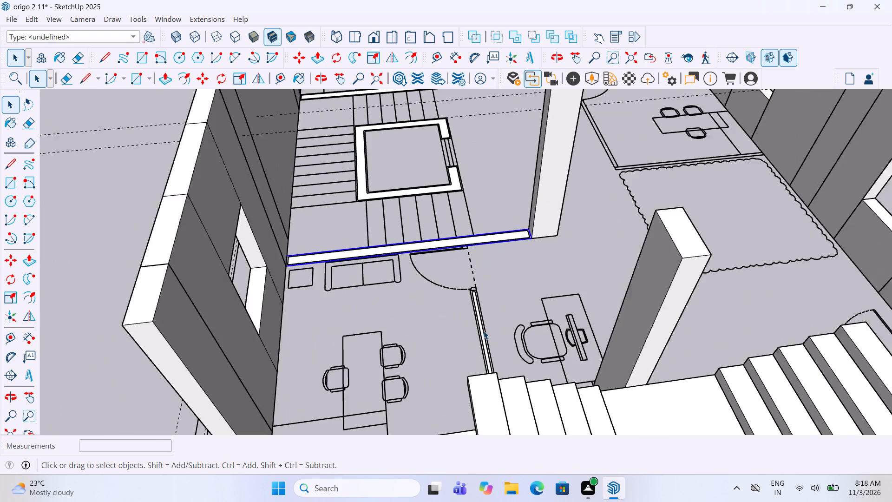
{"action": "scroll", "coordinate": [484, 331], "scroll_direction": "up", "scroll_amount": 8}
{"action": "left_click", "coordinate": [478, 324]}
{"action": "right_click", "coordinate": [478, 324]}
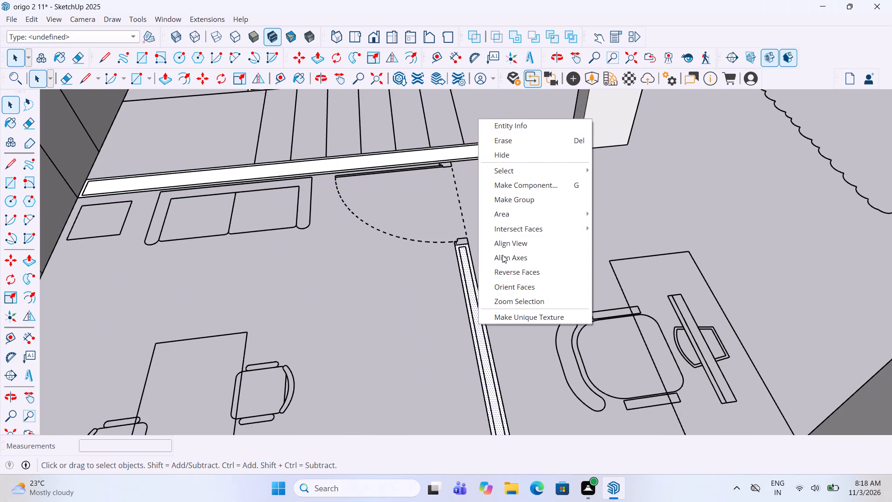
{"action": "left_click", "coordinate": [517, 198]}
Raise the small wall piece beside the entrance door 11' with Push/Pull, inside its group.
{"action": "scroll", "coordinate": [432, 261], "scroll_direction": "down", "scroll_amount": 14}
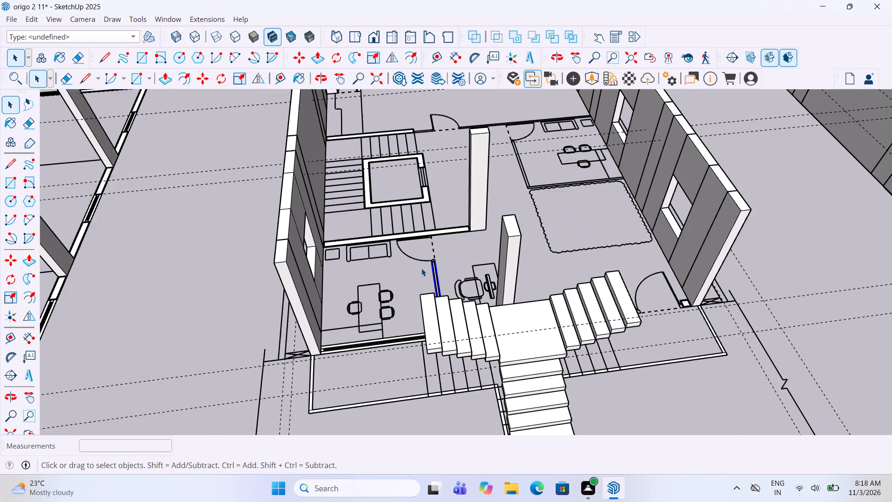
{"action": "middle_click_drag", "start_coordinate": [420, 268], "coordinate": [380, 255]}
{"action": "scroll", "coordinate": [654, 323], "scroll_direction": "up", "scroll_amount": 4}
{"action": "scroll", "coordinate": [697, 343], "scroll_direction": "up", "scroll_amount": 5}
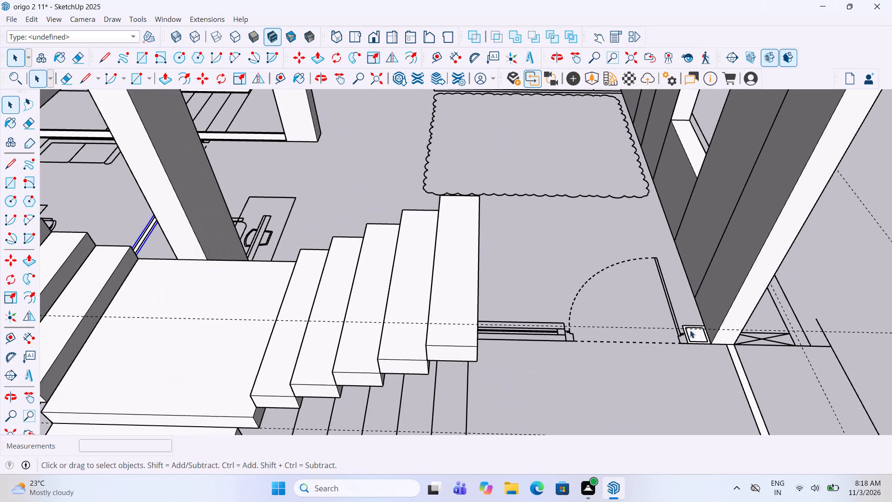
{"action": "left_click", "coordinate": [690, 328]}
{"action": "left_click", "coordinate": [694, 335]}
{"action": "right_click", "coordinate": [694, 335]}
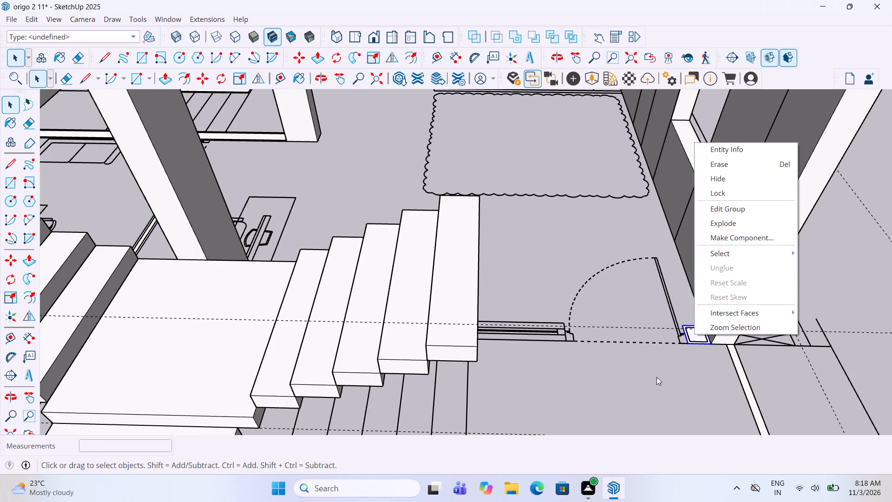
{"action": "left_click", "coordinate": [657, 377]}
{"action": "double_click", "coordinate": [696, 333]}
{"action": "key", "text": "p"}
{"action": "left_click", "coordinate": [695, 332]}
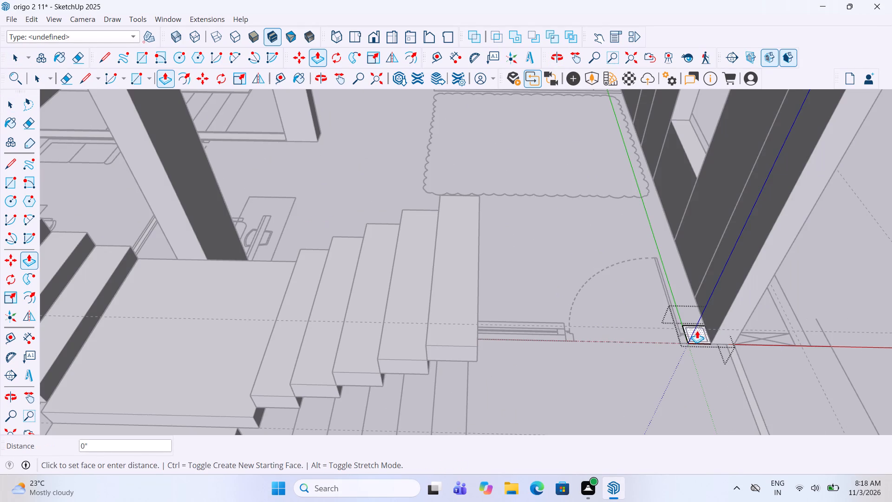
{"action": "scroll", "coordinate": [697, 330], "scroll_direction": "down", "scroll_amount": 8}
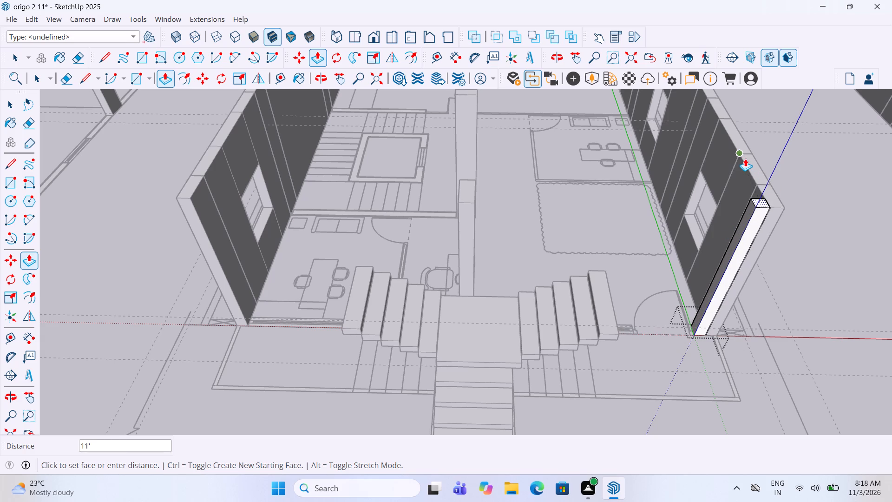
{"action": "left_click", "coordinate": [745, 159]}
{"action": "key", "text": "space"}
{"action": "left_click", "coordinate": [677, 281]}
Raise the far stairwell wall strip to the top of the exterior walls with Push/Pull, inside its group.
{"action": "middle_click_drag", "start_coordinate": [544, 242], "coordinate": [546, 297]}
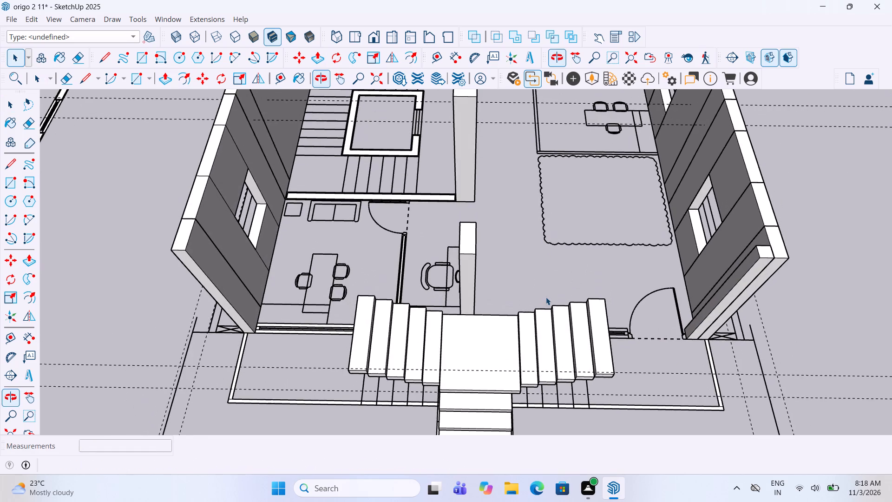
{"action": "scroll", "coordinate": [535, 337], "scroll_direction": "down", "scroll_amount": 11}
{"action": "scroll", "coordinate": [477, 206], "scroll_direction": "up", "scroll_amount": 9}
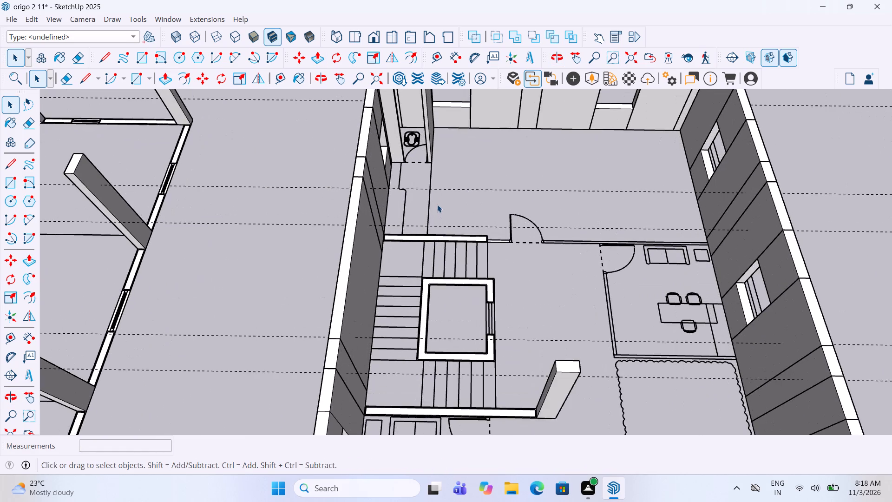
{"action": "scroll", "coordinate": [431, 216], "scroll_direction": "up", "scroll_amount": 8}
{"action": "left_click", "coordinate": [434, 257]}
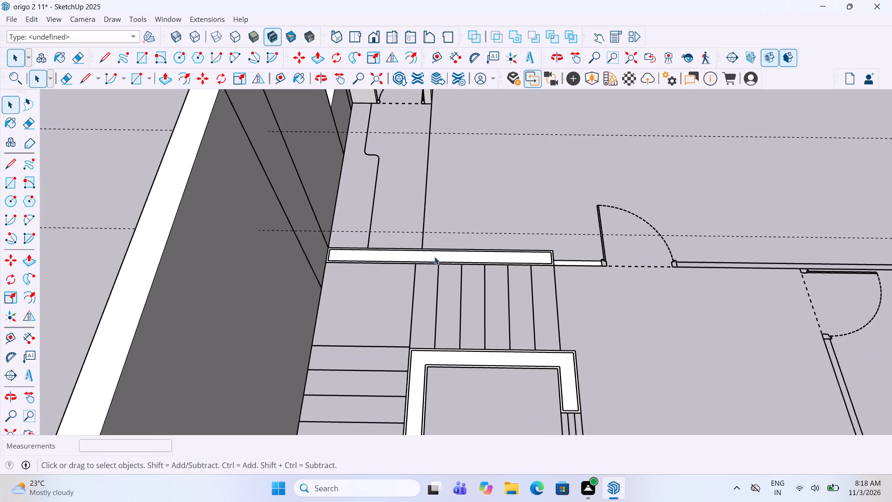
{"action": "double_click", "coordinate": [434, 257]}
{"action": "key", "text": "p"}
{"action": "left_click", "coordinate": [434, 257]}
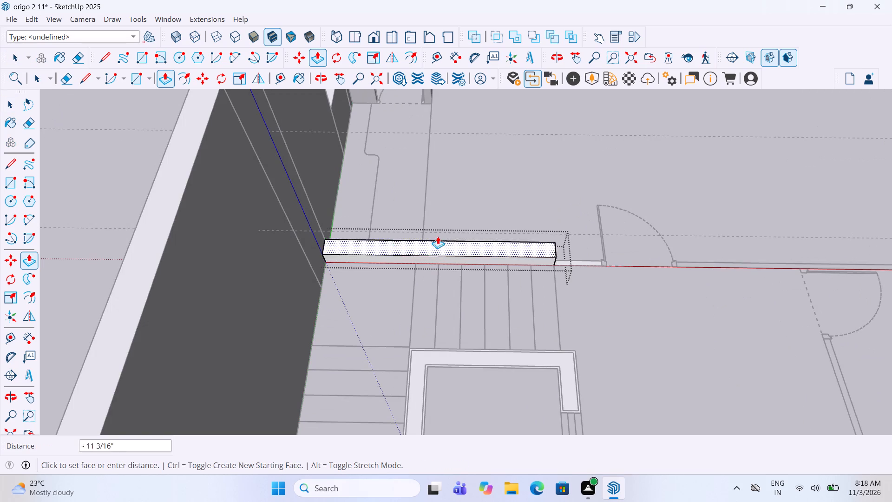
{"action": "scroll", "coordinate": [438, 235], "scroll_direction": "down", "scroll_amount": 5}
{"action": "left_click", "coordinate": [232, 230]}
{"action": "key", "text": "space"}
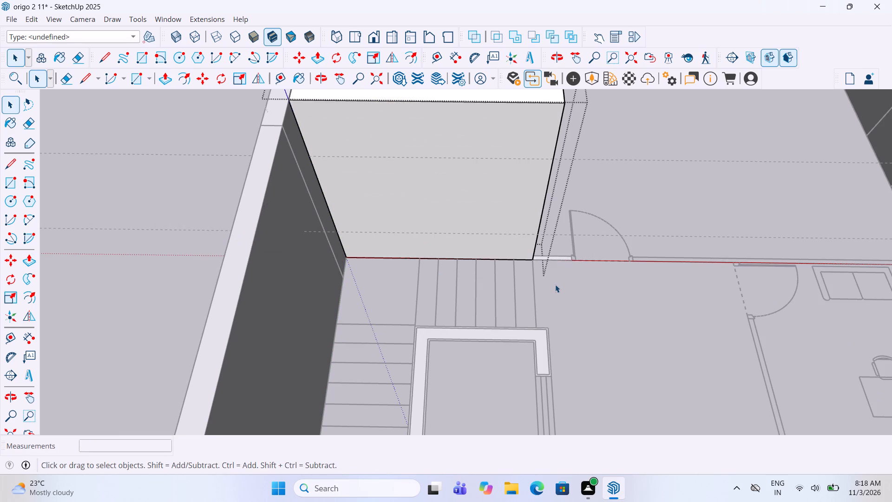
{"action": "left_click", "coordinate": [555, 284]}
Raise the short wall strip between the far stairwell wall and the door by the same height, inside its group.
{"action": "scroll", "coordinate": [558, 247], "scroll_direction": "up", "scroll_amount": 5}
{"action": "double_click", "coordinate": [557, 263]}
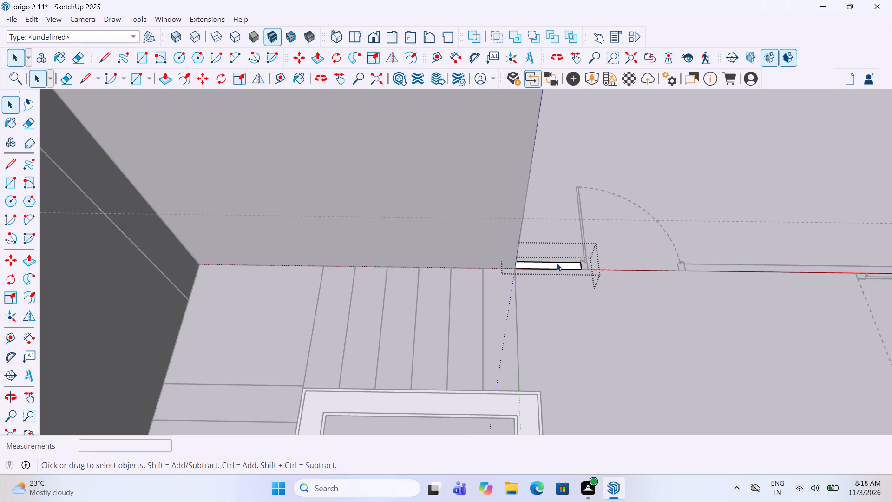
{"action": "key", "text": "p"}
{"action": "double_click", "coordinate": [557, 263]}
{"action": "key", "text": "space"}
{"action": "left_click", "coordinate": [551, 297]}
{"action": "scroll", "coordinate": [528, 238], "scroll_direction": "down", "scroll_amount": 6}
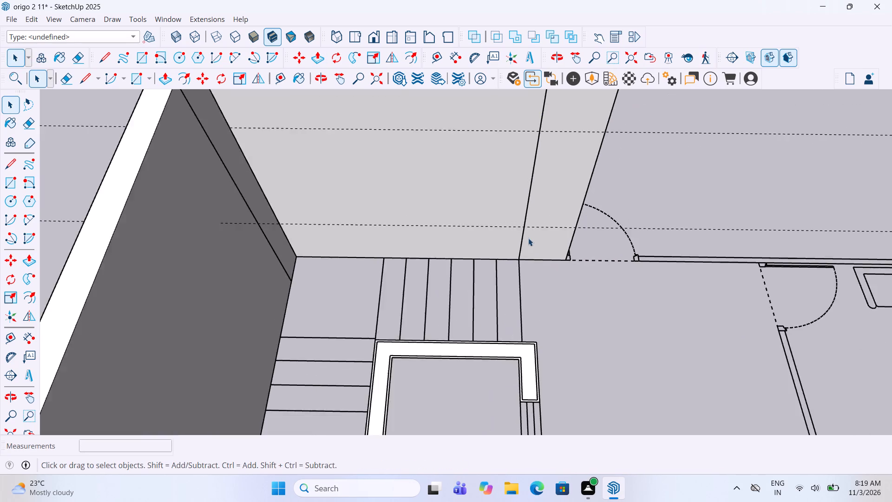
Raise the near stairwell wall strip, beside the sofa room, 11' with Push/Pull inside its group.
{"action": "scroll", "coordinate": [506, 260], "scroll_direction": "down", "scroll_amount": 9}
{"action": "scroll", "coordinate": [670, 289], "scroll_direction": "up", "scroll_amount": 4}
{"action": "scroll", "coordinate": [618, 241], "scroll_direction": "down", "scroll_amount": 8}
{"action": "scroll", "coordinate": [529, 354], "scroll_direction": "up", "scroll_amount": 3}
{"action": "scroll", "coordinate": [507, 317], "scroll_direction": "up", "scroll_amount": 7}
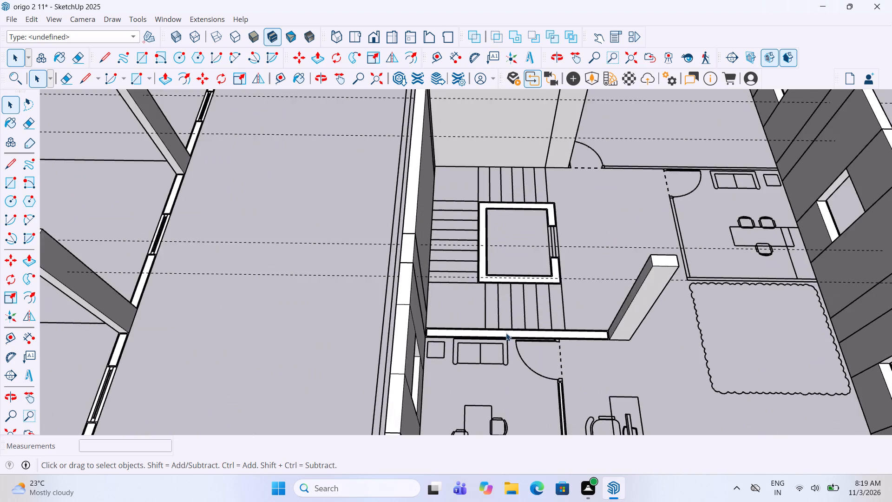
{"action": "scroll", "coordinate": [506, 333], "scroll_direction": "up", "scroll_amount": 3}
{"action": "left_click", "coordinate": [503, 336]}
{"action": "left_click_drag", "start_coordinate": [496, 336], "coordinate": [486, 336]}
{"action": "double_click", "coordinate": [489, 334]}
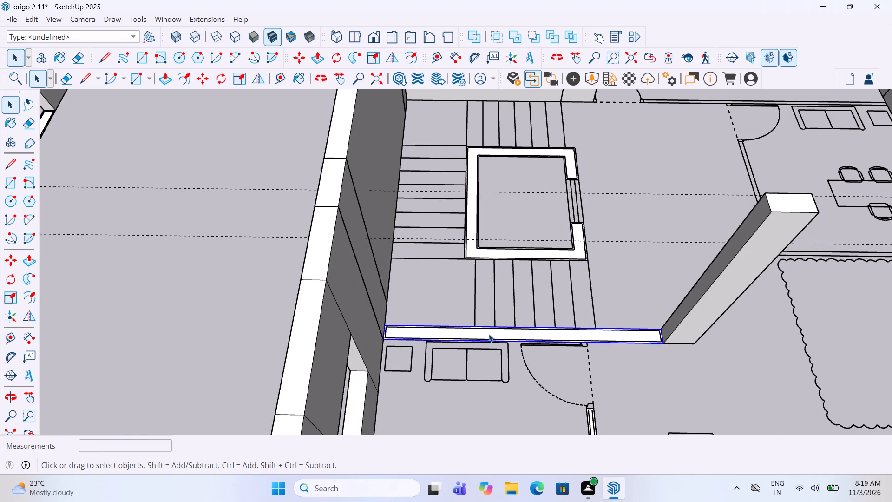
{"action": "key", "text": "p"}
{"action": "left_click", "coordinate": [491, 332]}
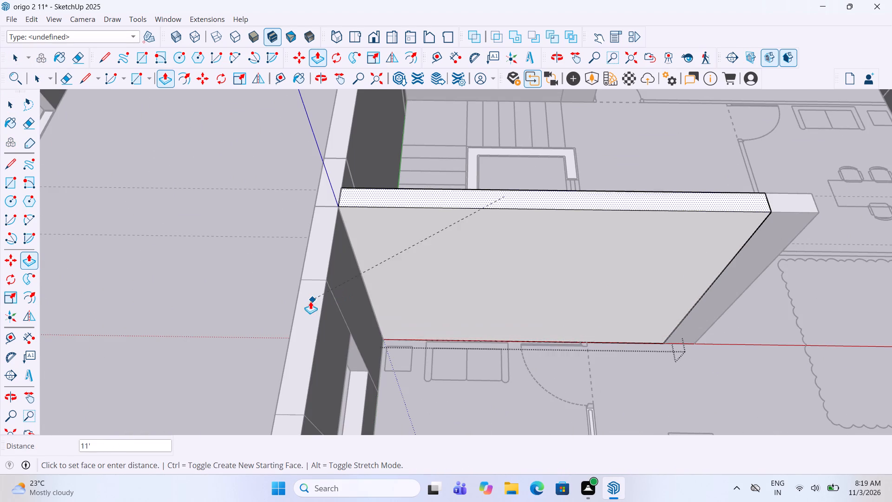
{"action": "left_click", "coordinate": [310, 301]}
{"action": "key", "text": "space"}
{"action": "left_click", "coordinate": [231, 302]}
Raise the thin partition between the sofa room and the desk area to the top of the exterior wall, inside its group.
{"action": "scroll", "coordinate": [434, 259], "scroll_direction": "down", "scroll_amount": 9}
{"action": "scroll", "coordinate": [467, 348], "scroll_direction": "up", "scroll_amount": 4}
{"action": "scroll", "coordinate": [508, 361], "scroll_direction": "up", "scroll_amount": 5}
{"action": "double_click", "coordinate": [536, 383]}
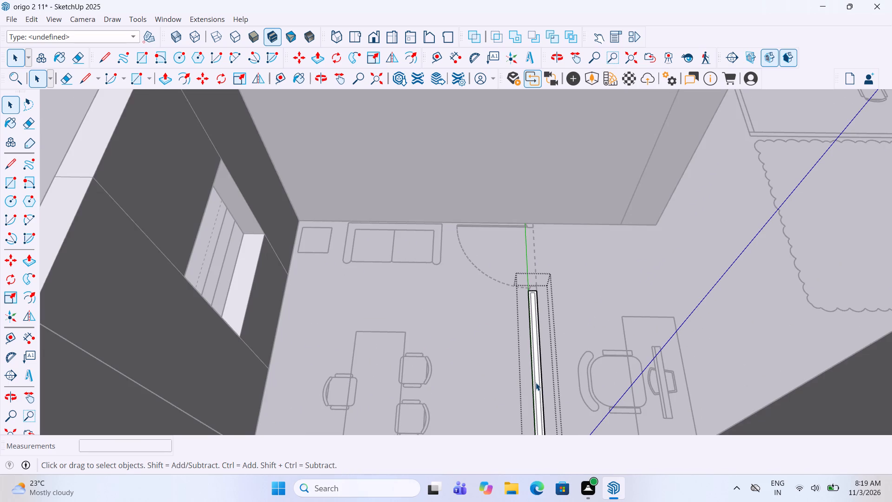
{"action": "key", "text": "p"}
{"action": "left_click", "coordinate": [536, 376]}
{"action": "scroll", "coordinate": [537, 350], "scroll_direction": "down", "scroll_amount": 5}
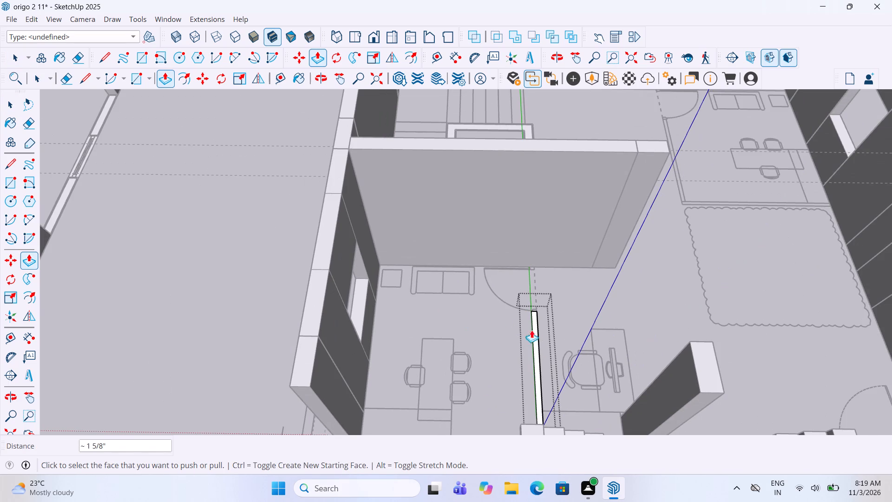
{"action": "left_click", "coordinate": [538, 354]}
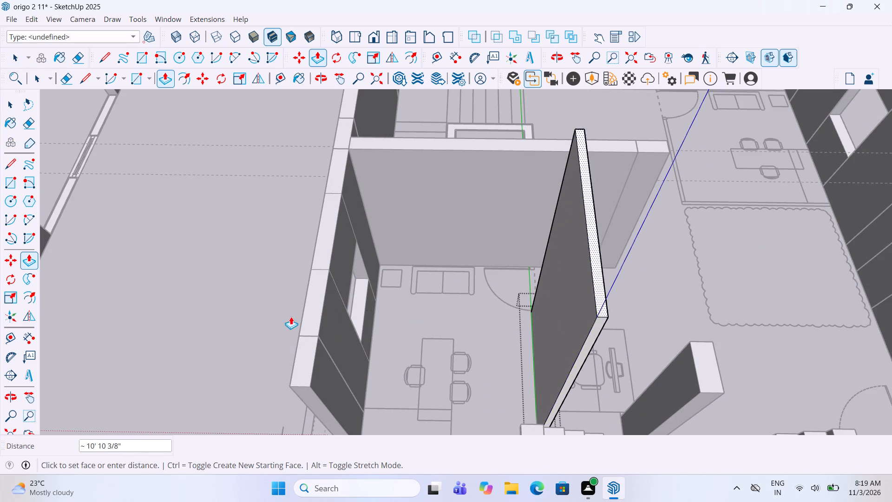
{"action": "left_click", "coordinate": [305, 335]}
{"action": "key", "text": "space"}
{"action": "left_click", "coordinate": [492, 334]}
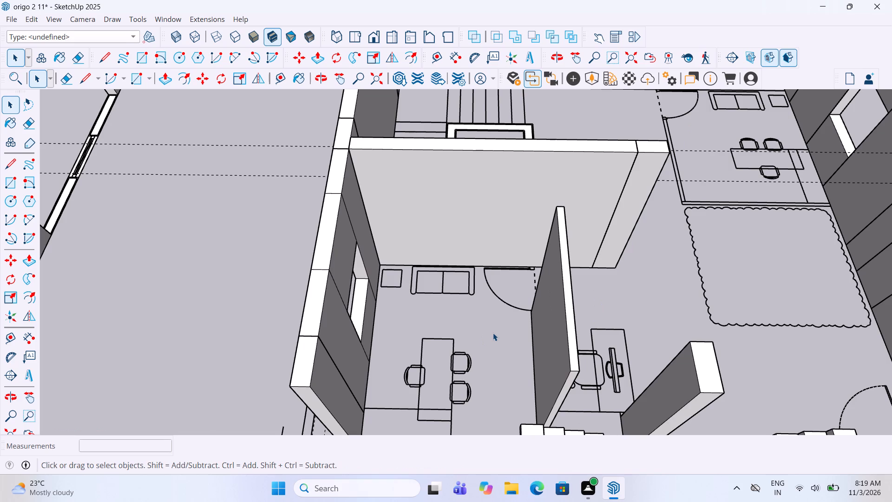
{"action": "scroll", "coordinate": [493, 333], "scroll_direction": "down", "scroll_amount": 4}
{"action": "left_click", "coordinate": [305, 307]}
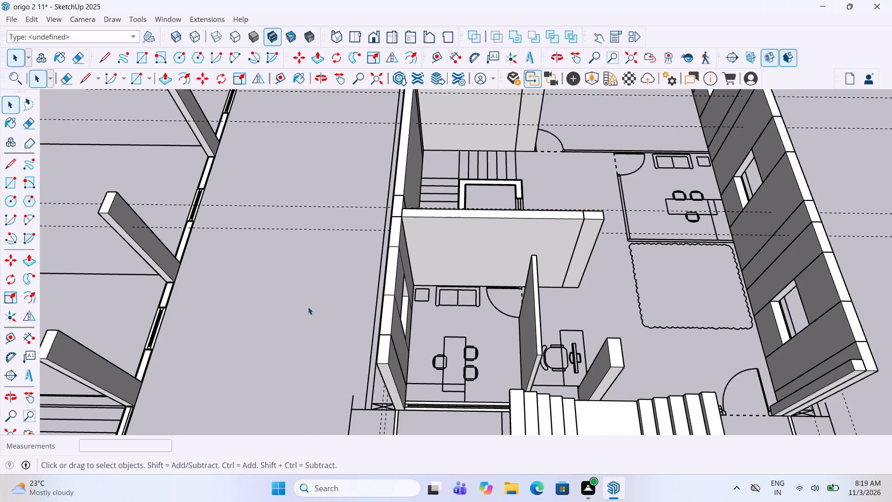
Trace the partition strip from the far room's door jamb to the opposite exterior wall as a rectangle about 15' 6 3/8" by 3".
{"action": "scroll", "coordinate": [429, 308], "scroll_direction": "down", "scroll_amount": 1}
{"action": "middle_click_drag", "start_coordinate": [438, 309], "coordinate": [414, 319]}
{"action": "scroll", "coordinate": [501, 286], "scroll_direction": "down", "scroll_amount": 5}
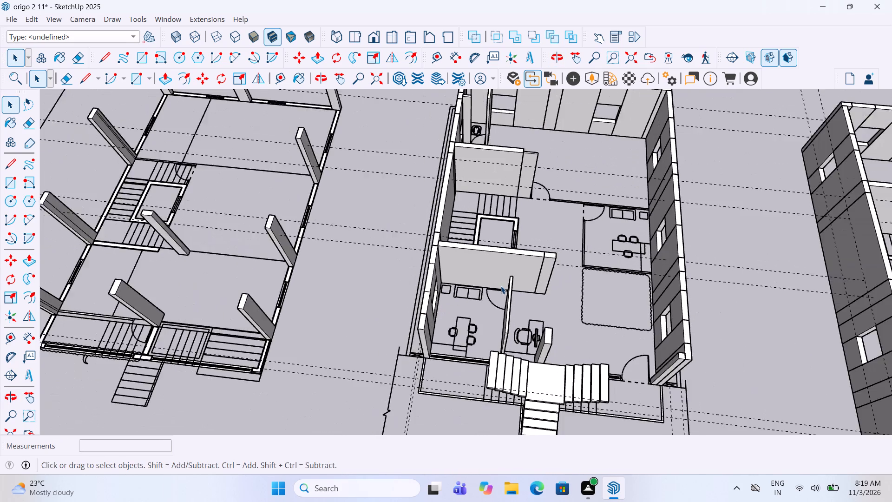
{"action": "scroll", "coordinate": [501, 286], "scroll_direction": "down", "scroll_amount": 5}
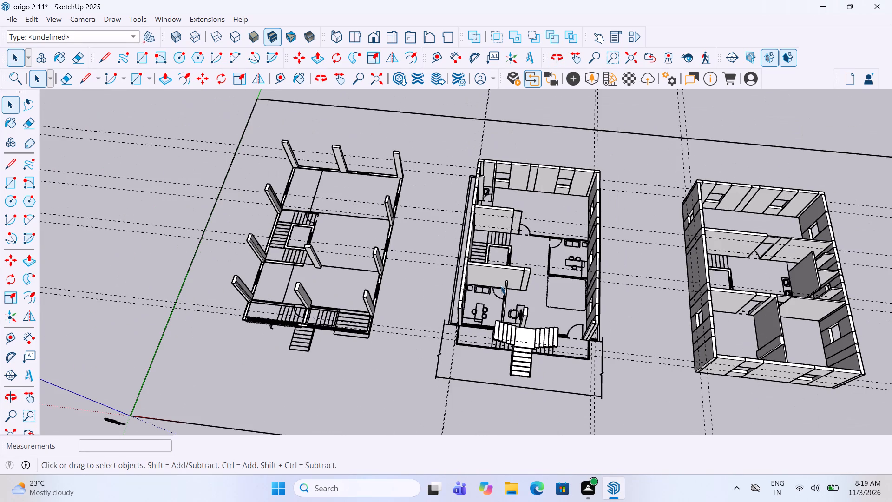
{"action": "scroll", "coordinate": [542, 241], "scroll_direction": "down", "scroll_amount": 2}
{"action": "scroll", "coordinate": [557, 235], "scroll_direction": "up", "scroll_amount": 5}
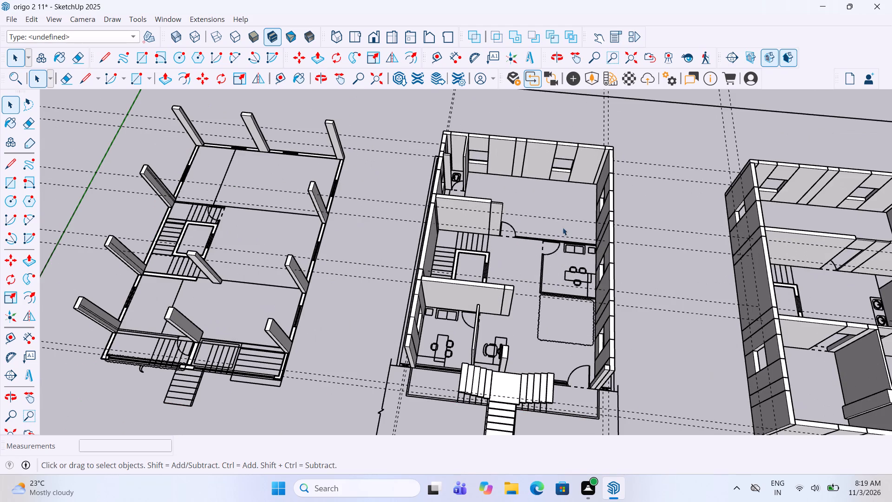
{"action": "scroll", "coordinate": [564, 234], "scroll_direction": "up", "scroll_amount": 6}
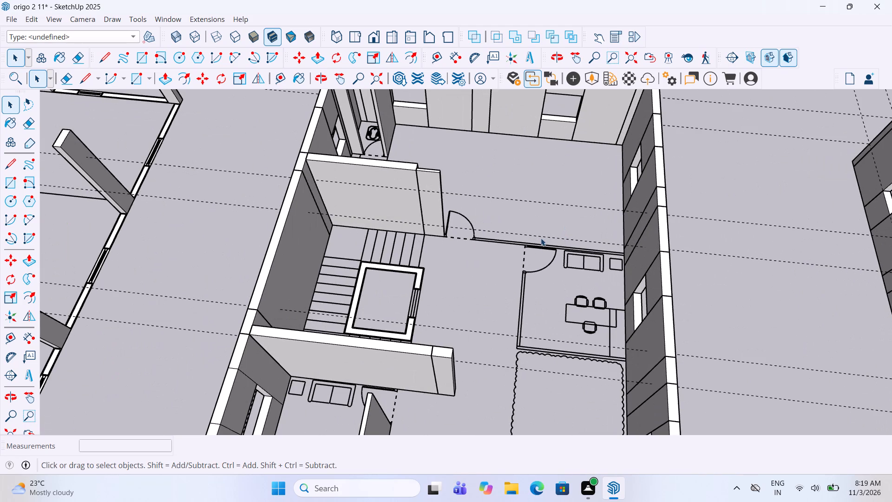
{"action": "middle_click_drag", "start_coordinate": [534, 246], "coordinate": [577, 250]}
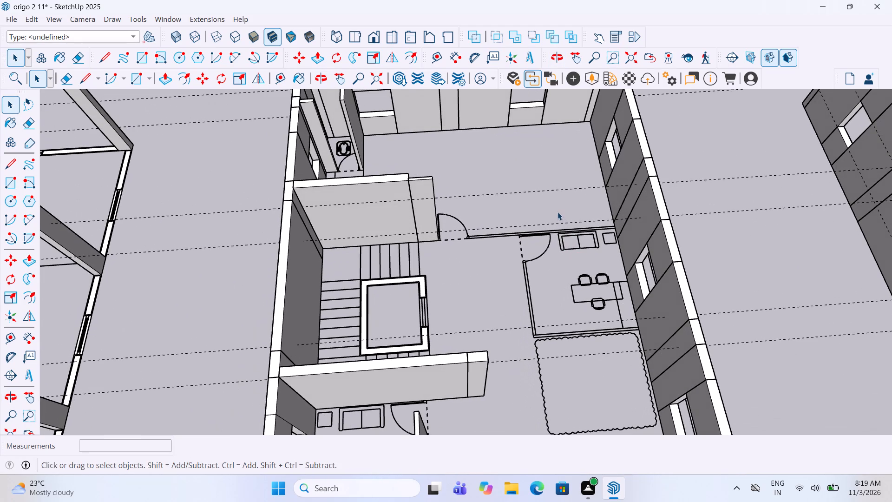
{"action": "scroll", "coordinate": [553, 155], "scroll_direction": "up", "scroll_amount": 3}
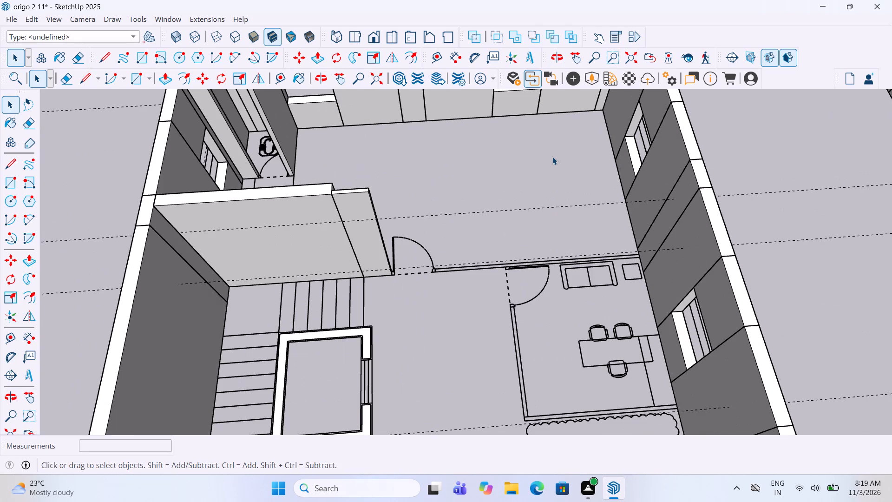
{"action": "scroll", "coordinate": [550, 180], "scroll_direction": "up", "scroll_amount": 4}
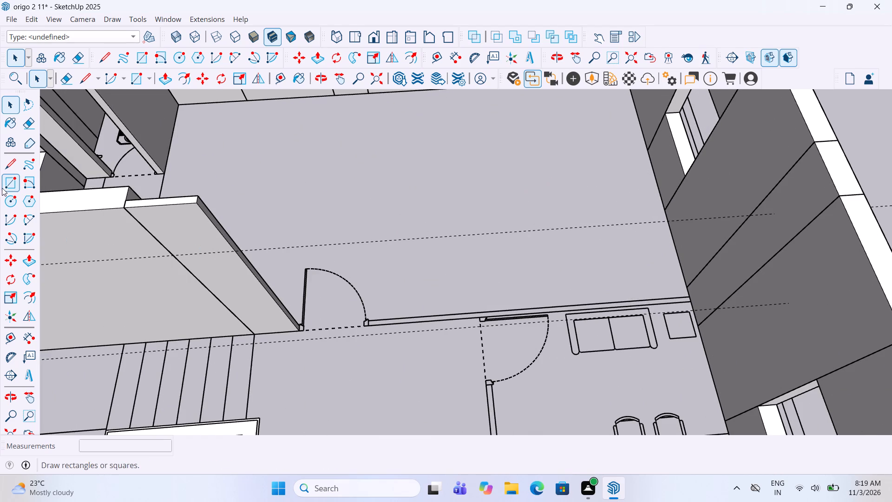
{"action": "left_click", "coordinate": [6, 187]}
{"action": "scroll", "coordinate": [376, 319], "scroll_direction": "up", "scroll_amount": 4}
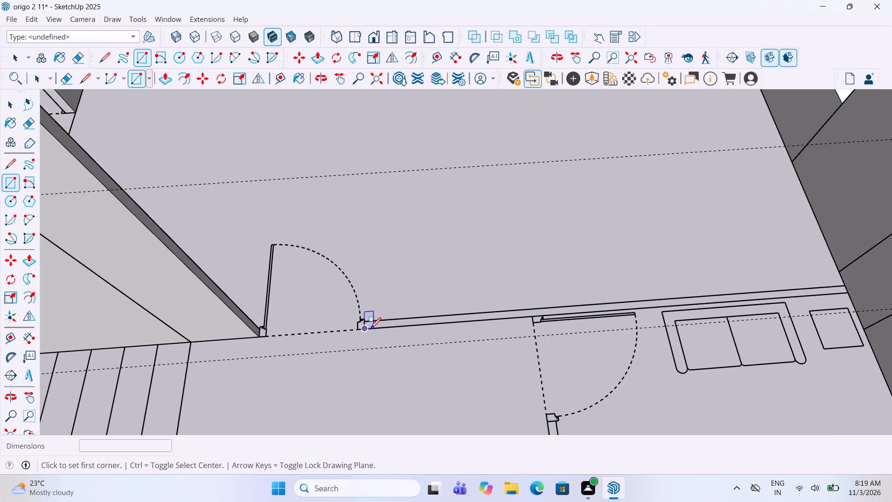
{"action": "left_click", "coordinate": [368, 330]}
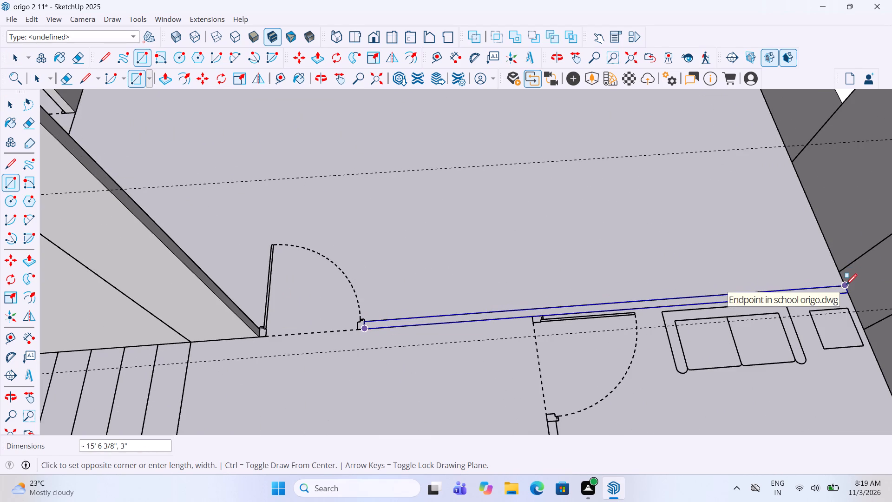
{"action": "left_click", "coordinate": [846, 286]}
{"action": "key", "text": "space"}
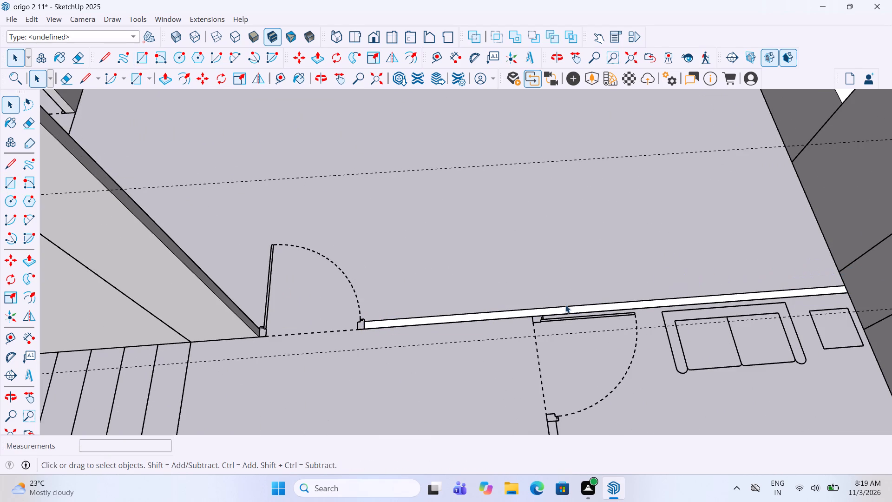
Make a group from the partition strip between the far room's door and the exterior wall.
{"action": "left_click", "coordinate": [481, 316]}
{"action": "right_click", "coordinate": [481, 316]}
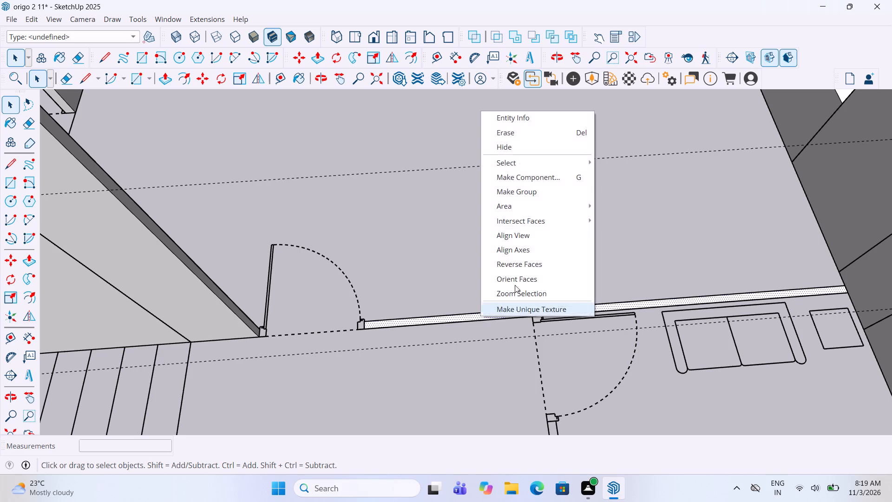
{"action": "left_click", "coordinate": [552, 195]}
Raise the far room's partition strip to the top of the short wall across the door with Push/Pull, inside its group.
{"action": "double_click", "coordinate": [505, 313]}
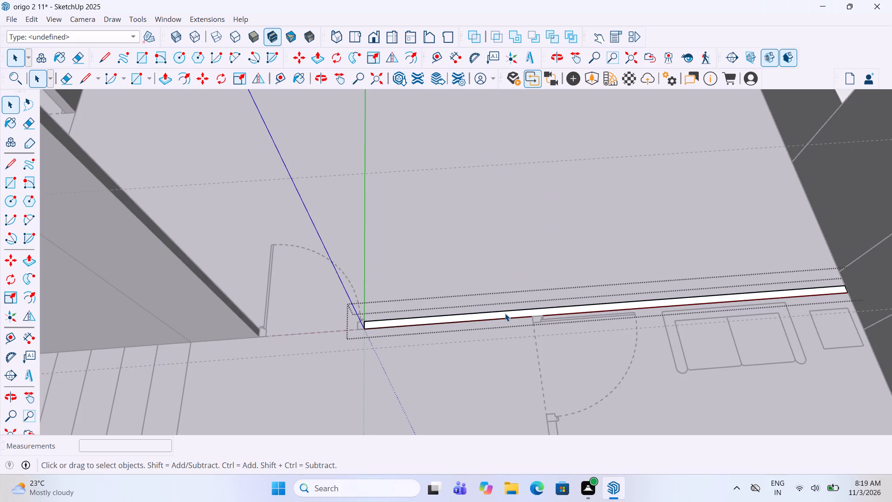
{"action": "key", "text": "p"}
{"action": "left_click", "coordinate": [501, 310]}
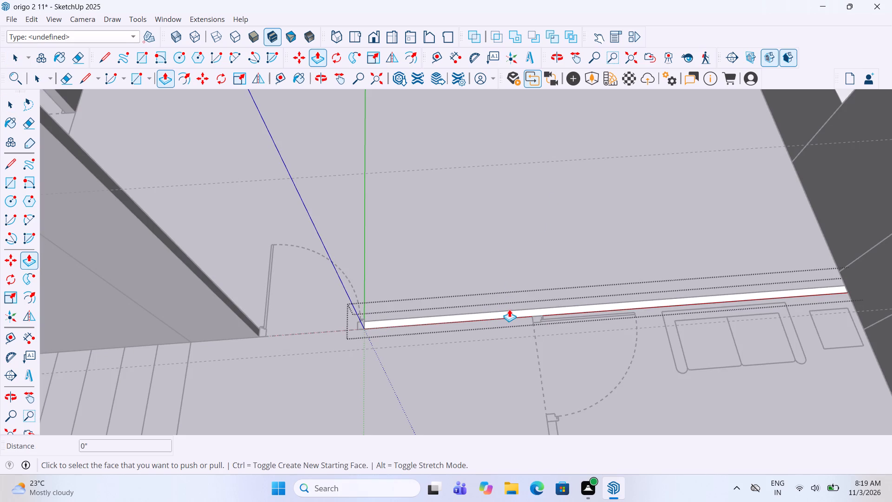
{"action": "left_click", "coordinate": [509, 313]}
{"action": "scroll", "coordinate": [532, 265], "scroll_direction": "down", "scroll_amount": 10}
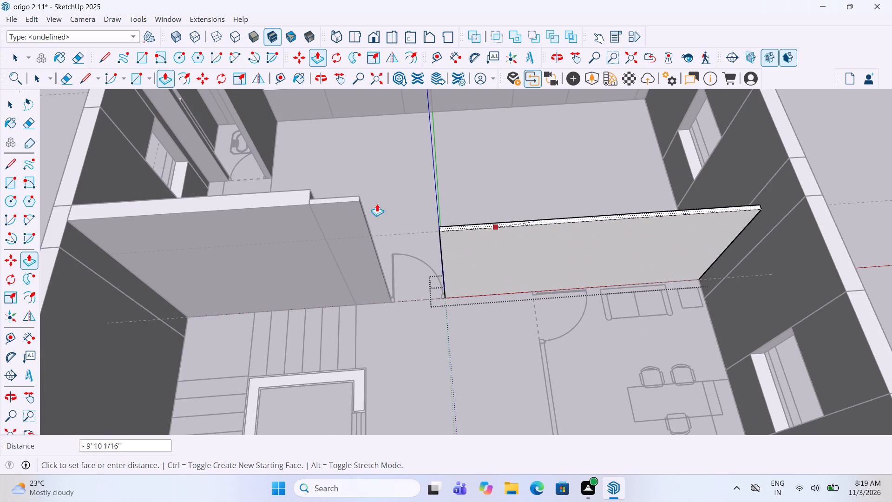
{"action": "left_click", "coordinate": [341, 201]}
{"action": "key", "text": "space"}
{"action": "left_click", "coordinate": [410, 348]}
Draw a rectangle across the toilet doorway, spanning between the two side walls at the wall's thickness.
{"action": "scroll", "coordinate": [415, 339], "scroll_direction": "down", "scroll_amount": 16}
{"action": "middle_click_drag", "start_coordinate": [405, 346], "coordinate": [398, 278]}
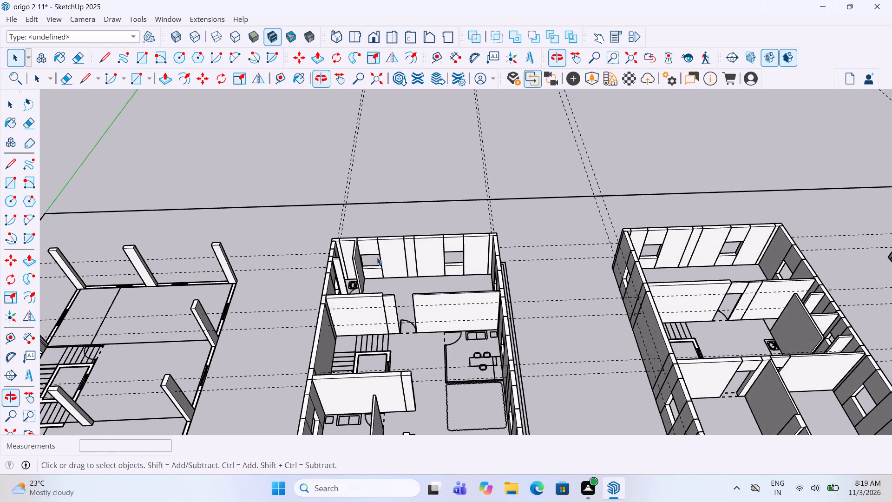
{"action": "scroll", "coordinate": [377, 257], "scroll_direction": "up", "scroll_amount": 3}
{"action": "scroll", "coordinate": [328, 291], "scroll_direction": "up", "scroll_amount": 14}
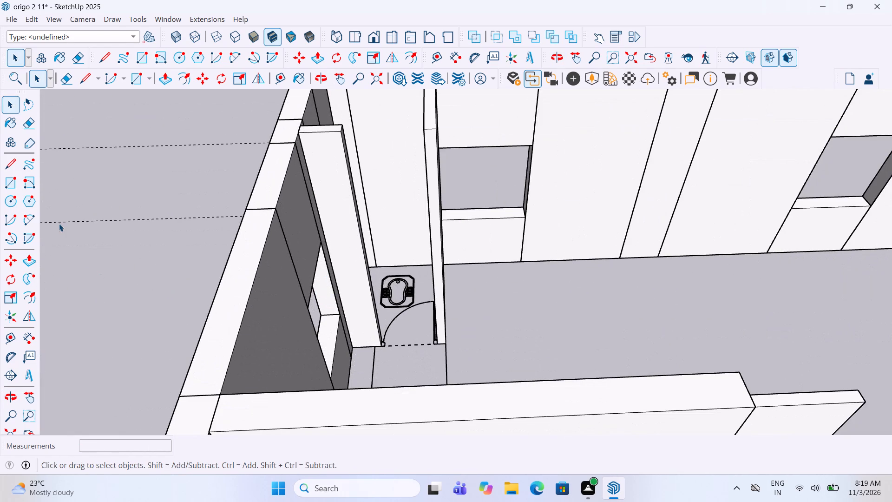
{"action": "left_click", "coordinate": [5, 183]}
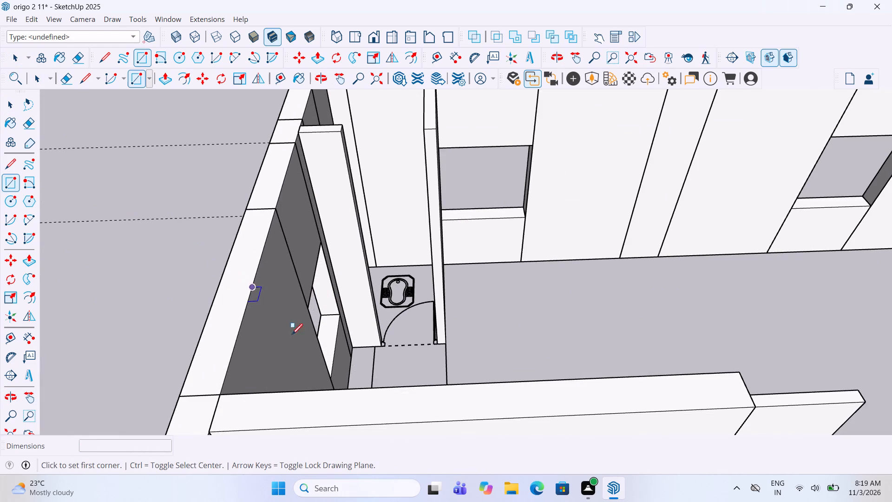
{"action": "scroll", "coordinate": [359, 370], "scroll_direction": "up", "scroll_amount": 5}
{"action": "scroll", "coordinate": [400, 336], "scroll_direction": "up", "scroll_amount": 5}
{"action": "middle_click_drag", "start_coordinate": [405, 330], "coordinate": [406, 351]}
{"action": "scroll", "coordinate": [501, 335], "scroll_direction": "up", "scroll_amount": 4}
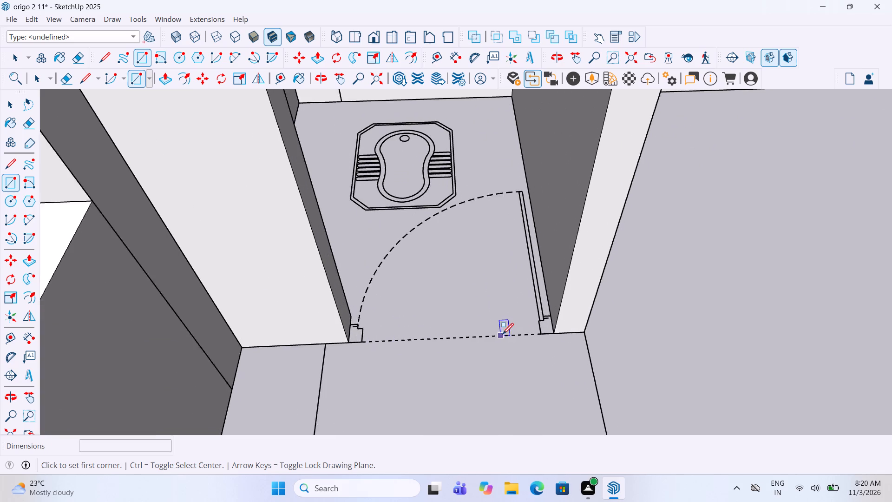
{"action": "left_click", "coordinate": [561, 336]}
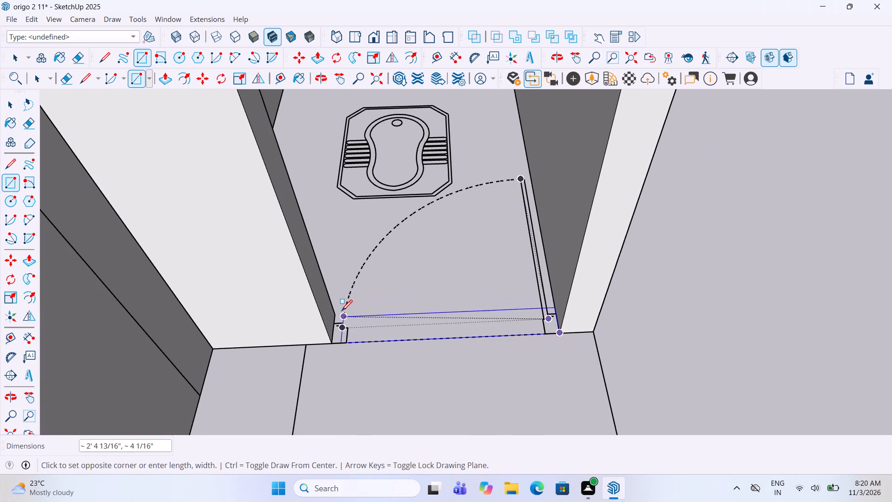
{"action": "left_click_drag", "start_coordinate": [335, 313], "coordinate": [343, 313]}
{"action": "key", "text": "space"}
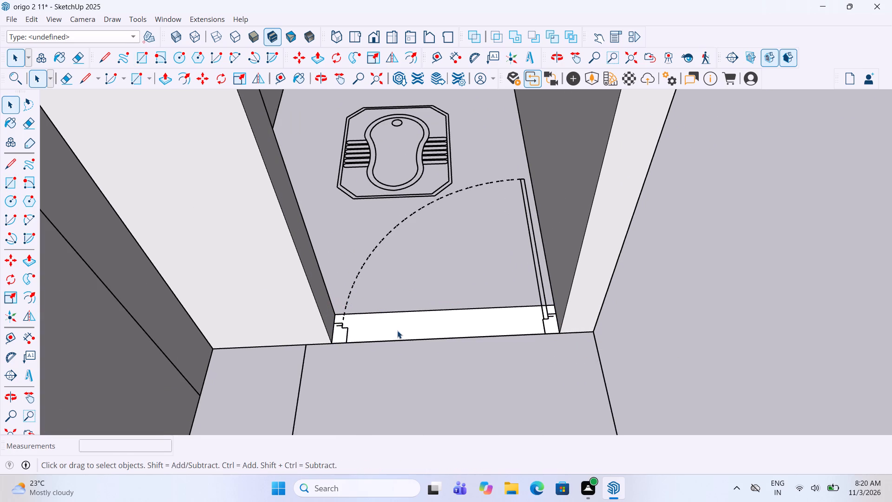
Make a group from the rectangle across the toilet doorway.
{"action": "left_click", "coordinate": [397, 330]}
{"action": "right_click", "coordinate": [397, 330]}
{"action": "left_click", "coordinate": [441, 205]}
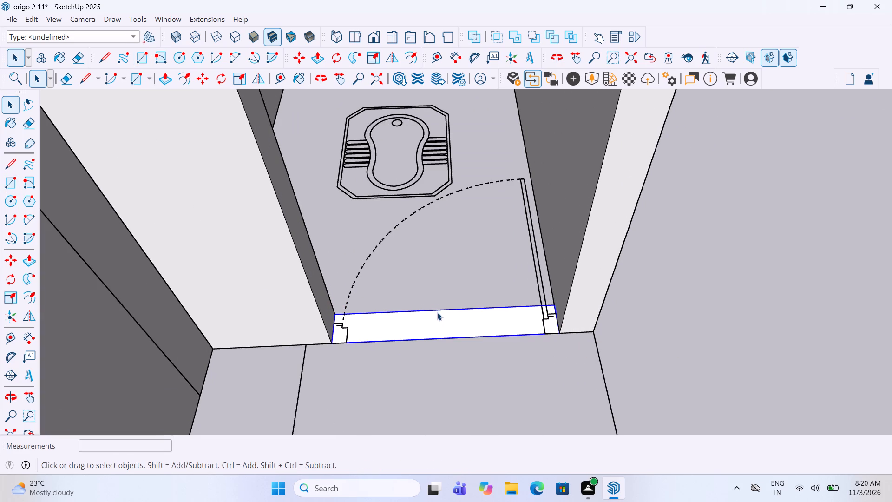
Raise the toilet doorway rectangle to the top of the exterior wall with Push/Pull, inside its group.
{"action": "left_click", "coordinate": [435, 326]}
{"action": "left_click", "coordinate": [430, 326]}
{"action": "key", "text": "p"}
{"action": "key", "text": "space"}
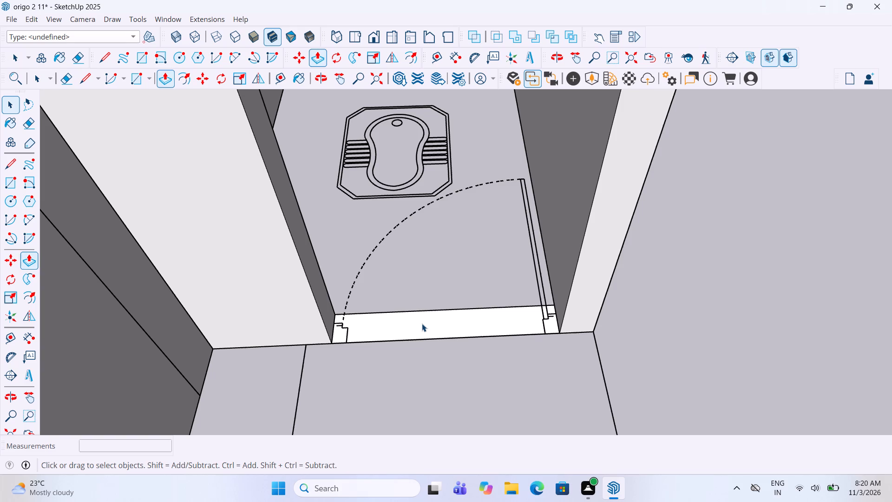
{"action": "left_click", "coordinate": [422, 324]}
{"action": "double_click", "coordinate": [424, 330]}
{"action": "key", "text": "p"}
{"action": "left_click", "coordinate": [425, 327]}
{"action": "scroll", "coordinate": [432, 310], "scroll_direction": "down", "scroll_amount": 4}
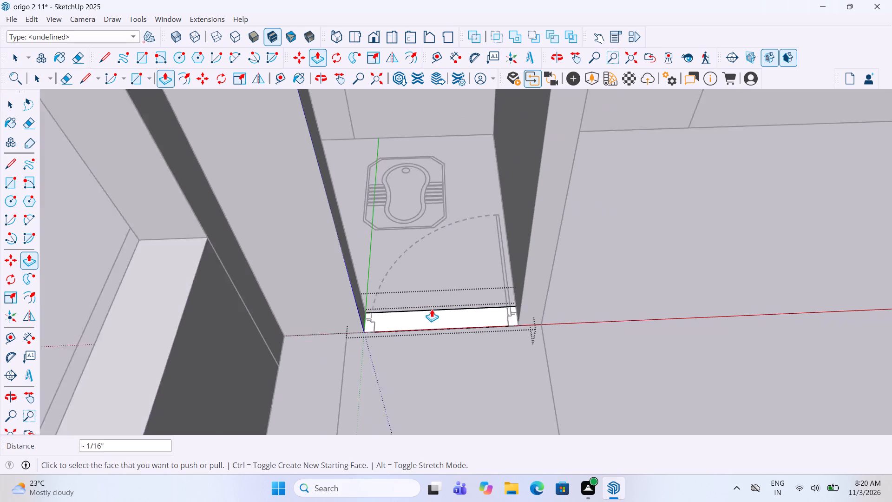
{"action": "scroll", "coordinate": [432, 309], "scroll_direction": "down", "scroll_amount": 2}
{"action": "left_click", "coordinate": [429, 314]}
{"action": "scroll", "coordinate": [433, 301], "scroll_direction": "down", "scroll_amount": 20}
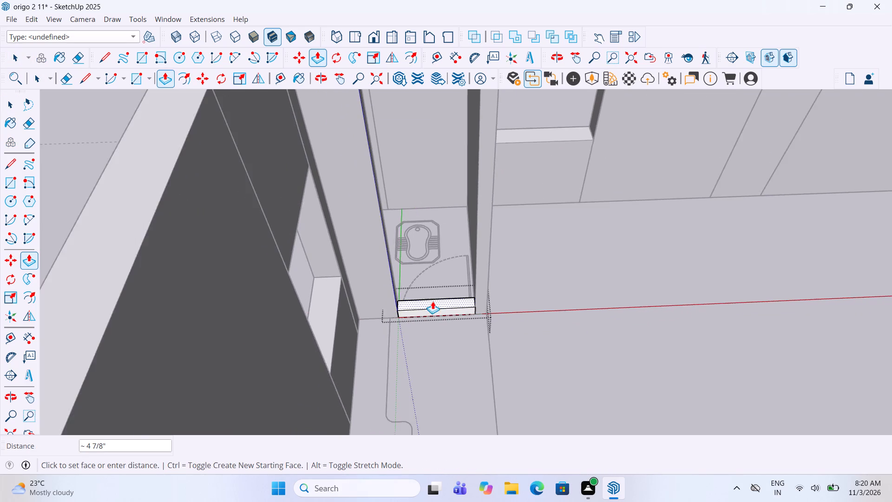
{"action": "scroll", "coordinate": [433, 301], "scroll_direction": "down", "scroll_amount": 4}
{"action": "left_click_drag", "start_coordinate": [174, 271], "coordinate": [175, 267]}
{"action": "key", "text": "space"}
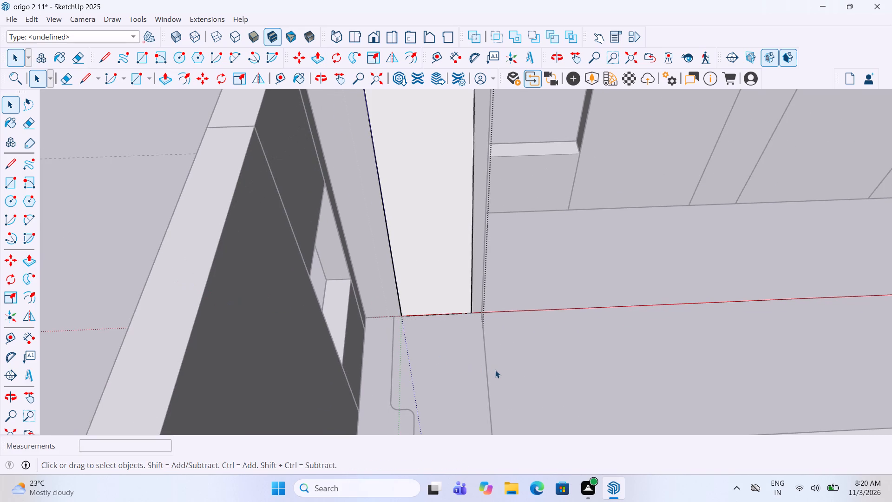
{"action": "left_click", "coordinate": [495, 370]}
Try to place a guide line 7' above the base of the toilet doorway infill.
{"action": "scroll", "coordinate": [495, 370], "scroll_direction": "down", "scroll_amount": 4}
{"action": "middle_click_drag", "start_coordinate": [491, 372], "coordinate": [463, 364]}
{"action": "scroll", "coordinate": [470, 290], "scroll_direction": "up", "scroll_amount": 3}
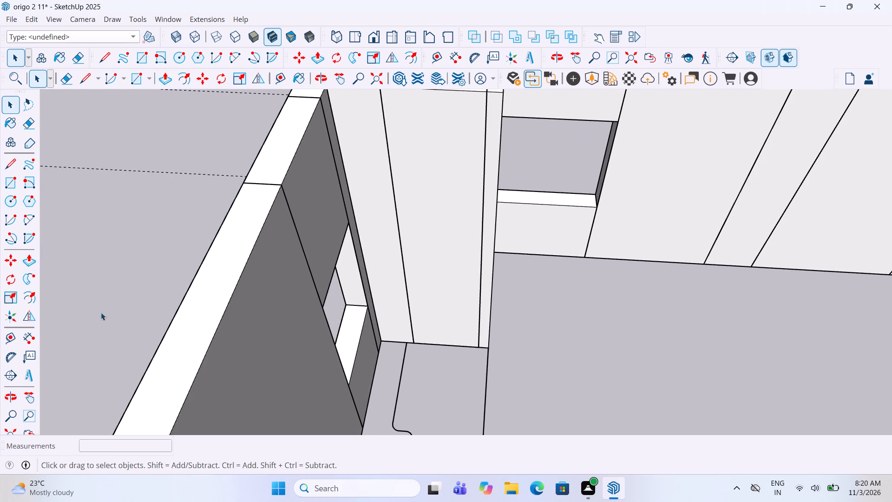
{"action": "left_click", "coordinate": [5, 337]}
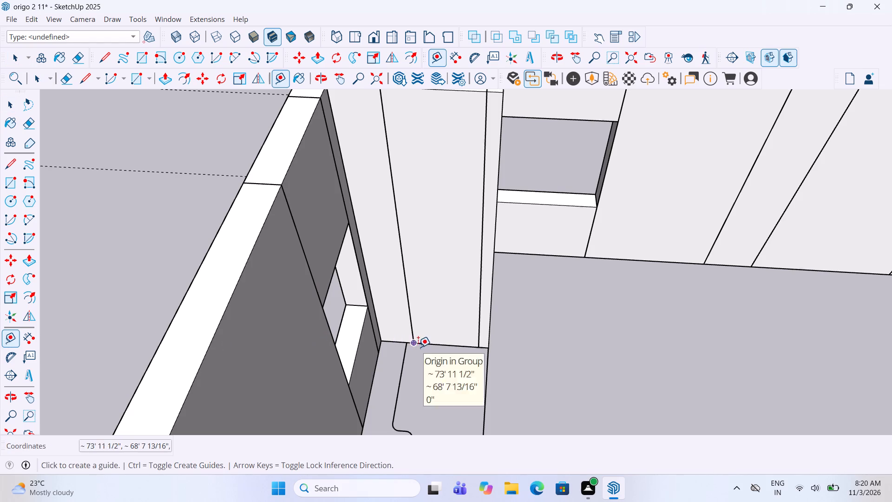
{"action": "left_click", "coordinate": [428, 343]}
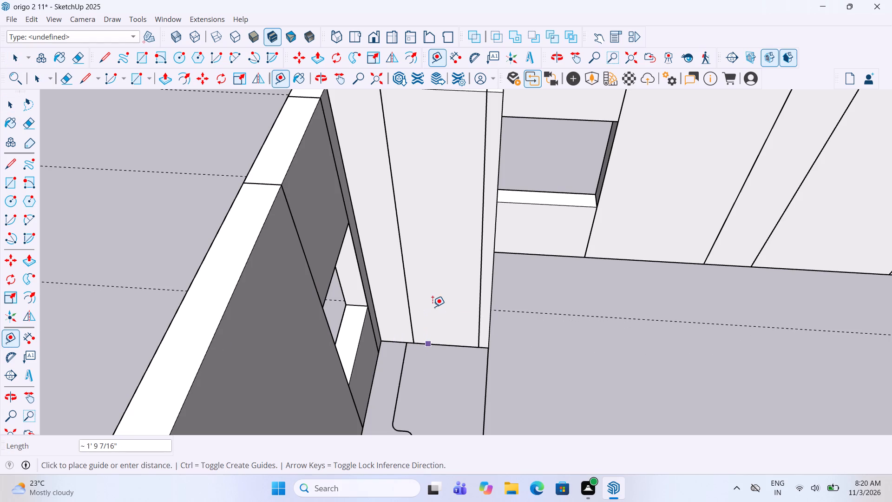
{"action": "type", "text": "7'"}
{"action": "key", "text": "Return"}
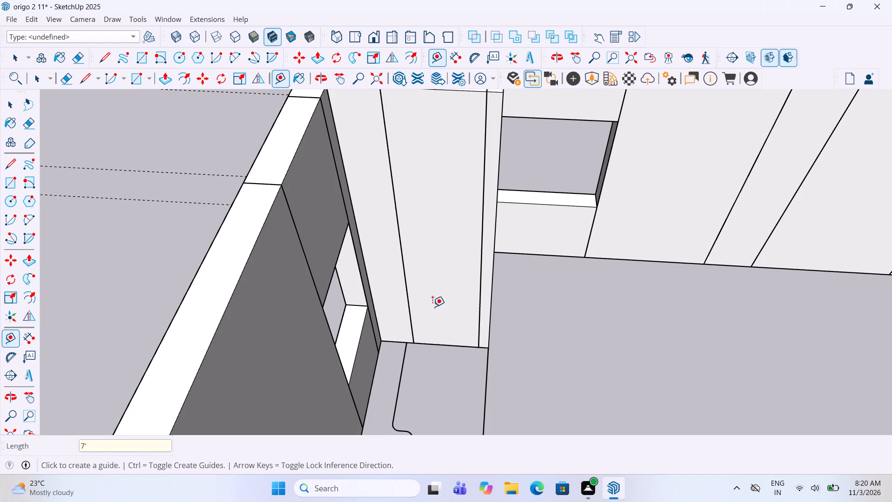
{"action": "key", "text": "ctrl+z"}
Place a guide line 7' above the base edge of the toilet doorway infill.
{"action": "left_click", "coordinate": [434, 346]}
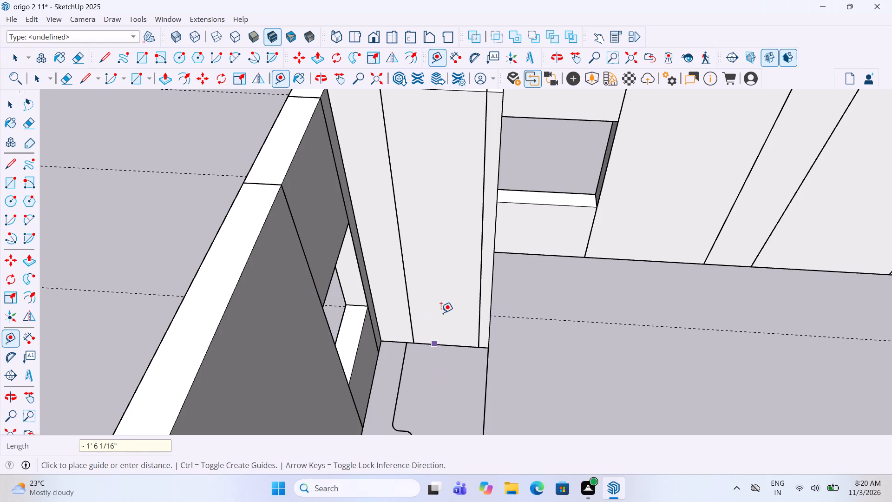
{"action": "type", "text": "7'"}
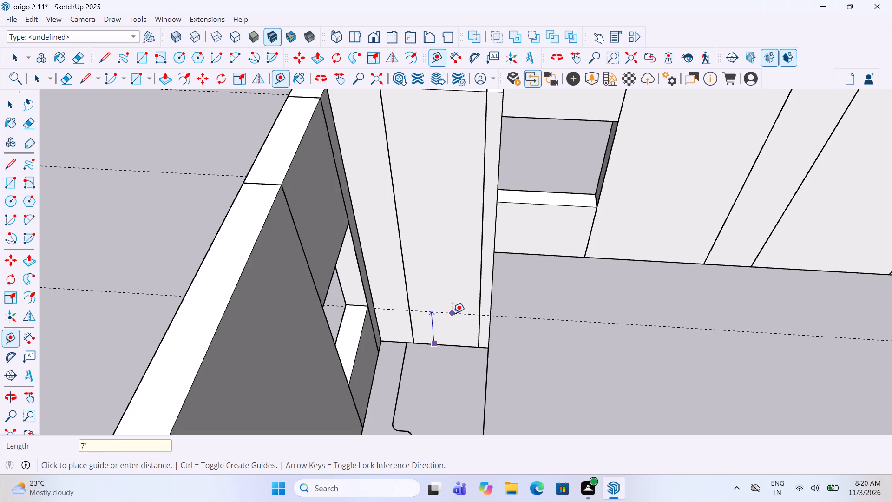
{"action": "key", "text": "Return"}
Inside the toilet doorway infill group, draw a 7' by 2' 6" rectangle from the new guide down to the floor.
{"action": "key", "text": "space"}
{"action": "left_click", "coordinate": [453, 313]}
{"action": "left_click", "coordinate": [453, 313]}
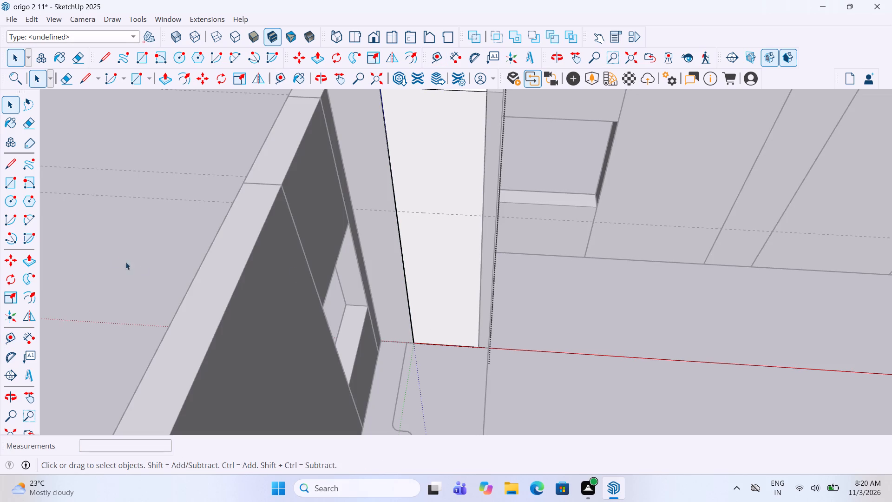
{"action": "left_click", "coordinate": [4, 180]}
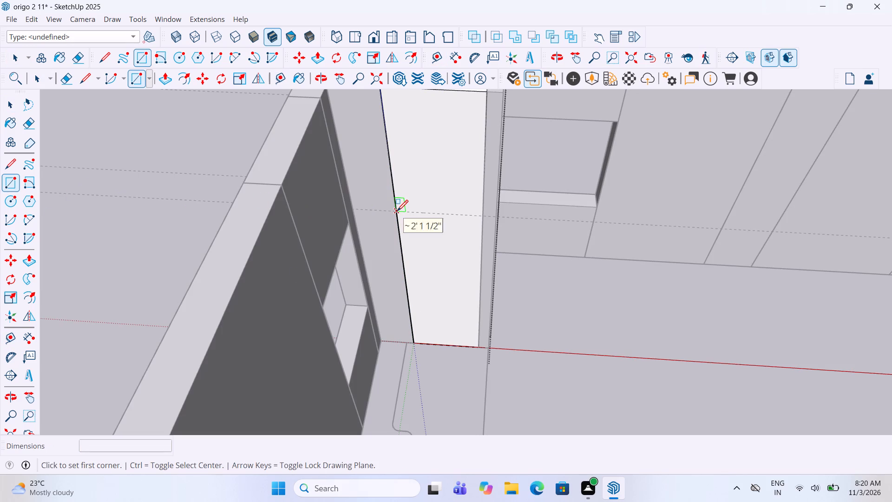
{"action": "left_click", "coordinate": [397, 212]}
{"action": "left_click", "coordinate": [481, 347]}
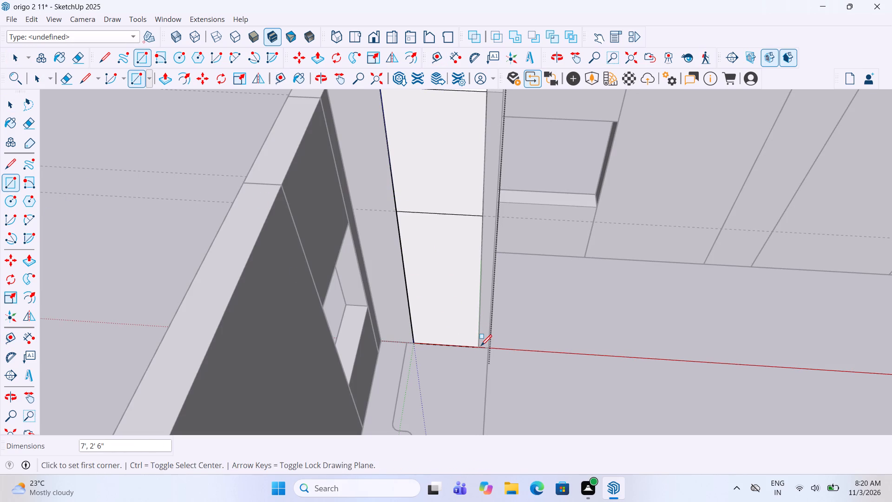
Push the door rectangle 4 1/2" through the toilet wall to cut the opening, and leave the group.
{"action": "key", "text": "p"}
{"action": "left_click", "coordinate": [455, 325]}
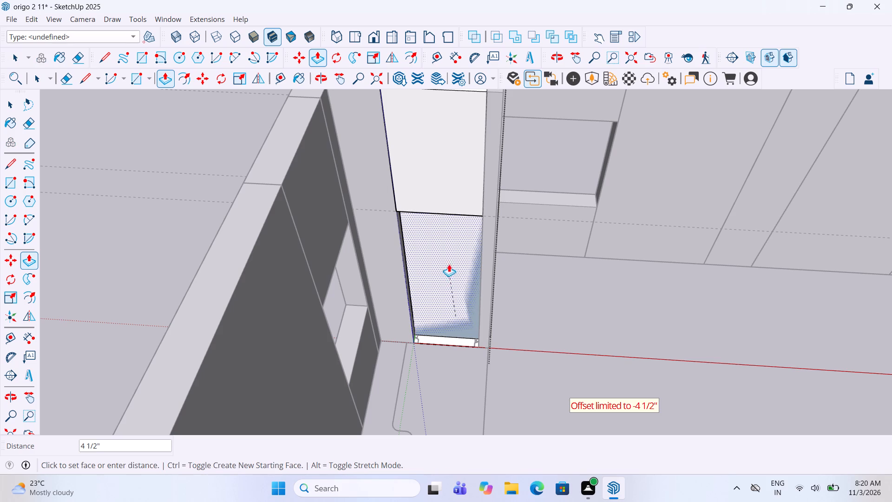
{"action": "left_click", "coordinate": [449, 262]}
{"action": "left_click", "coordinate": [449, 262]}
{"action": "key", "text": "Delete"}
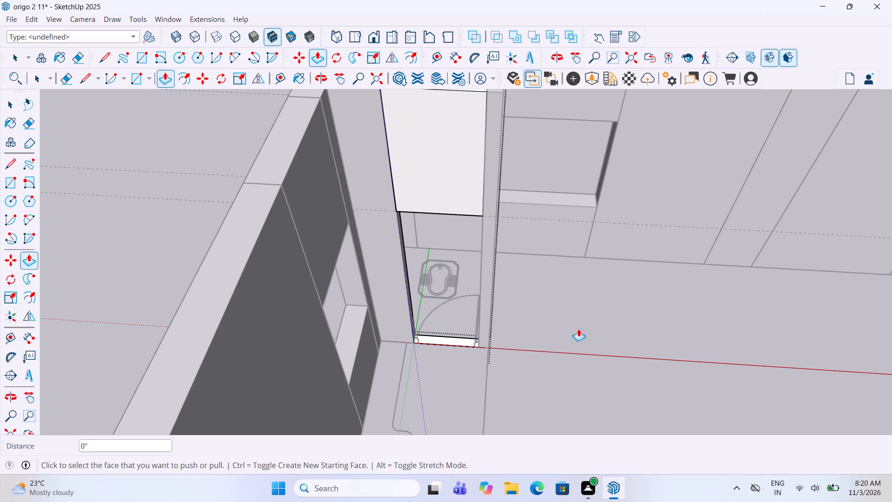
{"action": "key", "text": "space"}
{"action": "left_click", "coordinate": [606, 330]}
Draw a 3' 3" by 3" rectangle across the door gap in the far room's partition, between the two wall ends.
{"action": "scroll", "coordinate": [522, 317], "scroll_direction": "down", "scroll_amount": 4}
{"action": "middle_click_drag", "start_coordinate": [467, 312], "coordinate": [672, 465]}
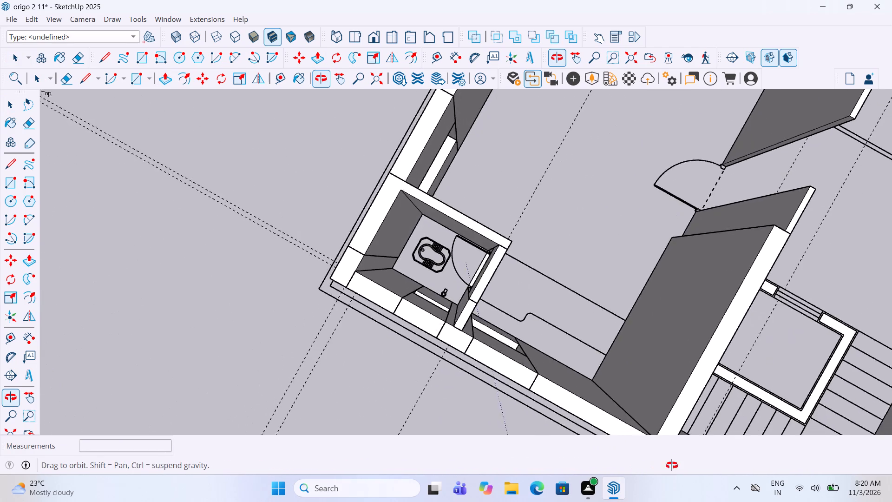
{"action": "middle_click_drag", "start_coordinate": [672, 465], "coordinate": [735, 363]}
{"action": "middle_click_drag", "start_coordinate": [415, 325], "coordinate": [709, 337]}
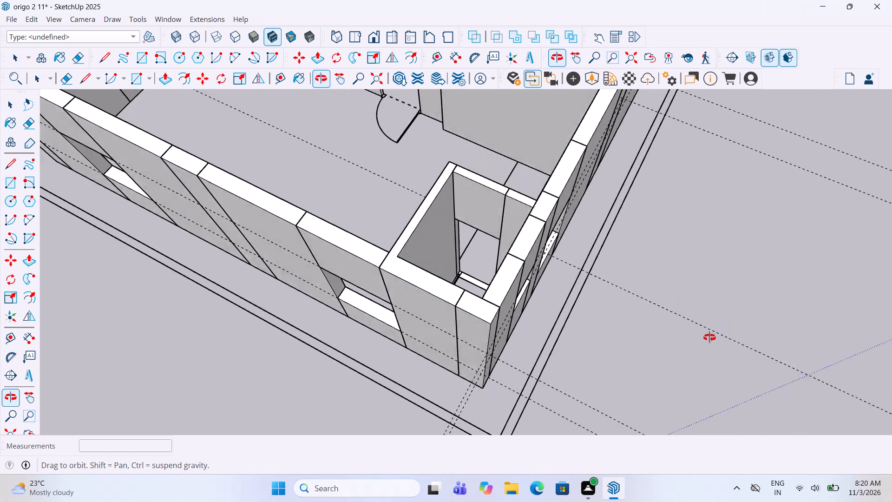
{"action": "middle_click_drag", "start_coordinate": [709, 337], "coordinate": [197, 320]}
{"action": "scroll", "coordinate": [300, 282], "scroll_direction": "down", "scroll_amount": 4}
{"action": "scroll", "coordinate": [336, 234], "scroll_direction": "down", "scroll_amount": 5}
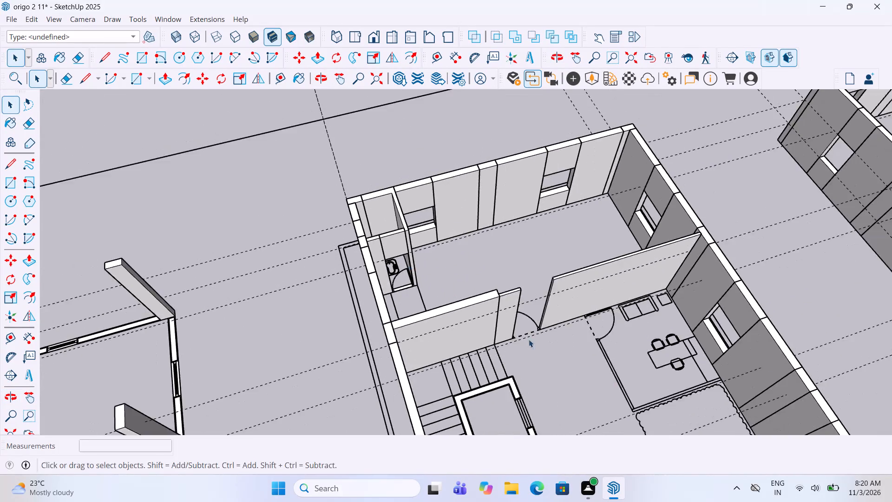
{"action": "scroll", "coordinate": [618, 385], "scroll_direction": "up", "scroll_amount": 3}
{"action": "middle_click_drag", "start_coordinate": [616, 384], "coordinate": [525, 363]}
{"action": "scroll", "coordinate": [489, 328], "scroll_direction": "up", "scroll_amount": 5}
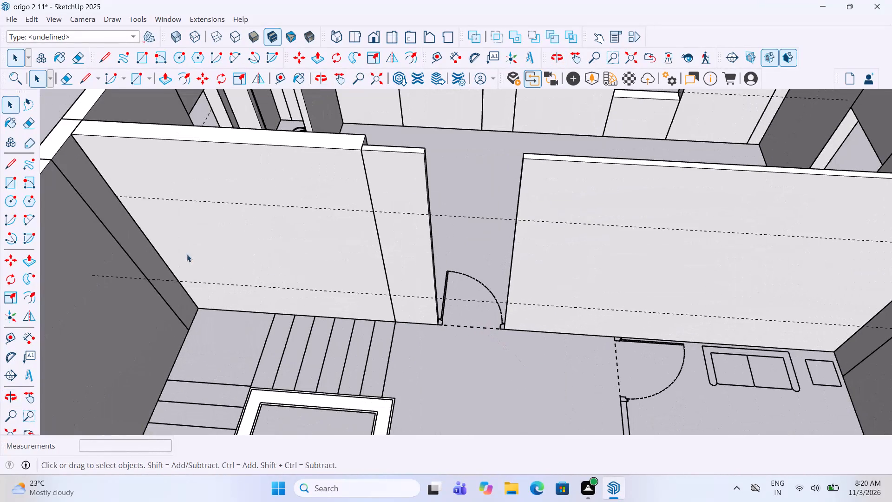
{"action": "left_click", "coordinate": [6, 185]}
{"action": "scroll", "coordinate": [496, 264], "scroll_direction": "up", "scroll_amount": 6}
{"action": "scroll", "coordinate": [496, 355], "scroll_direction": "up", "scroll_amount": 5}
{"action": "middle_click_drag", "start_coordinate": [493, 382], "coordinate": [518, 368]}
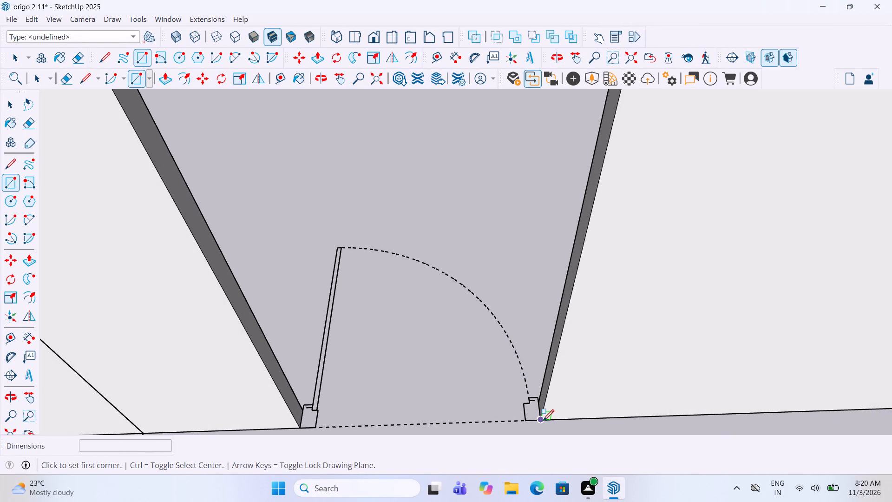
{"action": "left_click", "coordinate": [543, 422]}
{"action": "scroll", "coordinate": [329, 415], "scroll_direction": "up", "scroll_amount": 4}
{"action": "left_click", "coordinate": [291, 406]}
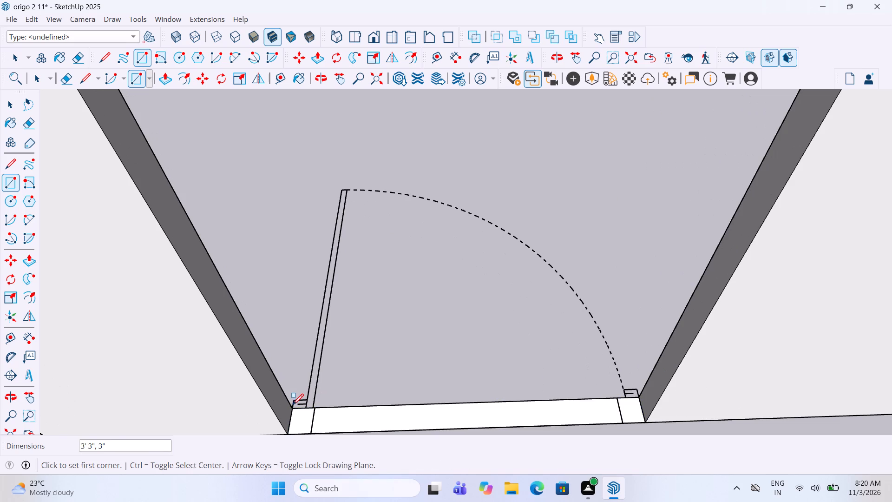
Make a group from the rectangle across the far room's doorway.
{"action": "scroll", "coordinate": [292, 421], "scroll_direction": "up", "scroll_amount": 9}
{"action": "middle_click_drag", "start_coordinate": [312, 394], "coordinate": [272, 399]}
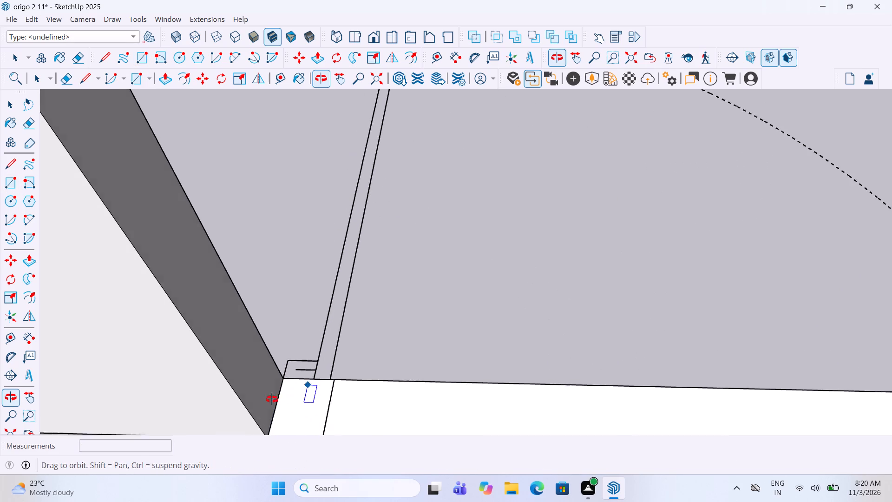
{"action": "middle_click_drag", "start_coordinate": [272, 399], "coordinate": [190, 415]}
{"action": "key", "text": "space"}
{"action": "scroll", "coordinate": [223, 398], "scroll_direction": "down", "scroll_amount": 4}
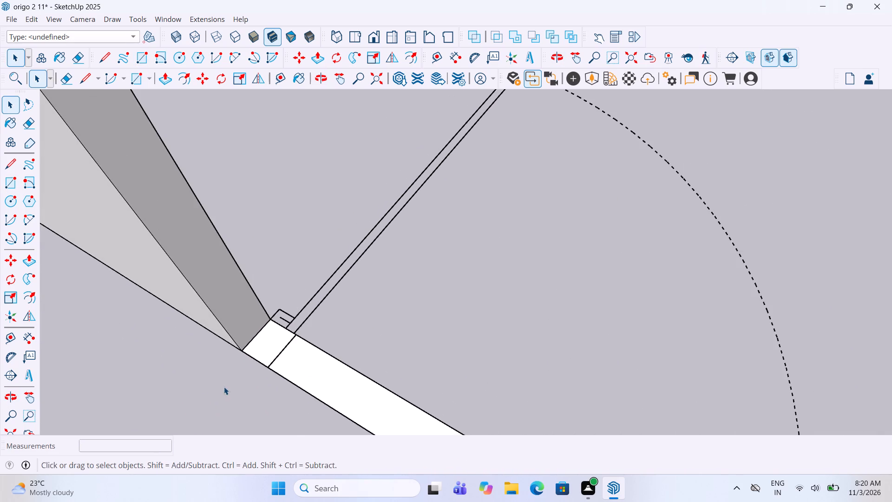
{"action": "middle_click_drag", "start_coordinate": [230, 372], "coordinate": [345, 352]}
{"action": "scroll", "coordinate": [372, 257], "scroll_direction": "down", "scroll_amount": 13}
{"action": "middle_click_drag", "start_coordinate": [408, 291], "coordinate": [416, 363]}
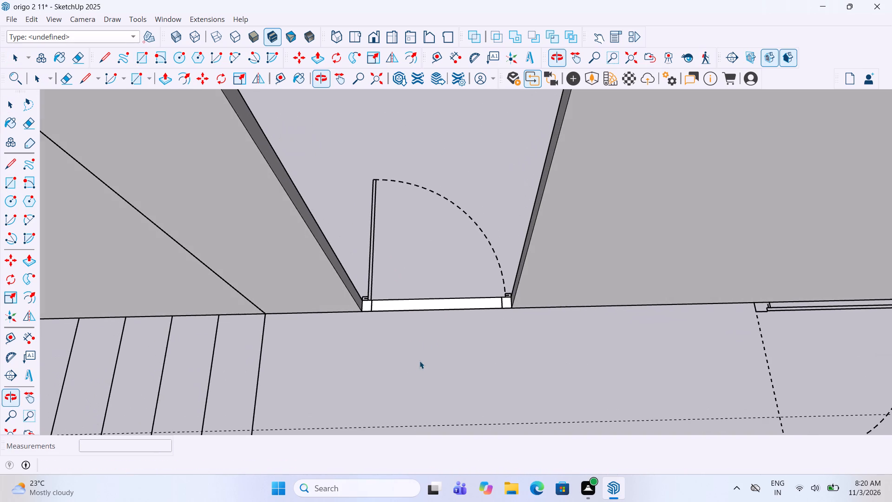
{"action": "left_click", "coordinate": [423, 303]}
{"action": "right_click", "coordinate": [423, 303]}
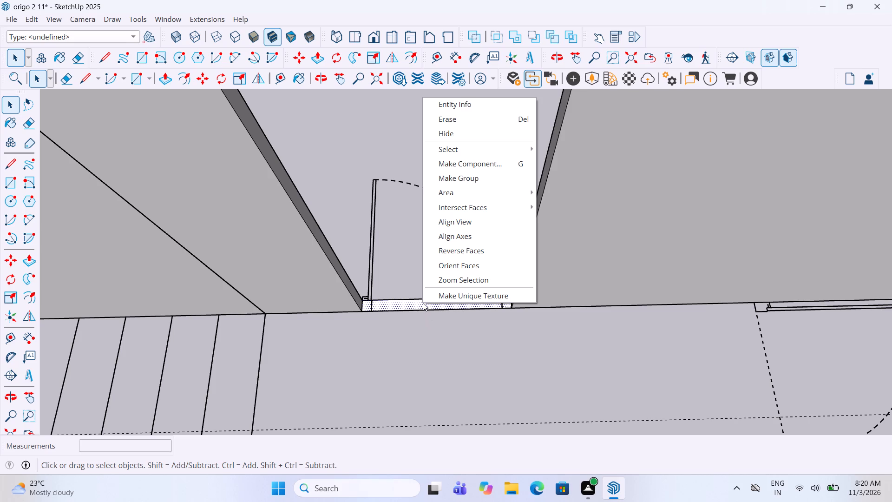
{"action": "left_click", "coordinate": [476, 181]}
Raise the far room's doorway rectangle 11' to the top of the partition with Push/Pull, inside its group.
{"action": "double_click", "coordinate": [440, 304]}
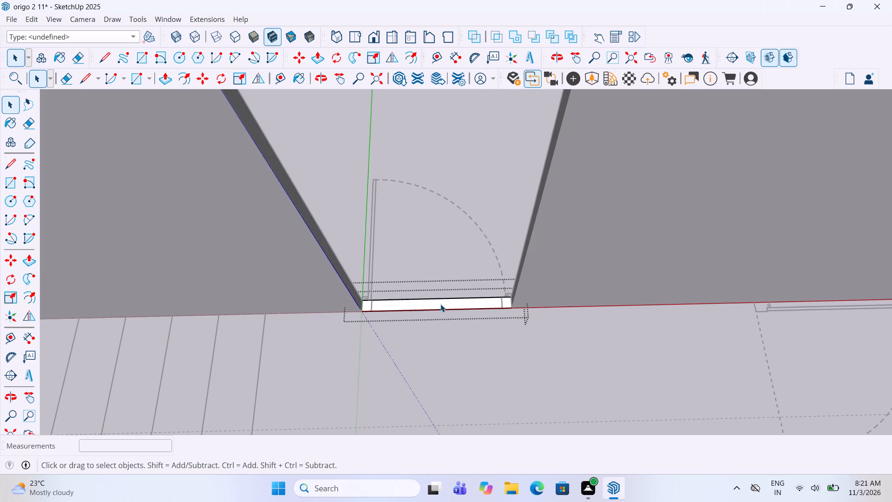
{"action": "key", "text": "p"}
{"action": "left_click", "coordinate": [436, 303]}
{"action": "scroll", "coordinate": [438, 293], "scroll_direction": "down", "scroll_amount": 9}
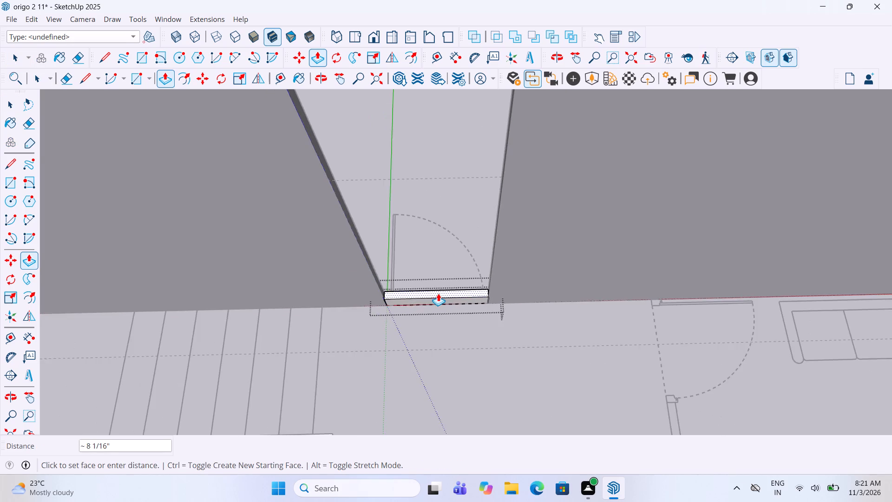
{"action": "scroll", "coordinate": [438, 293], "scroll_direction": "down", "scroll_amount": 9}
{"action": "left_click", "coordinate": [526, 182]}
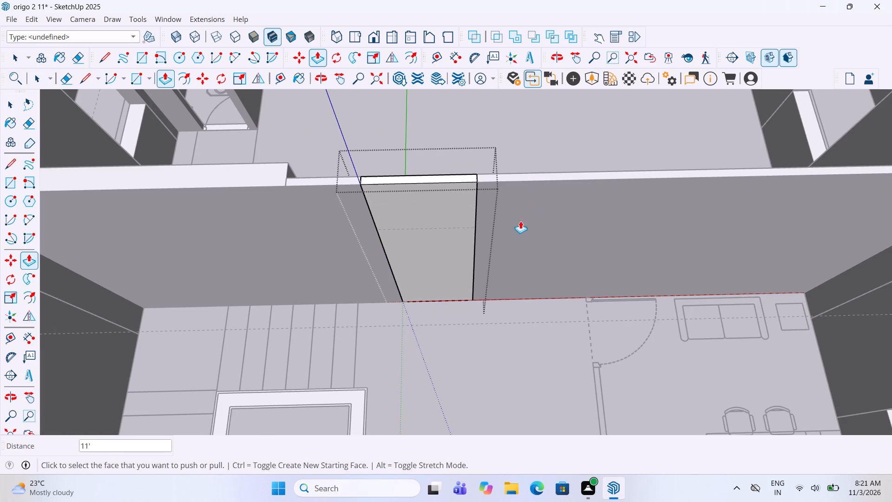
{"action": "key", "text": "space"}
{"action": "left_click", "coordinate": [490, 333]}
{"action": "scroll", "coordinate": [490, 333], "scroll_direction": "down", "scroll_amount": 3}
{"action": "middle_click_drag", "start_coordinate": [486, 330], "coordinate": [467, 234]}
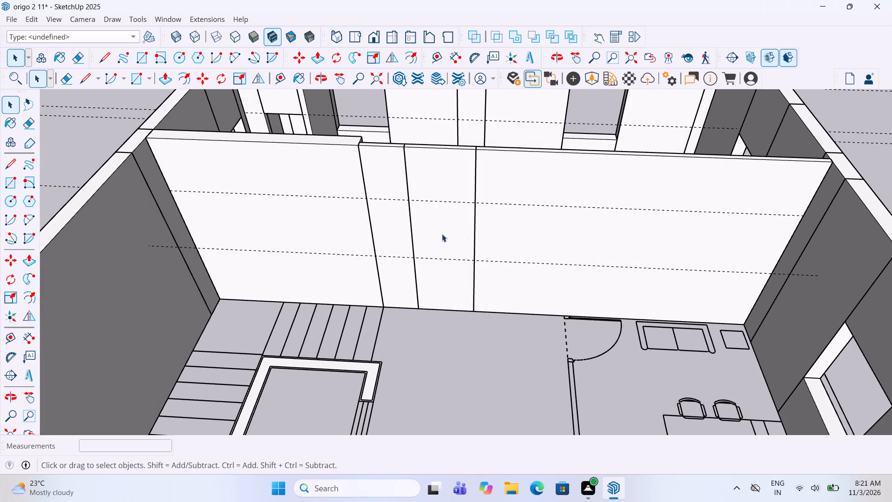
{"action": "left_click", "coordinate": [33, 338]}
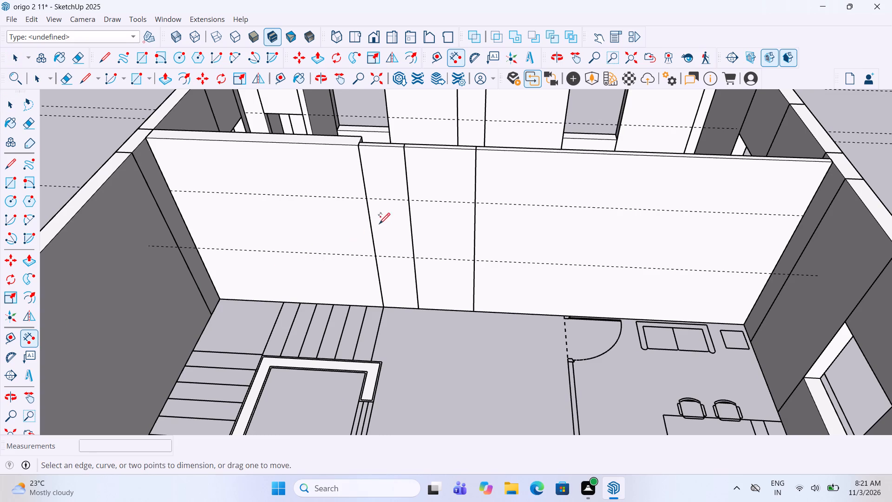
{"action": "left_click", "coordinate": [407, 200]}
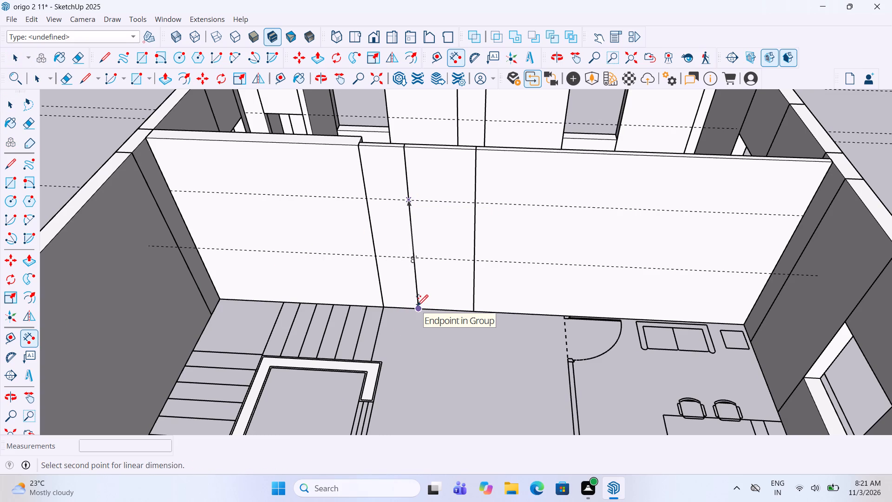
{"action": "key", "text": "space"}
Inside the far room's doorway infill group, draw a 3' 3" by 8' rectangle from the upper guide to the floor.
{"action": "double_click", "coordinate": [436, 287]}
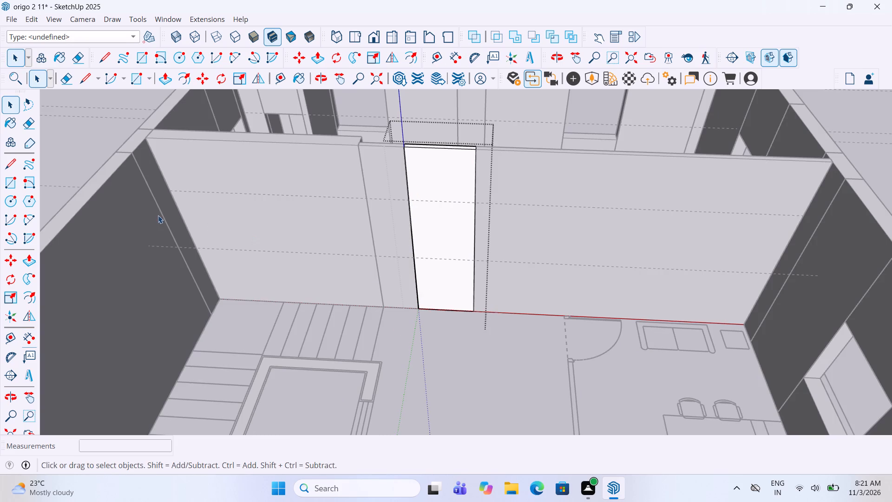
{"action": "left_click", "coordinate": [12, 178]}
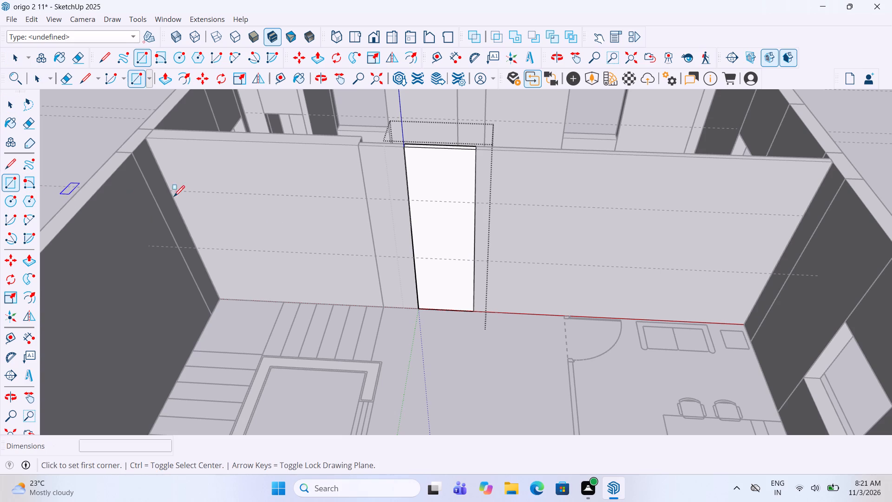
{"action": "left_click", "coordinate": [475, 203]}
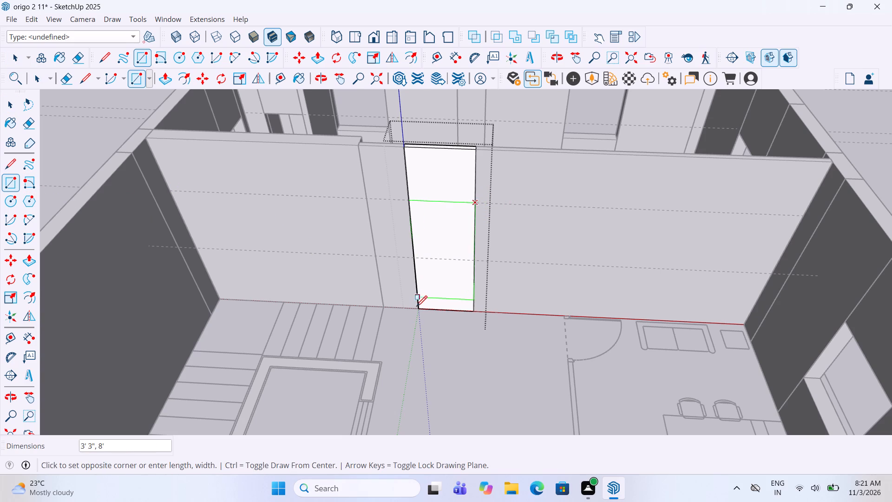
{"action": "left_click", "coordinate": [418, 310]}
Push the door rectangle 3" through the far room's partition to cut the opening, and leave the group.
{"action": "key", "text": "p"}
{"action": "left_click", "coordinate": [439, 291]}
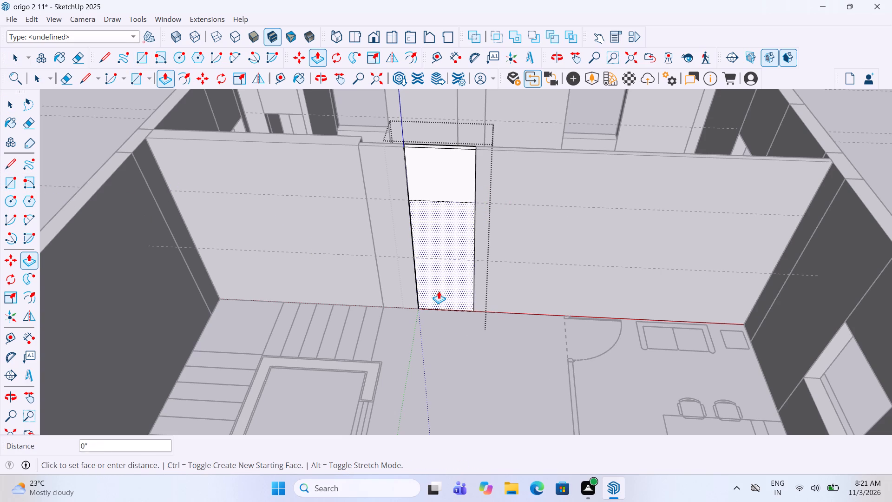
{"action": "left_click", "coordinate": [444, 231]}
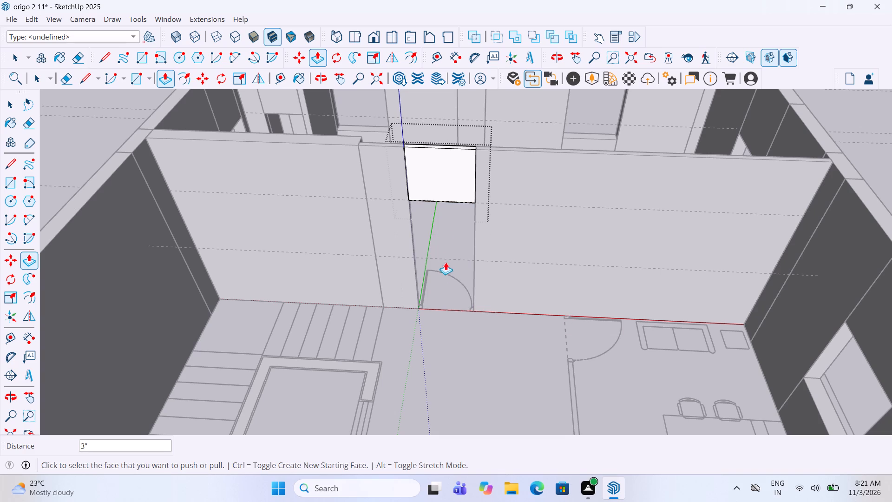
{"action": "key", "text": "space"}
{"action": "left_click", "coordinate": [443, 340]}
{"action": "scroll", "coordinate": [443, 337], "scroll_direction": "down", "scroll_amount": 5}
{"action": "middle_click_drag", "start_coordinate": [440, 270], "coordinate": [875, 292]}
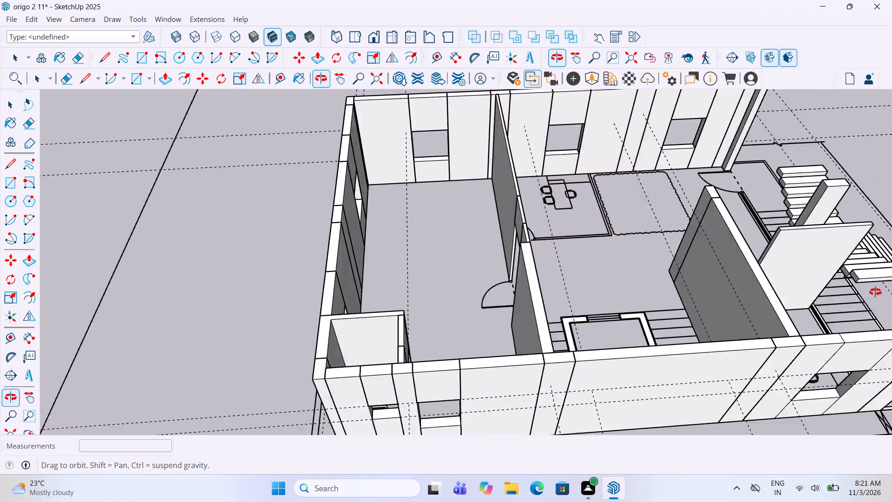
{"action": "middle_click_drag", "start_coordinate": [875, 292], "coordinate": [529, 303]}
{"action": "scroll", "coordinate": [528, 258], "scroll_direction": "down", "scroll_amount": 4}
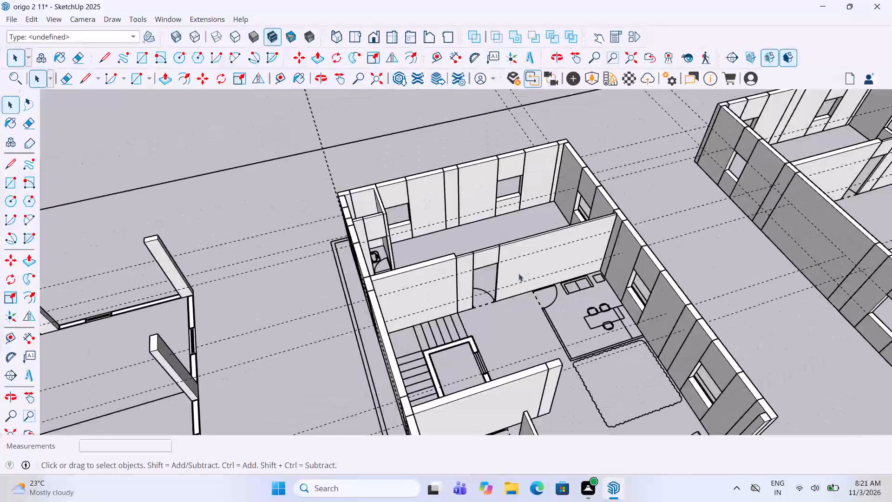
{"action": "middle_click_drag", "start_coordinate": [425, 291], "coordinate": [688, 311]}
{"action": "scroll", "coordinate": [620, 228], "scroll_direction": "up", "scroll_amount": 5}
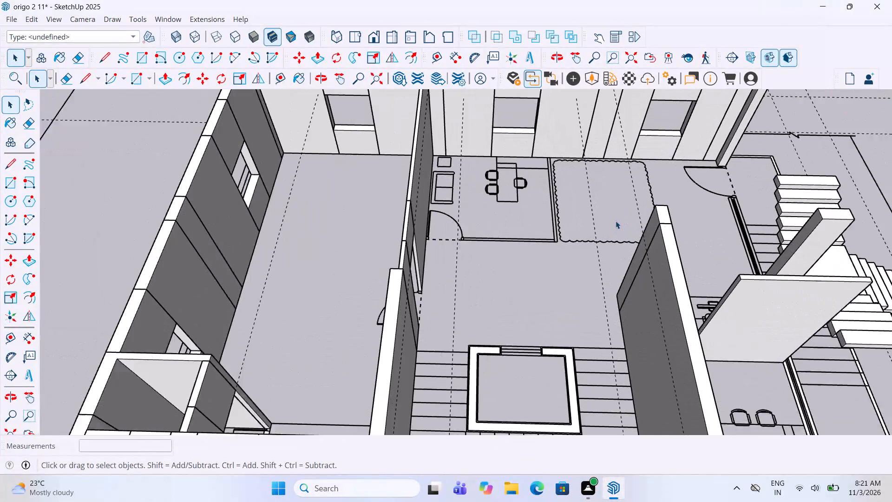
Draw a rectangle about 3' 3" by 4" across the sofa room's doorway, beside the single-chair desk.
{"action": "scroll", "coordinate": [616, 221], "scroll_direction": "up", "scroll_amount": 1}
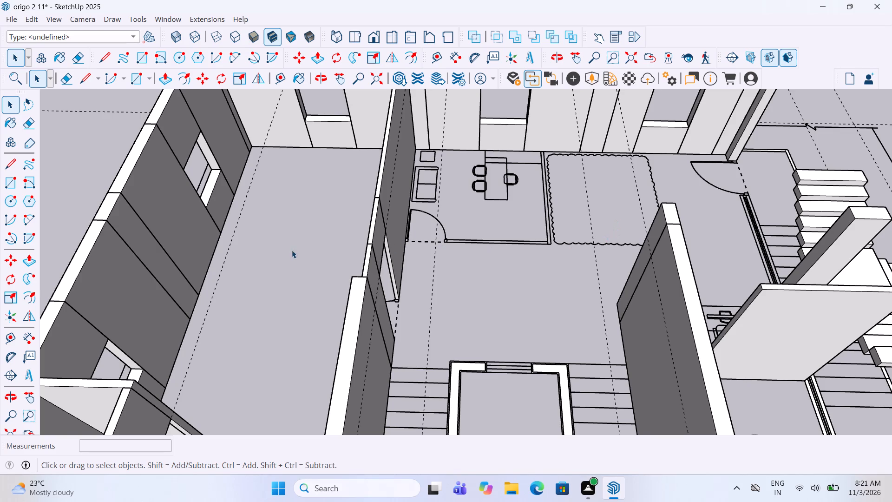
{"action": "scroll", "coordinate": [294, 249], "scroll_direction": "down", "scroll_amount": 6}
{"action": "middle_click_drag", "start_coordinate": [577, 206], "coordinate": [504, 220]}
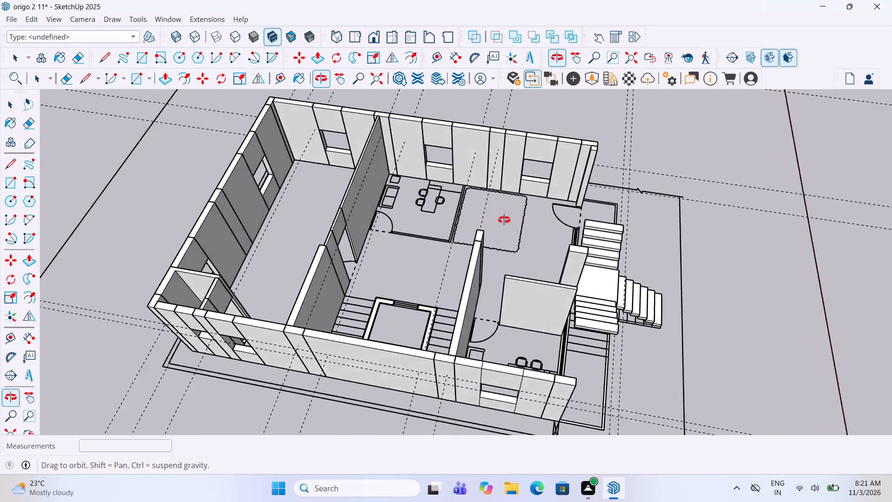
{"action": "middle_click_drag", "start_coordinate": [504, 220], "coordinate": [268, 254]}
{"action": "middle_click_drag", "start_coordinate": [536, 304], "coordinate": [195, 285]}
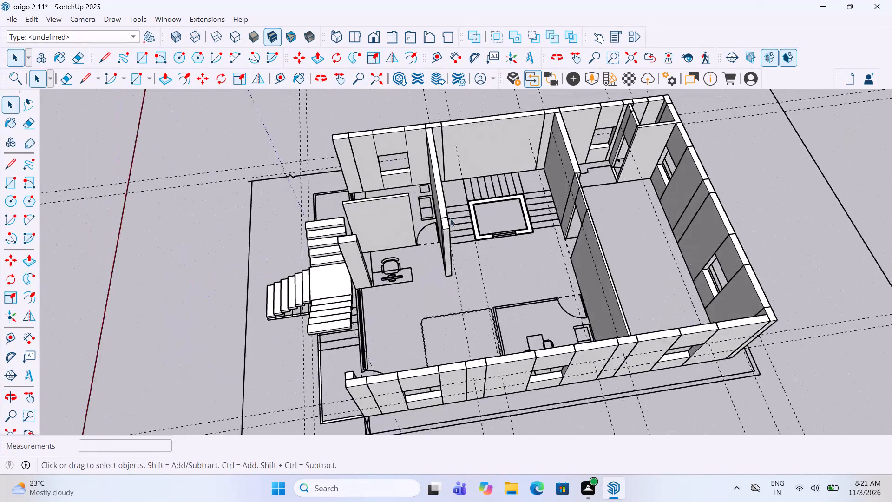
{"action": "scroll", "coordinate": [491, 205], "scroll_direction": "up", "scroll_amount": 7}
{"action": "left_click", "coordinate": [13, 188]}
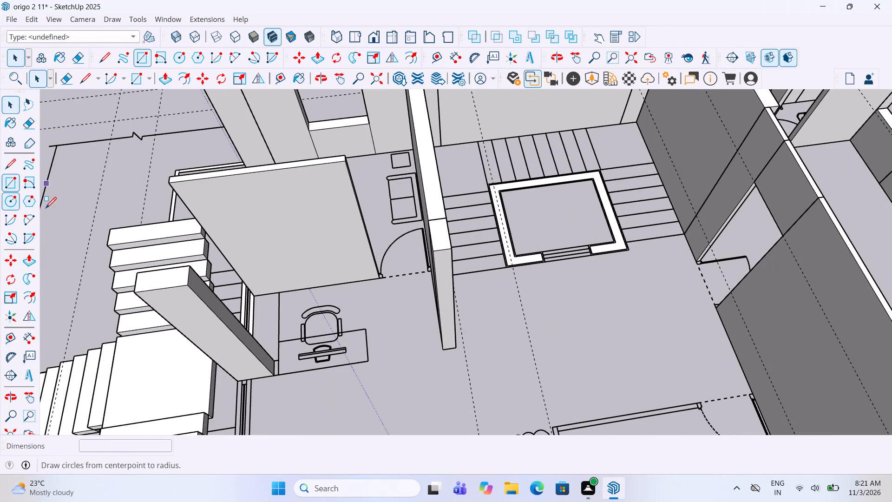
{"action": "middle_click_drag", "start_coordinate": [223, 306], "coordinate": [302, 297]}
{"action": "scroll", "coordinate": [387, 289], "scroll_direction": "up", "scroll_amount": 11}
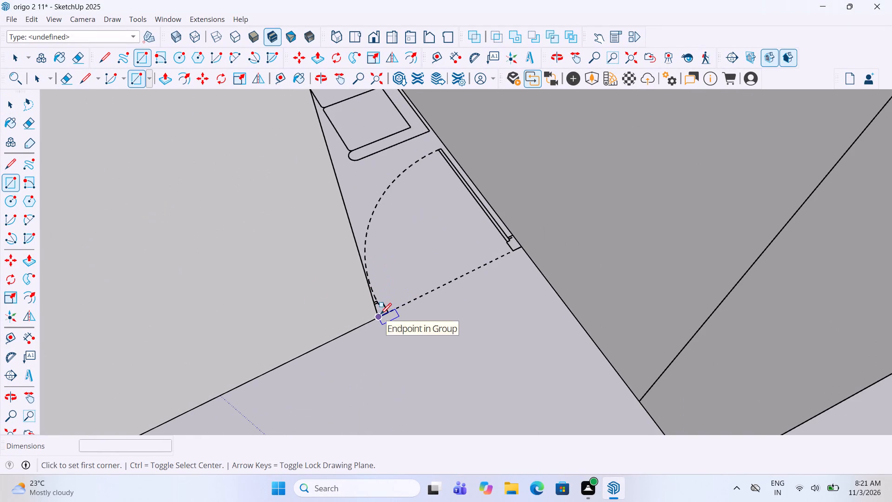
{"action": "left_click", "coordinate": [380, 315]}
{"action": "scroll", "coordinate": [514, 237], "scroll_direction": "up", "scroll_amount": 3}
{"action": "left_click", "coordinate": [513, 236]}
Make a group from the rectangle across the sofa room's doorway.
{"action": "middle_click_drag", "start_coordinate": [510, 235], "coordinate": [453, 233]}
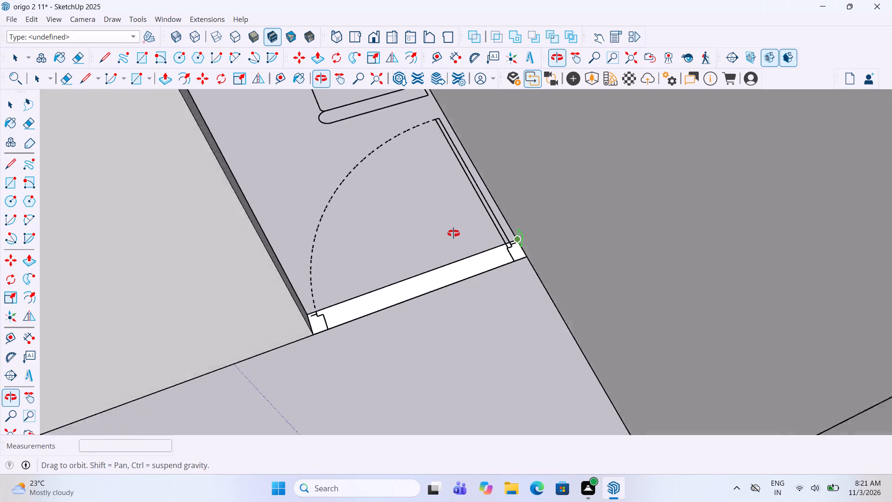
{"action": "middle_click_drag", "start_coordinate": [453, 233], "coordinate": [415, 241]}
{"action": "key", "text": "space"}
{"action": "left_click", "coordinate": [417, 269]}
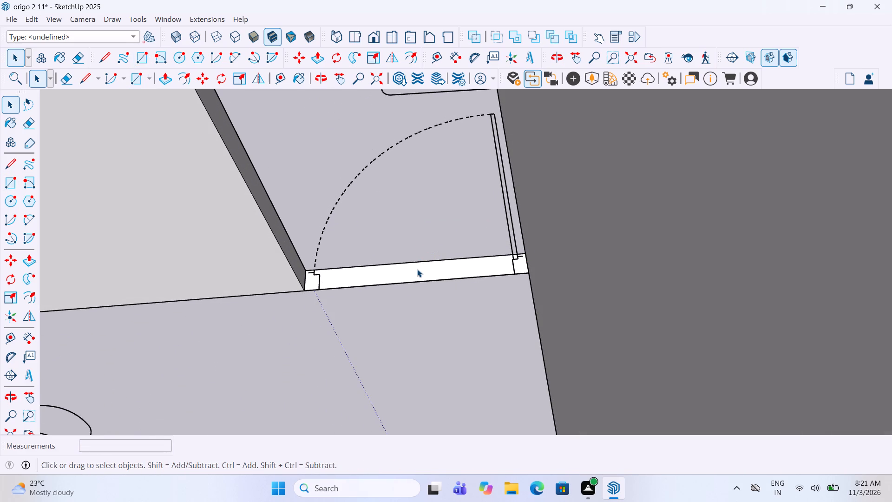
{"action": "right_click", "coordinate": [417, 269]}
{"action": "left_click", "coordinate": [446, 346]}
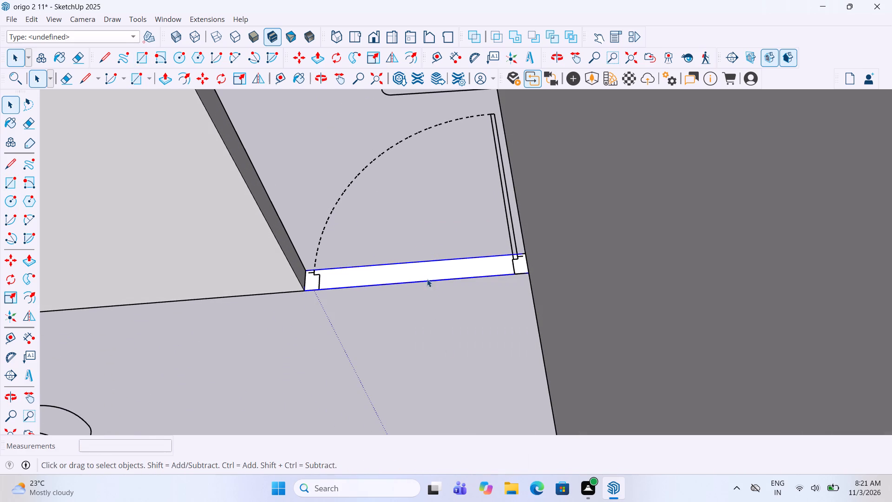
Inside its group, raise the sofa room's doorway rectangle 11' to the top of the wall with Push/Pull.
{"action": "double_click", "coordinate": [425, 273]}
{"action": "key", "text": "p"}
{"action": "left_click", "coordinate": [436, 272]}
{"action": "scroll", "coordinate": [439, 261], "scroll_direction": "down", "scroll_amount": 9}
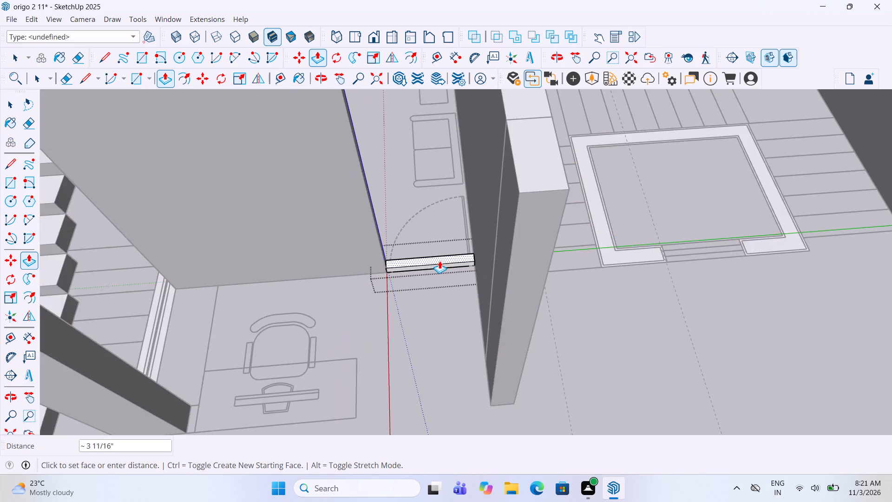
{"action": "scroll", "coordinate": [439, 261], "scroll_direction": "down", "scroll_amount": 5}
{"action": "left_click", "coordinate": [482, 212]}
{"action": "key", "text": "space"}
{"action": "left_click", "coordinate": [413, 313]}
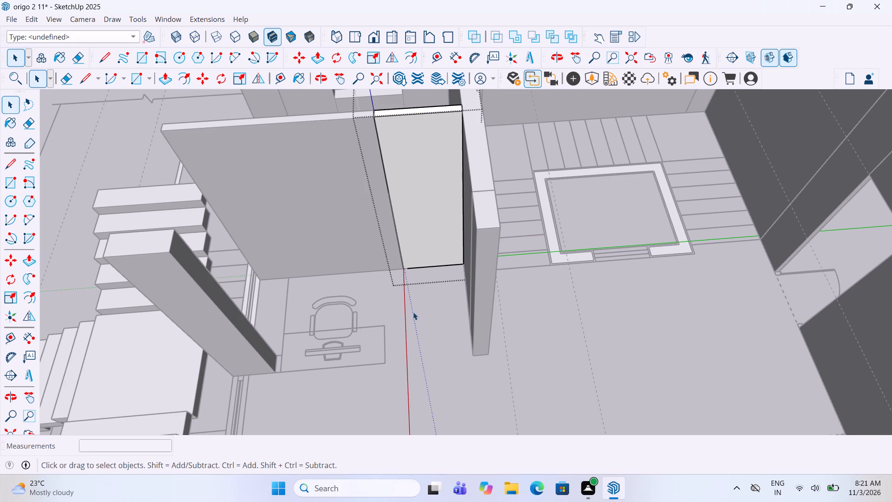
Place a horizontal guide 8' above the floor edge of the sofa room's doorway infill.
{"action": "left_click", "coordinate": [15, 337]}
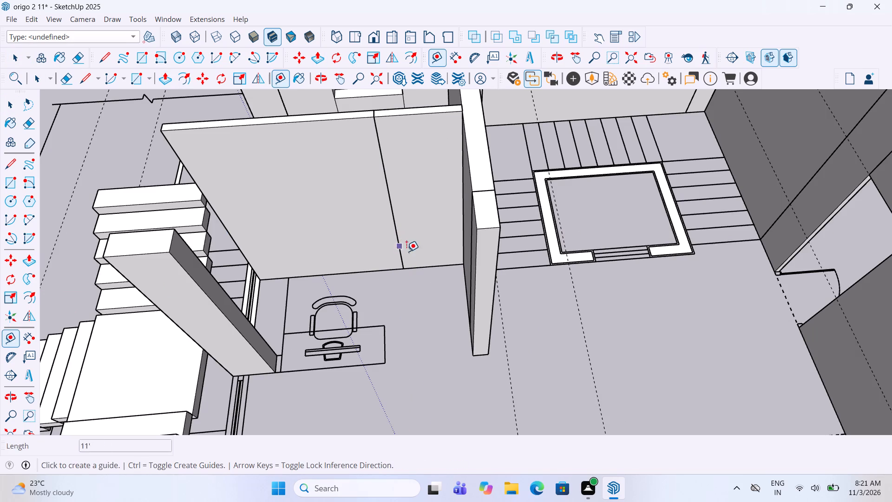
{"action": "left_click", "coordinate": [416, 266]}
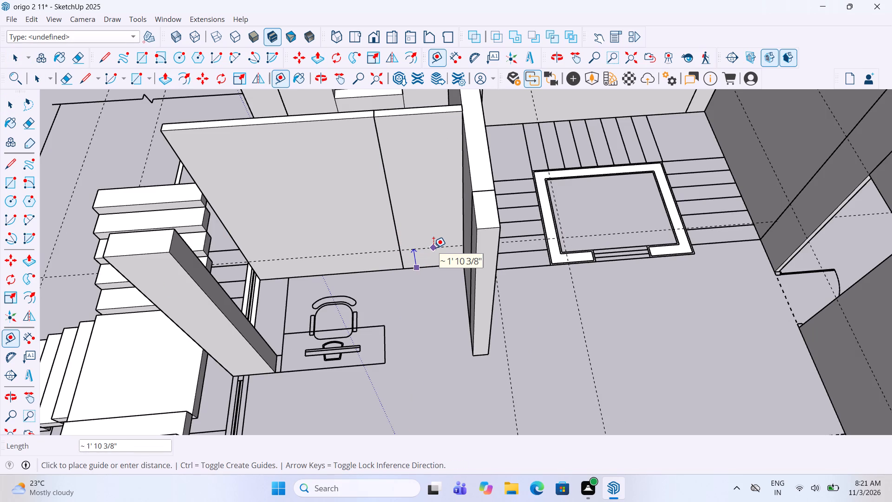
{"action": "type", "text": "8'"}
{"action": "key", "text": "Return"}
{"action": "key", "text": "space"}
Inside the sofa room's doorway infill group, draw a rectangle about 3' 3" by 8' from the guide to the floor.
{"action": "double_click", "coordinate": [433, 248]}
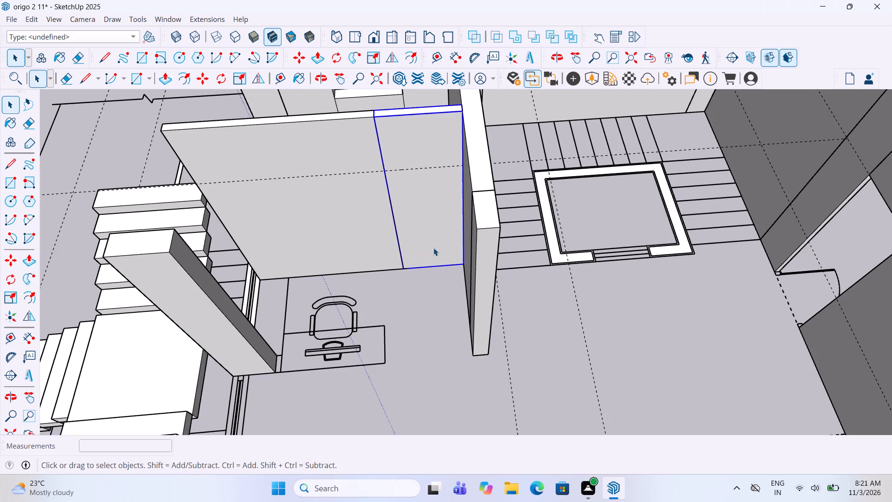
{"action": "left_click", "coordinate": [13, 185]}
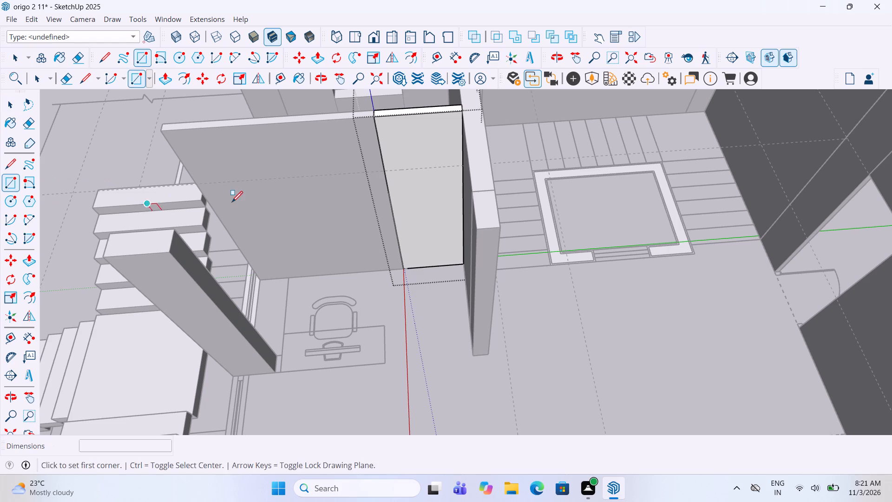
{"action": "middle_click_drag", "start_coordinate": [232, 203], "coordinate": [302, 175]}
{"action": "scroll", "coordinate": [472, 160], "scroll_direction": "up", "scroll_amount": 3}
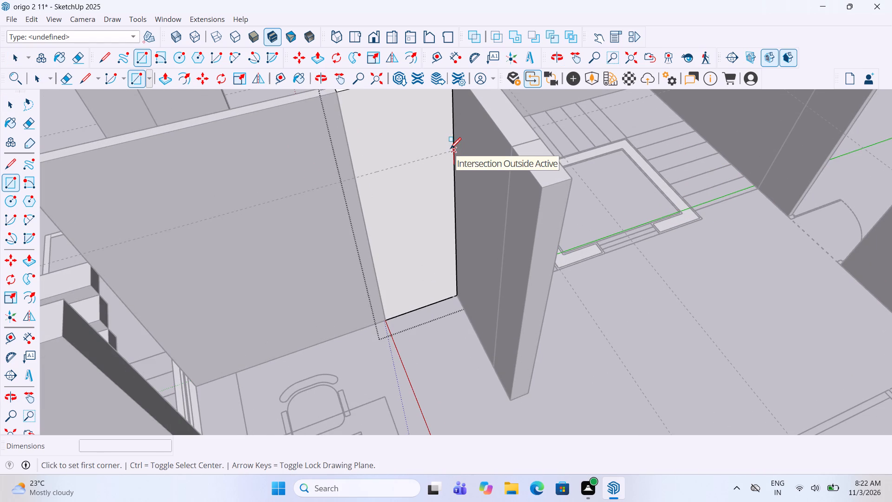
{"action": "left_click", "coordinate": [450, 150]}
{"action": "left_click", "coordinate": [387, 321]}
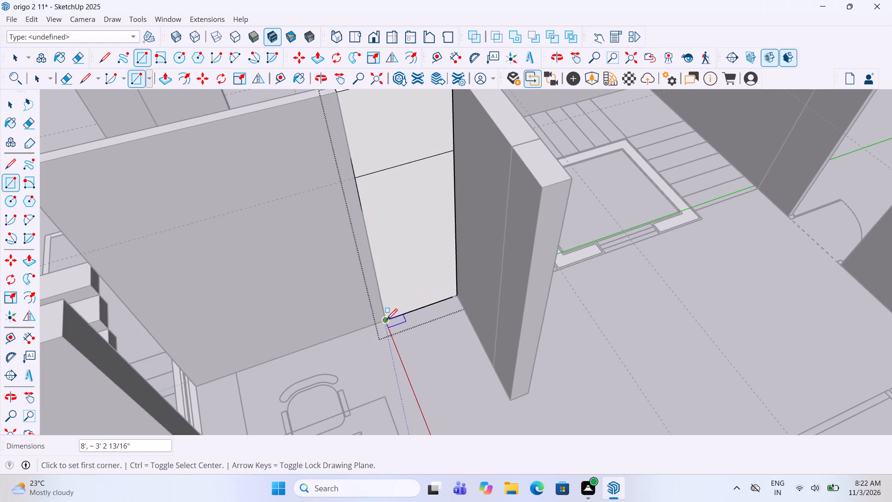
Push the door rectangle about 4" through the infill to cut the opening, and leave the group.
{"action": "key", "text": "p"}
{"action": "left_click", "coordinate": [411, 288]}
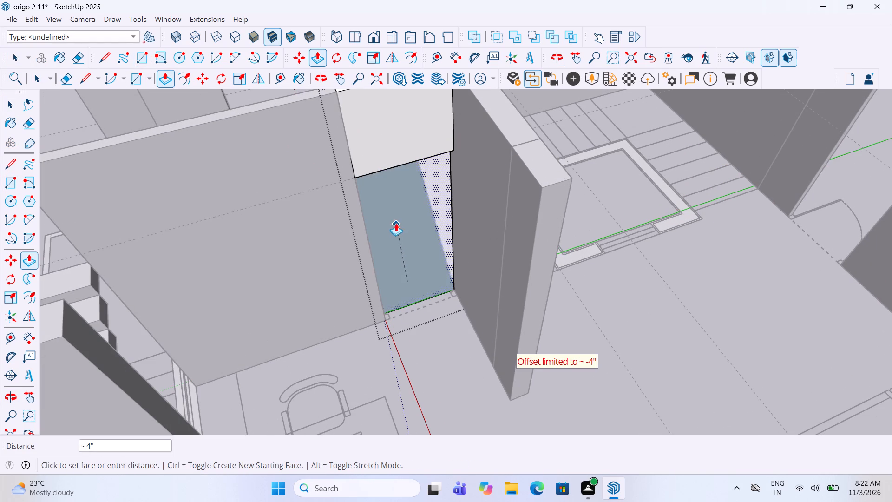
{"action": "left_click", "coordinate": [396, 223]}
{"action": "key", "text": "space"}
{"action": "left_click", "coordinate": [436, 301]}
{"action": "scroll", "coordinate": [438, 308], "scroll_direction": "down", "scroll_amount": 5}
Draw a 4' by 9" rectangle across the entrance doorway, between the outer wall's end and the sliding window by the stairs.
{"action": "middle_click_drag", "start_coordinate": [300, 225], "coordinate": [677, 204]}
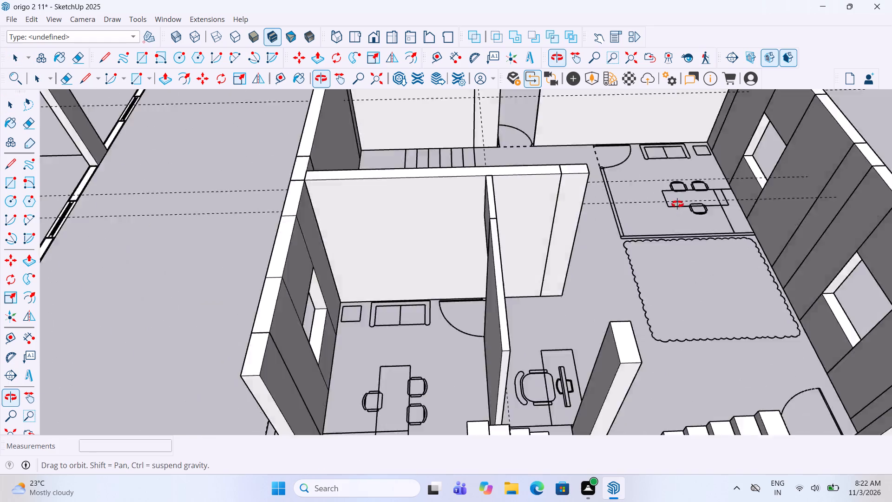
{"action": "middle_click_drag", "start_coordinate": [677, 204], "coordinate": [293, 219]}
{"action": "scroll", "coordinate": [448, 215], "scroll_direction": "down", "scroll_amount": 2}
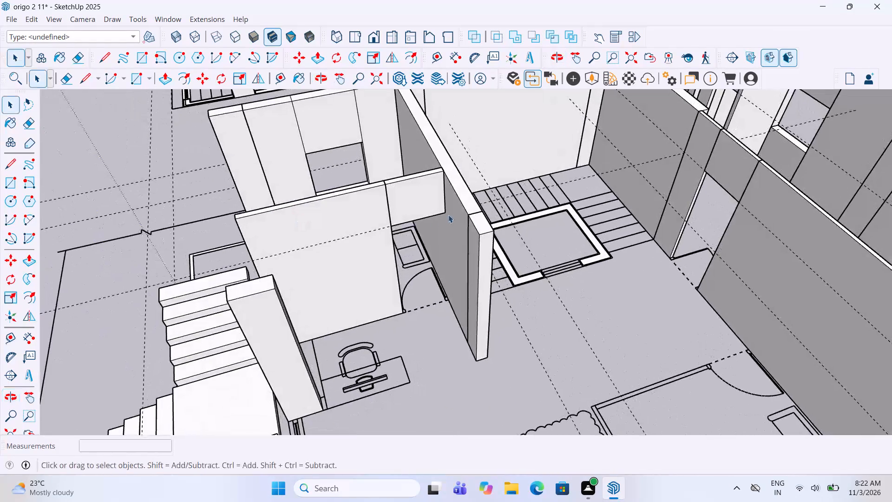
{"action": "scroll", "coordinate": [448, 215], "scroll_direction": "down", "scroll_amount": 8}
{"action": "middle_click_drag", "start_coordinate": [385, 297], "coordinate": [666, 283]}
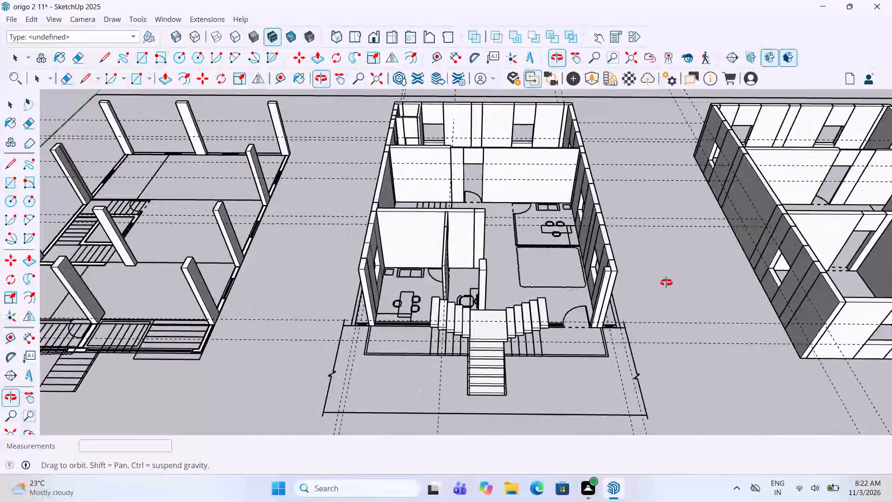
{"action": "middle_click_drag", "start_coordinate": [666, 283], "coordinate": [666, 283]}
{"action": "scroll", "coordinate": [627, 303], "scroll_direction": "up", "scroll_amount": 4}
{"action": "scroll", "coordinate": [558, 312], "scroll_direction": "up", "scroll_amount": 8}
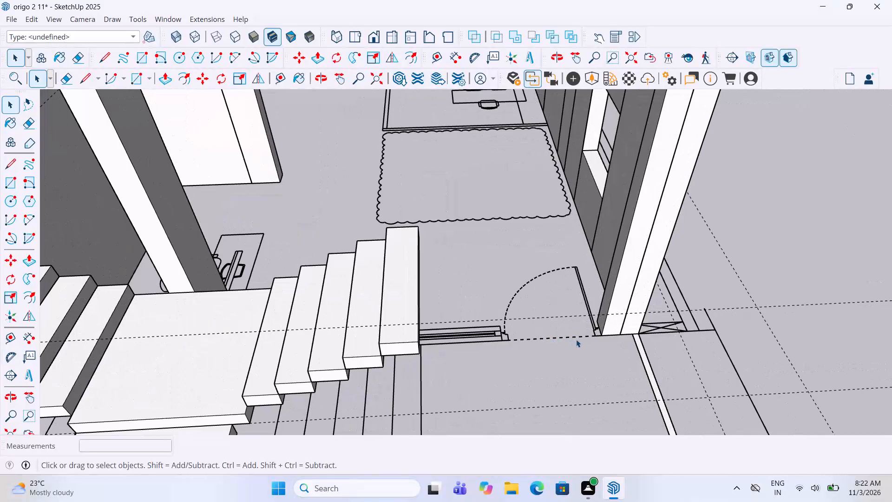
{"action": "scroll", "coordinate": [576, 339], "scroll_direction": "down", "scroll_amount": 19}
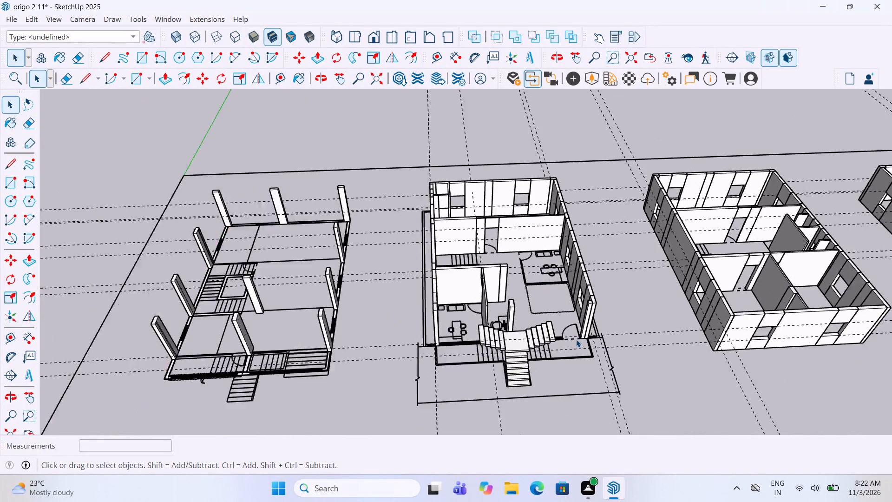
{"action": "scroll", "coordinate": [576, 339], "scroll_direction": "down", "scroll_amount": 1}
{"action": "middle_click_drag", "start_coordinate": [574, 307], "coordinate": [541, 350]}
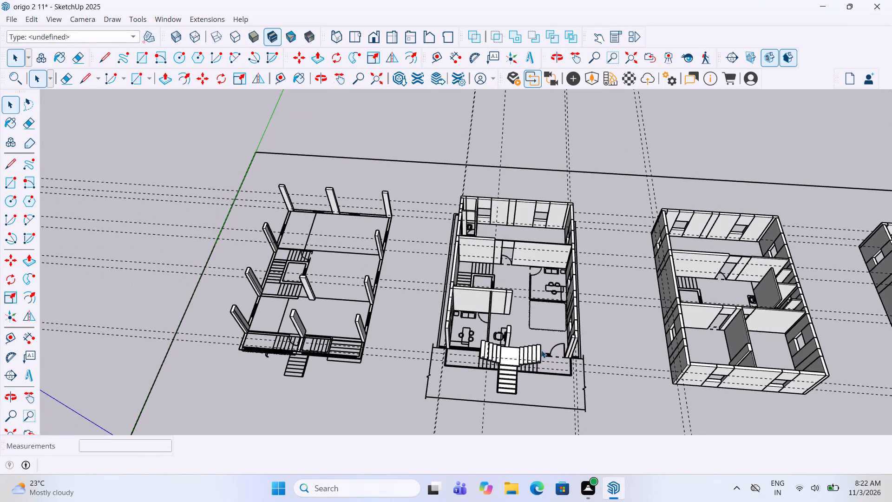
{"action": "scroll", "coordinate": [559, 361], "scroll_direction": "up", "scroll_amount": 7}
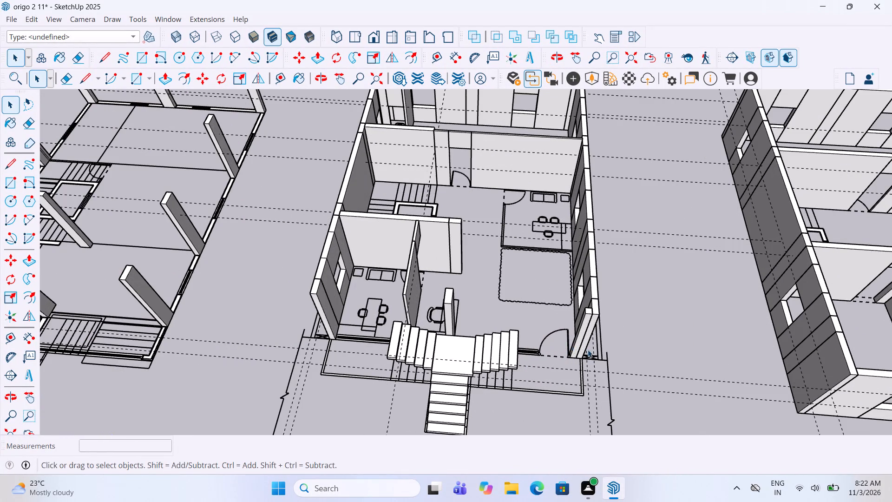
{"action": "scroll", "coordinate": [589, 351], "scroll_direction": "up", "scroll_amount": 10}
{"action": "scroll", "coordinate": [460, 353], "scroll_direction": "up", "scroll_amount": 3}
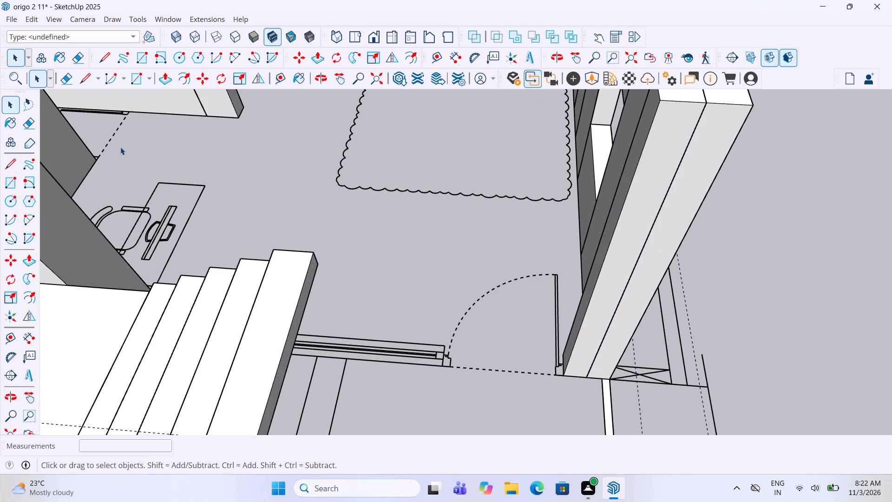
{"action": "left_click", "coordinate": [13, 180]}
{"action": "scroll", "coordinate": [430, 361], "scroll_direction": "up", "scroll_amount": 4}
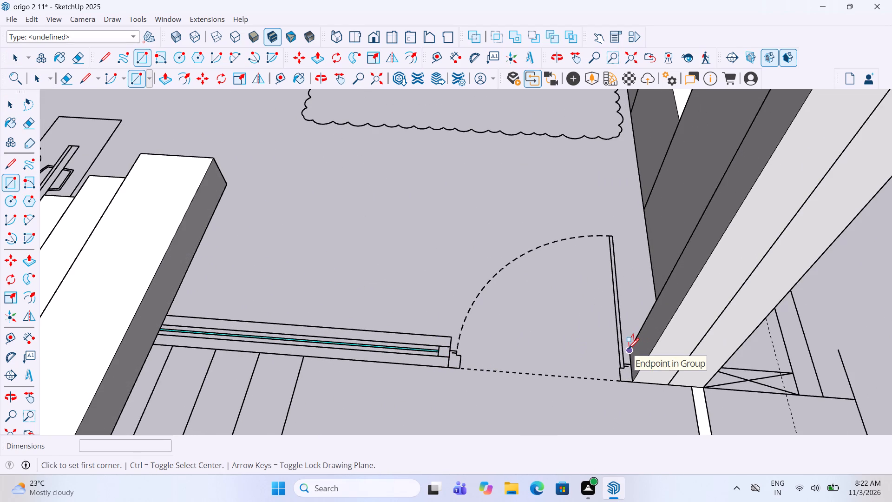
{"action": "left_click", "coordinate": [628, 350]}
{"action": "left_click", "coordinate": [452, 368]}
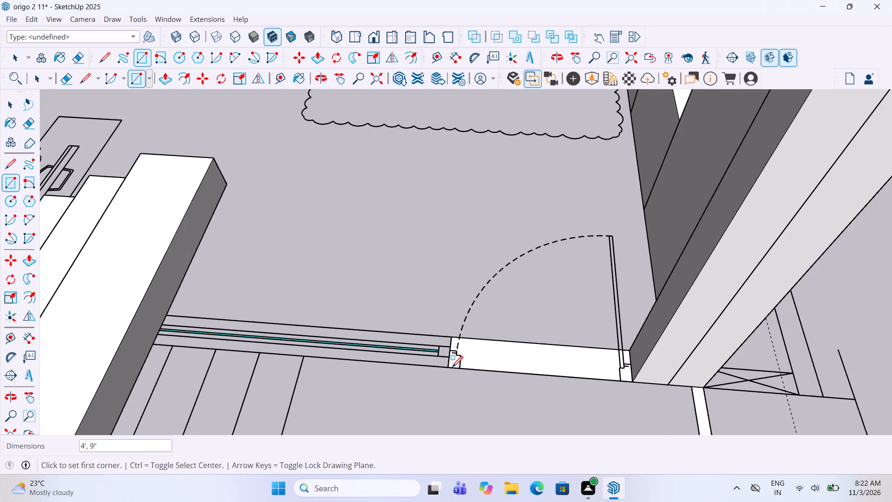
Make a group from the rectangle across the entrance doorway.
{"action": "key", "text": "space"}
{"action": "left_click", "coordinate": [493, 353]}
{"action": "right_click", "coordinate": [493, 353]}
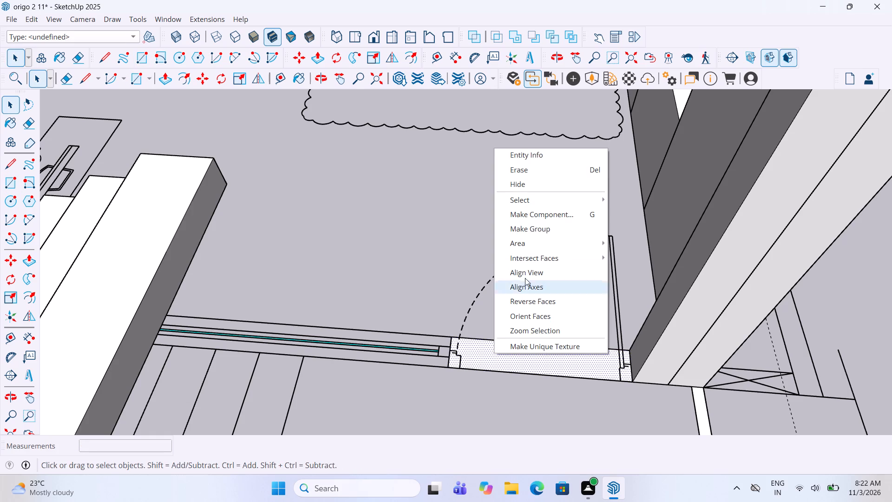
{"action": "left_click", "coordinate": [531, 228]}
Inside its group, raise the entrance doorway rectangle to the top of the adjoining outer wall, and leave the group.
{"action": "double_click", "coordinate": [508, 352]}
{"action": "left_click", "coordinate": [510, 357]}
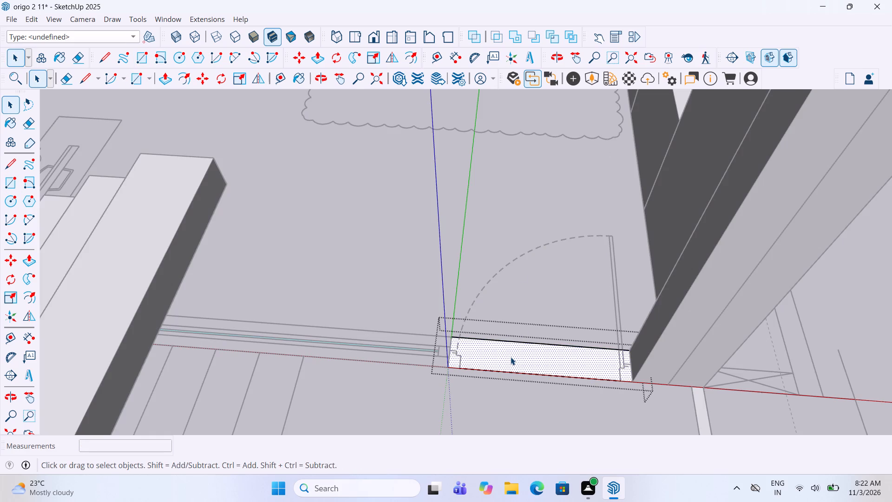
{"action": "key", "text": "p"}
{"action": "left_click", "coordinate": [511, 356]}
{"action": "scroll", "coordinate": [512, 329], "scroll_direction": "down", "scroll_amount": 10}
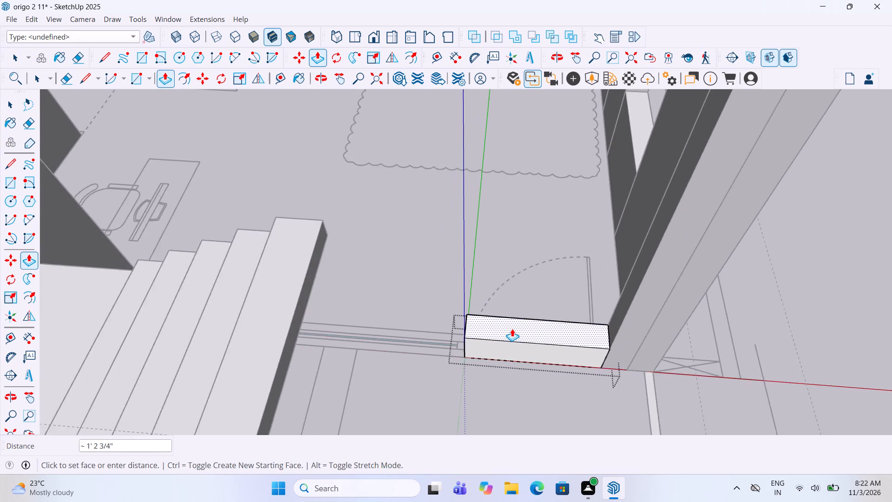
{"action": "scroll", "coordinate": [512, 329], "scroll_direction": "down", "scroll_amount": 7}
{"action": "left_click", "coordinate": [638, 178]}
{"action": "key", "text": "space"}
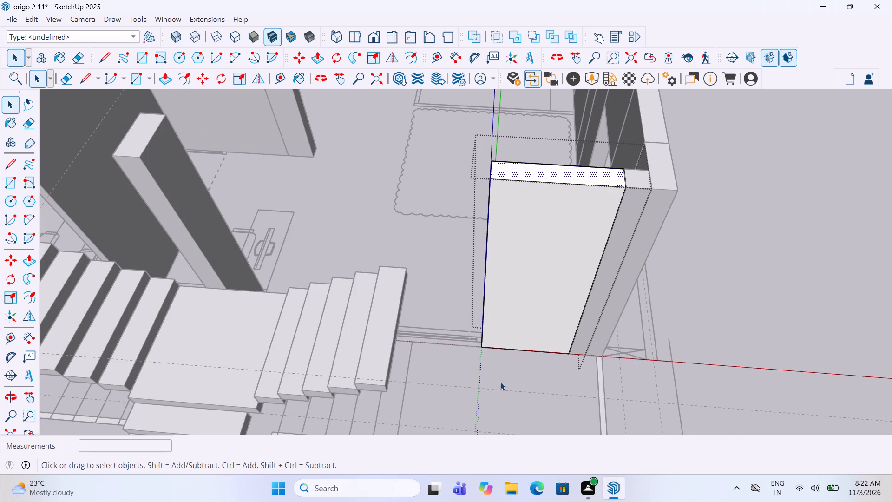
{"action": "left_click", "coordinate": [500, 383]}
Place a horizontal guide 8' above the bottom edge of the entrance doorway infill.
{"action": "left_click", "coordinate": [9, 330]}
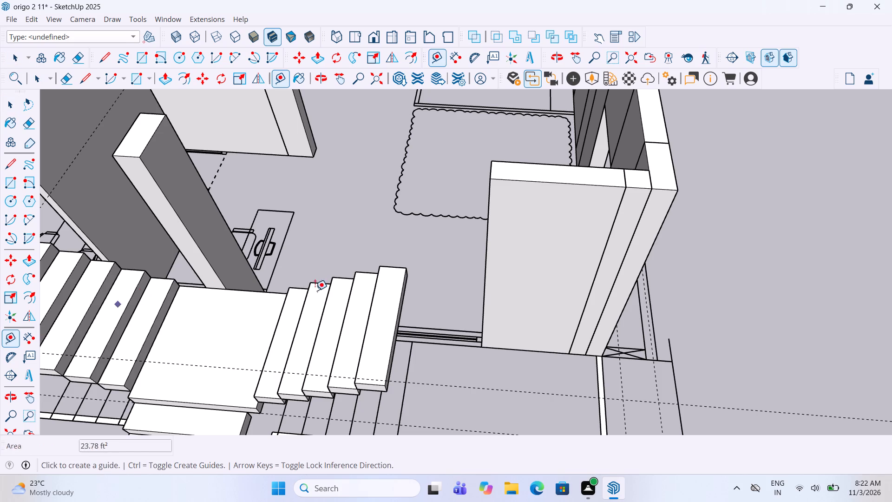
{"action": "left_click", "coordinate": [501, 352]}
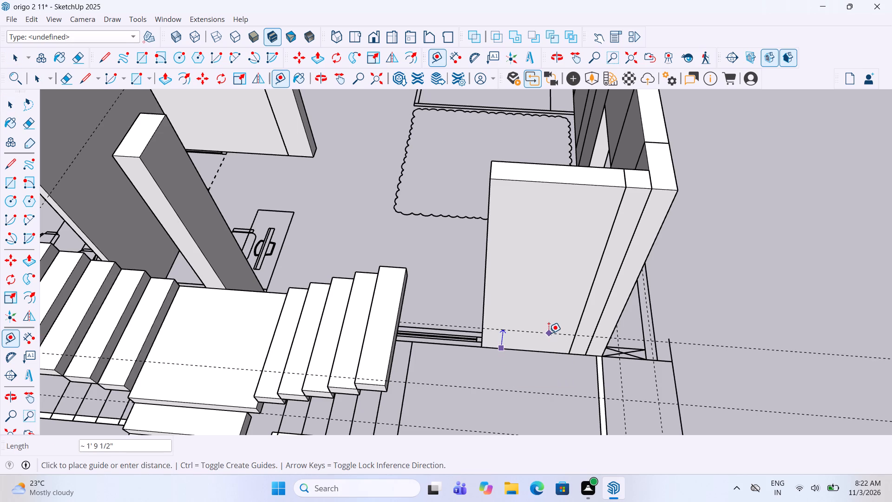
{"action": "type", "text": "8'"}
{"action": "key", "text": "Return"}
{"action": "key", "text": "space"}
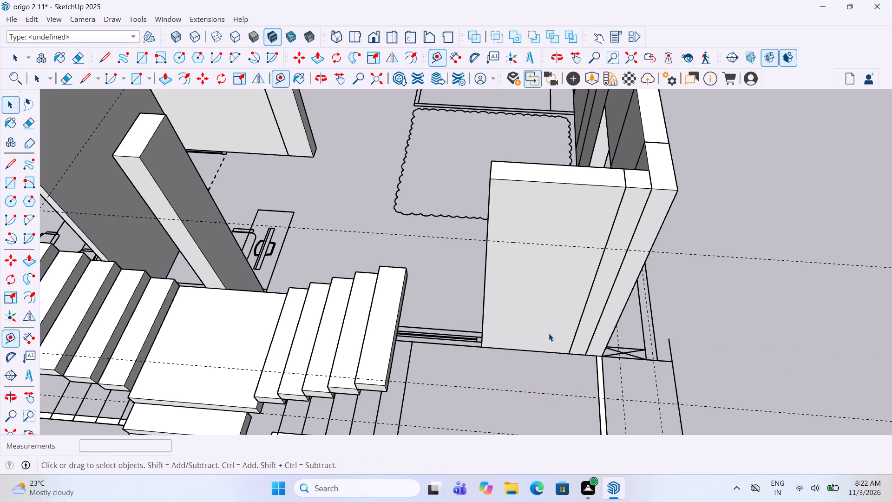
Cut a 4' wide by 8' high door opening through the entrance doorway infill below the guide, and leave its group.
{"action": "double_click", "coordinate": [549, 333]}
{"action": "left_click", "coordinate": [5, 184]}
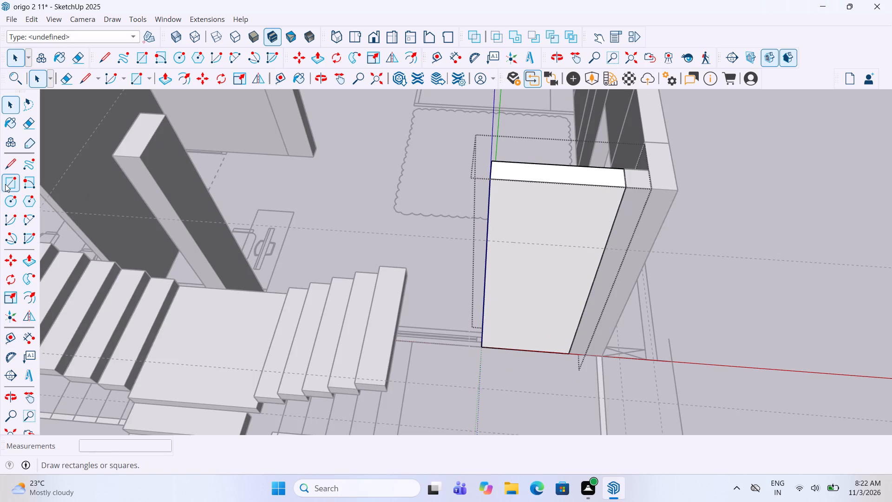
{"action": "left_click", "coordinate": [608, 249]}
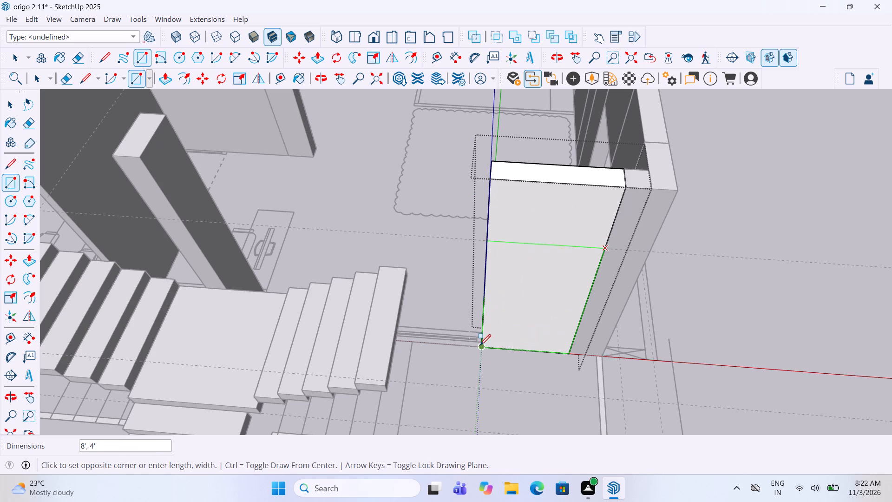
{"action": "left_click", "coordinate": [480, 346]}
{"action": "key", "text": "p"}
{"action": "left_click", "coordinate": [519, 321]}
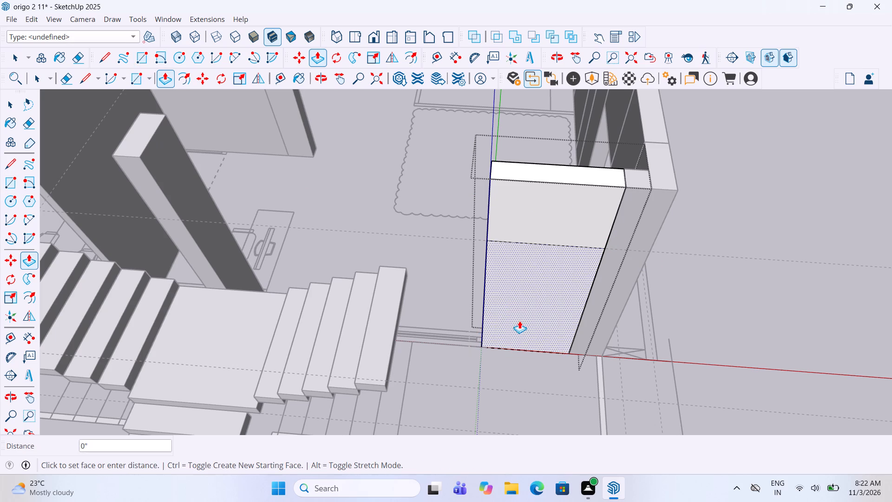
{"action": "left_click", "coordinate": [517, 277]}
{"action": "key", "text": "space"}
{"action": "left_click", "coordinate": [515, 392]}
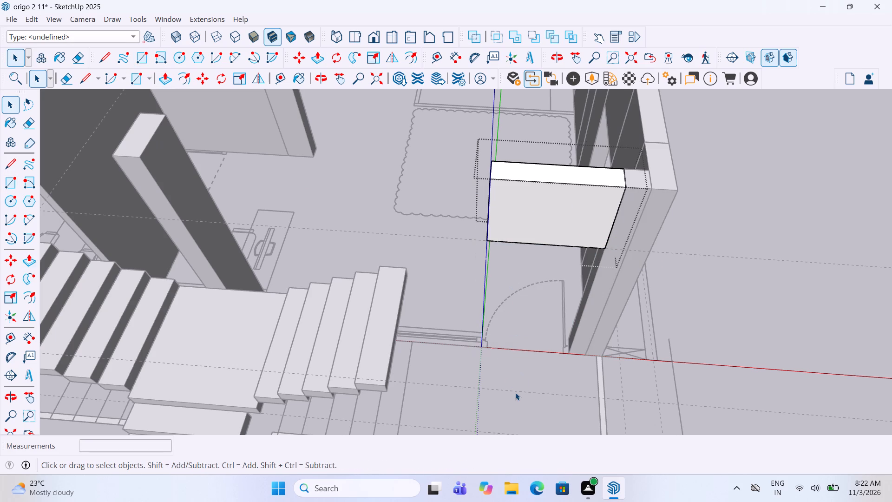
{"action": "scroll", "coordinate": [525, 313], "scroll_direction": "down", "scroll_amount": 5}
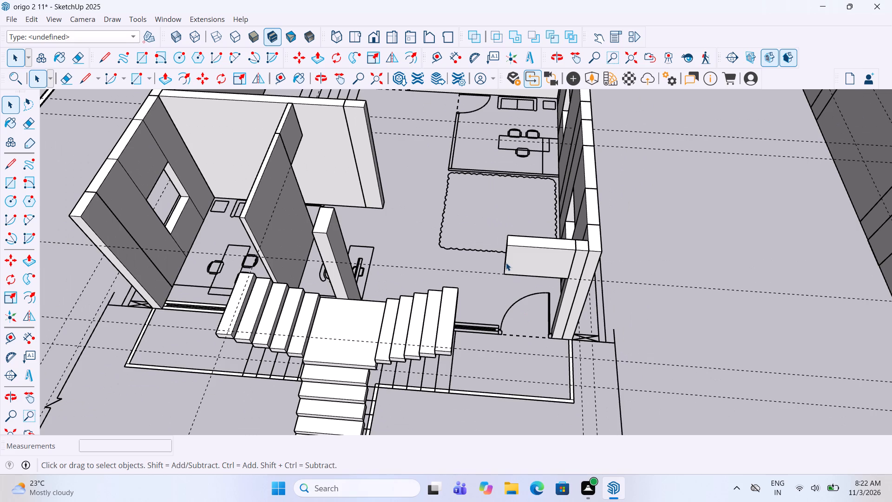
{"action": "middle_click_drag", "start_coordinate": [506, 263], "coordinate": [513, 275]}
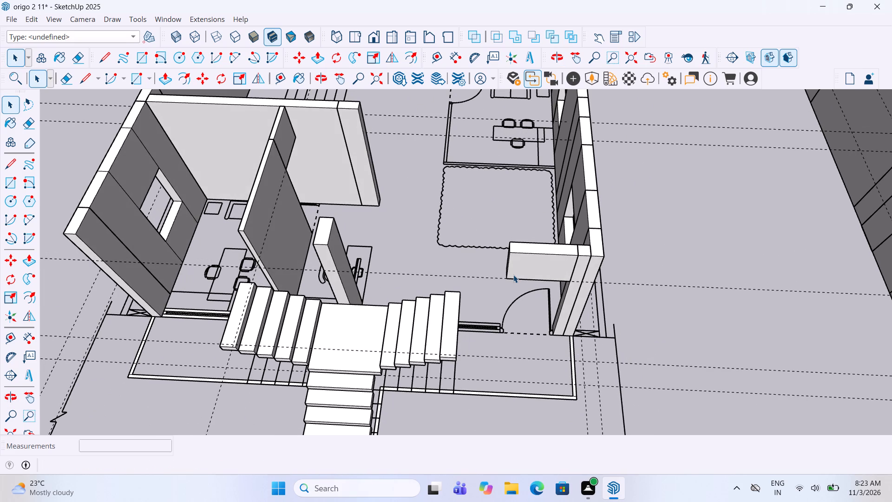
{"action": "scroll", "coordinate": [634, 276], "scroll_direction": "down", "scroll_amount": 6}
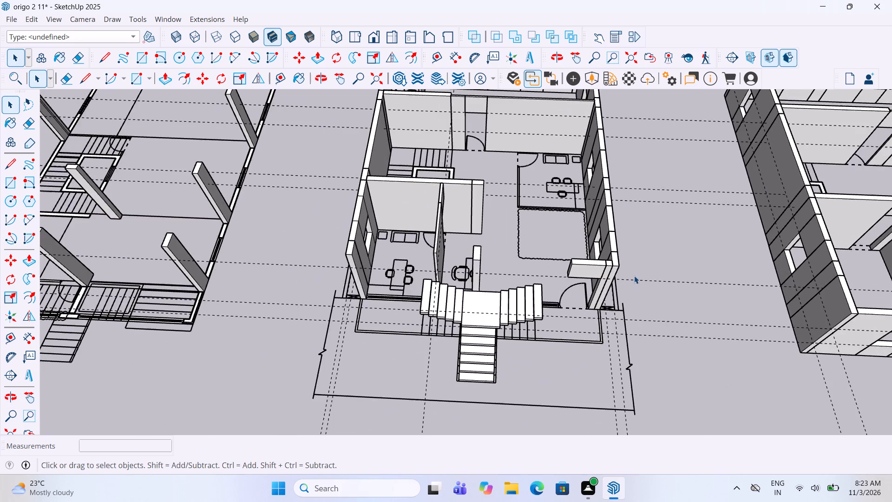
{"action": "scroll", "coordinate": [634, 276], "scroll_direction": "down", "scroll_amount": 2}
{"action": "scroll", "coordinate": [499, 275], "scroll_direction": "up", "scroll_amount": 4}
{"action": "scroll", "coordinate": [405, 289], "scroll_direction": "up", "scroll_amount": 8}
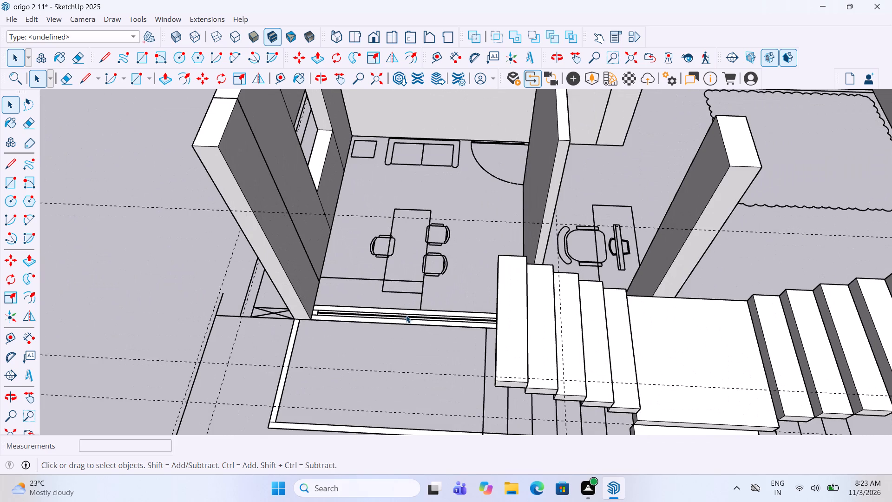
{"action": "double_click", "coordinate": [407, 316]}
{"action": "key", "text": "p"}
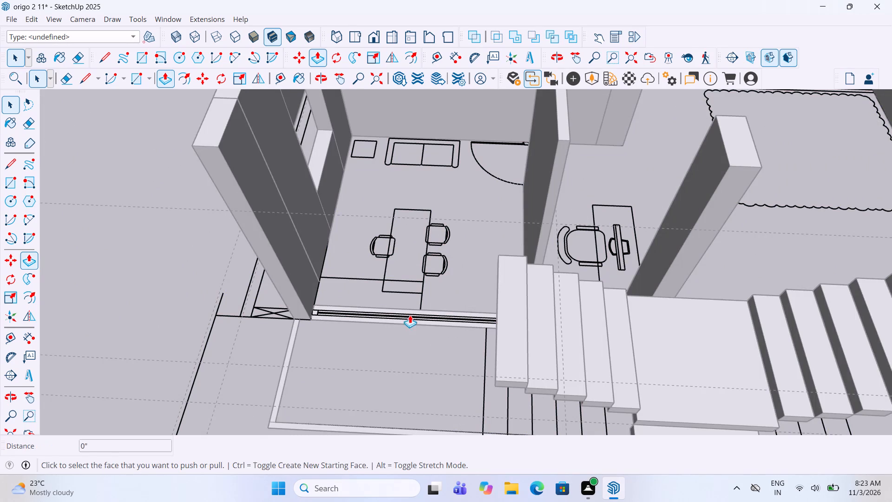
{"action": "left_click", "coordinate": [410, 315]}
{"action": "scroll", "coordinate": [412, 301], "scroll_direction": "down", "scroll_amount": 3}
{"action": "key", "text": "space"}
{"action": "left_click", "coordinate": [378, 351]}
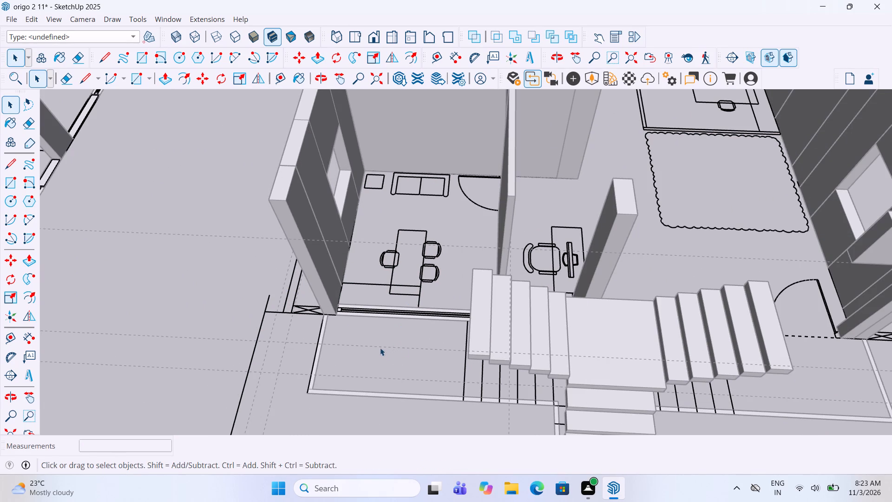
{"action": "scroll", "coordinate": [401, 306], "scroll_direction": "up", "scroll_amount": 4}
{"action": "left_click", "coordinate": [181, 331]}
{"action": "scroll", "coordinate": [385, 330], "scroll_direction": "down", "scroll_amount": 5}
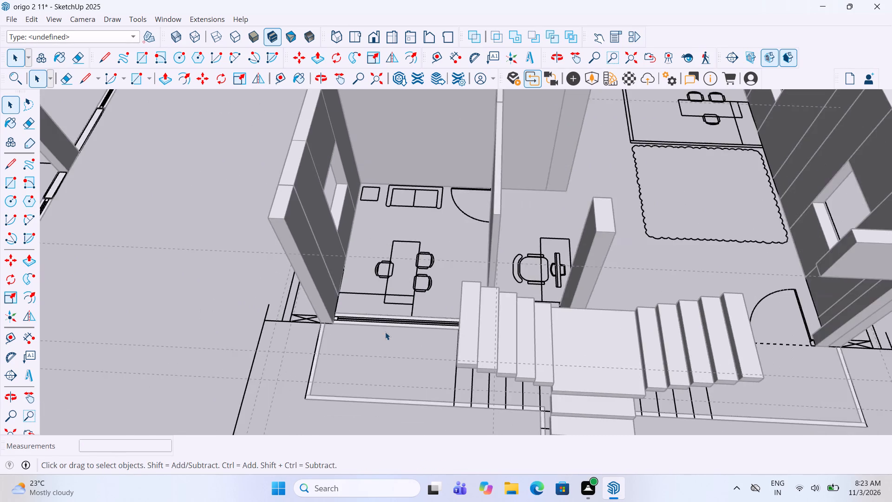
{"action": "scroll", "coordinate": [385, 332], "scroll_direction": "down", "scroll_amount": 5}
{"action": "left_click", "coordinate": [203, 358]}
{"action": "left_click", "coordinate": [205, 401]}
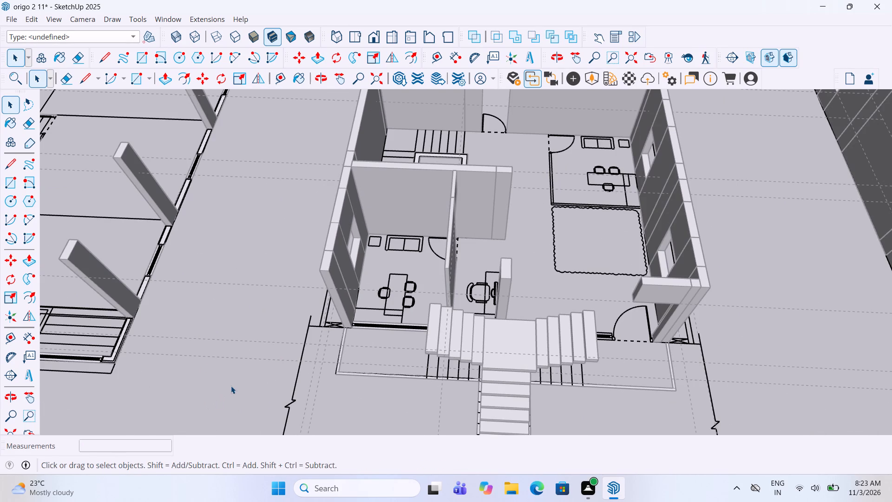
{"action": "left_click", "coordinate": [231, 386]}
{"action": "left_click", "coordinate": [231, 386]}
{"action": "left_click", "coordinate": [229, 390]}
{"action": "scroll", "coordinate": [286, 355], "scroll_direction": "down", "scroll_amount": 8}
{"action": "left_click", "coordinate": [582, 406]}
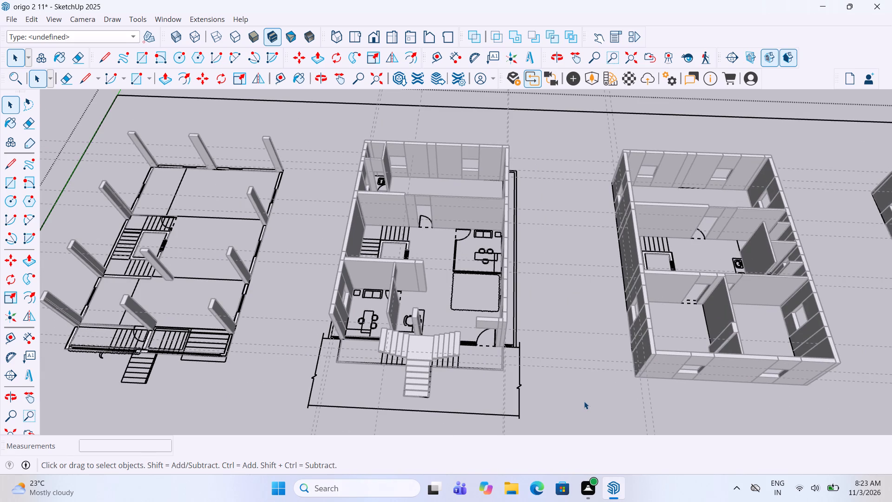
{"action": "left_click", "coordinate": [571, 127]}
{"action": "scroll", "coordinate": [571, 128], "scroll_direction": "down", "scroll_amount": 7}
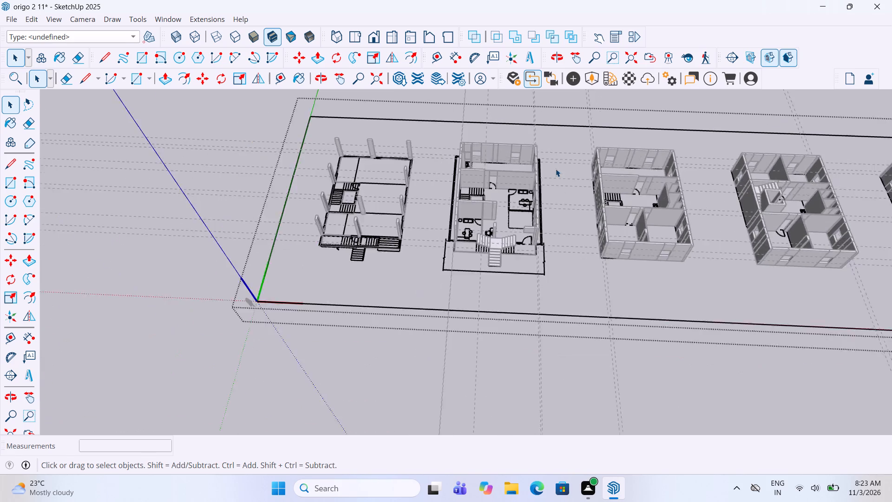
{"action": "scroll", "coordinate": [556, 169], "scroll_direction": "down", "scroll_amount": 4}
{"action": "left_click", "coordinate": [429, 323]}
Make a group from the face along the front sliding window of the room with the sofa and three-chair table.
{"action": "scroll", "coordinate": [512, 224], "scroll_direction": "up", "scroll_amount": 8}
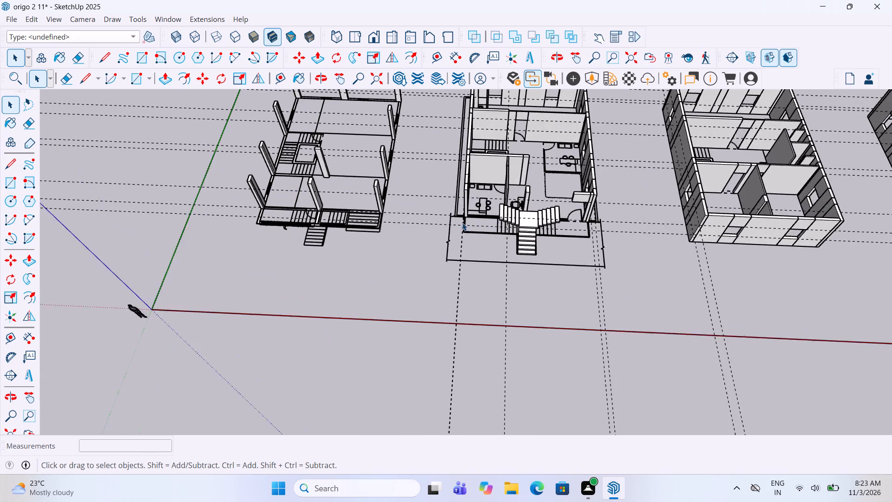
{"action": "scroll", "coordinate": [460, 229], "scroll_direction": "up", "scroll_amount": 12}
{"action": "scroll", "coordinate": [485, 196], "scroll_direction": "up", "scroll_amount": 5}
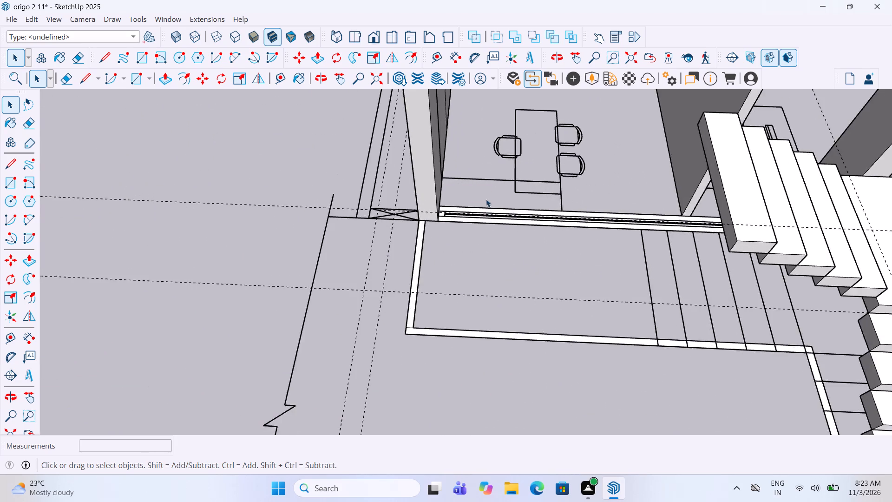
{"action": "scroll", "coordinate": [486, 199], "scroll_direction": "up", "scroll_amount": 11}
{"action": "left_click", "coordinate": [487, 208]}
{"action": "right_click", "coordinate": [488, 211]}
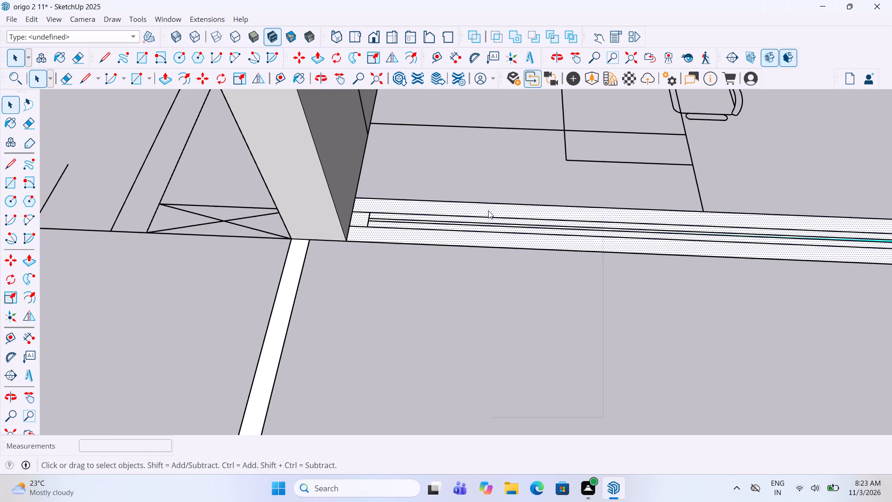
{"action": "left_click", "coordinate": [545, 290]}
Inside its group, raise the front sliding-window strip of the sofa room to the top of the outer wall, and leave the group.
{"action": "double_click", "coordinate": [532, 213]}
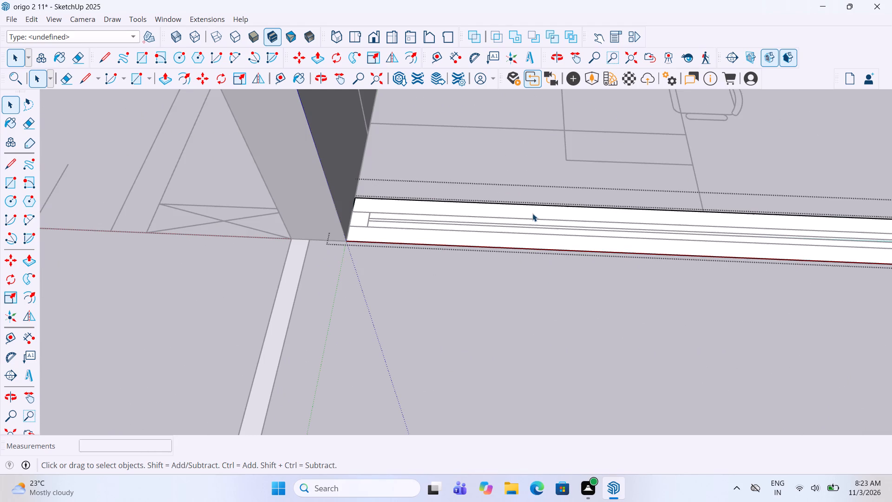
{"action": "key", "text": "p"}
{"action": "left_click", "coordinate": [520, 212]}
{"action": "scroll", "coordinate": [520, 210], "scroll_direction": "down", "scroll_amount": 12}
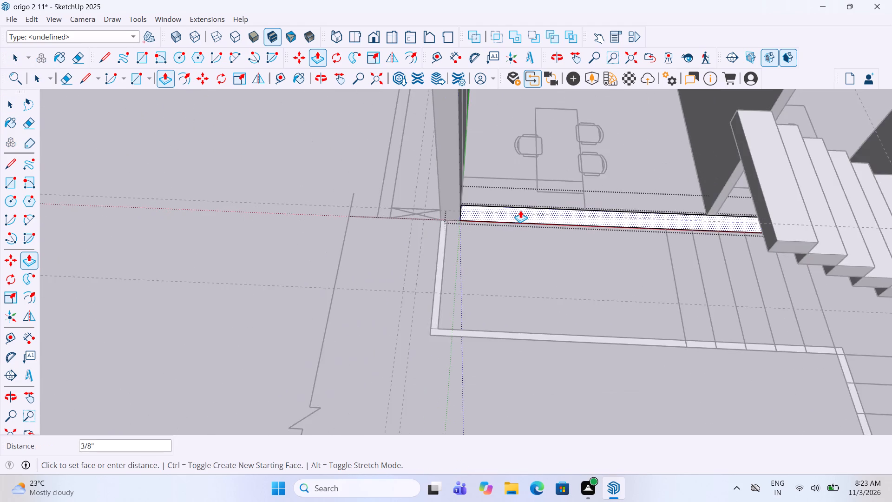
{"action": "scroll", "coordinate": [520, 210], "scroll_direction": "down", "scroll_amount": 14}
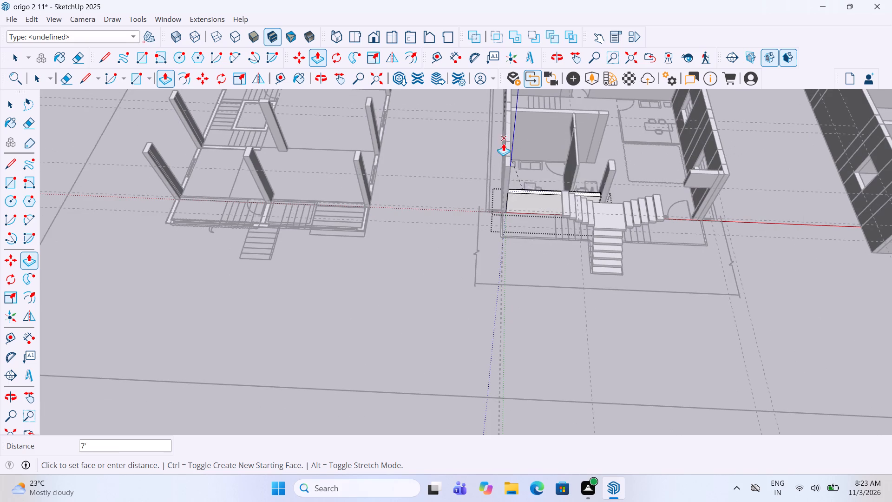
{"action": "left_click", "coordinate": [504, 150]}
{"action": "key", "text": "space"}
{"action": "left_click", "coordinate": [418, 264]}
Draw a rectangle about 10' 9 3/8" by 9" over the sliding window between the entrance doorway and the column behind the stairs.
{"action": "scroll", "coordinate": [418, 264], "scroll_direction": "down", "scroll_amount": 4}
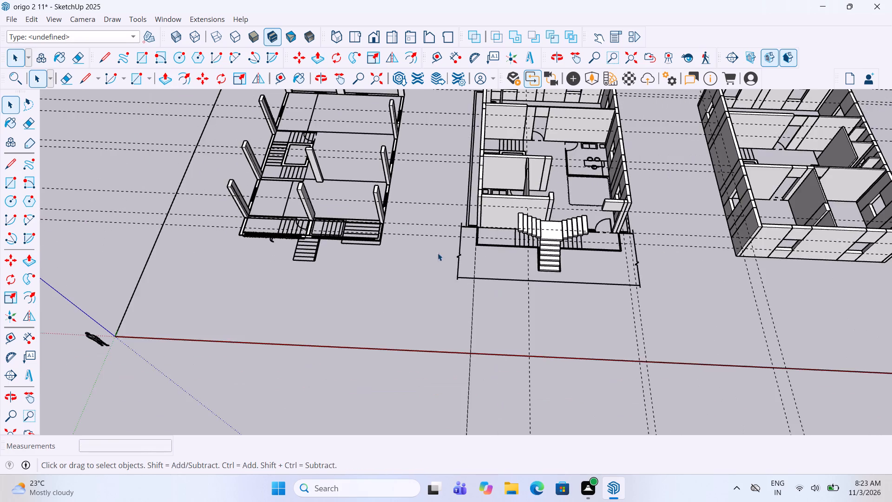
{"action": "scroll", "coordinate": [567, 159], "scroll_direction": "up", "scroll_amount": 4}
{"action": "scroll", "coordinate": [580, 203], "scroll_direction": "up", "scroll_amount": 3}
{"action": "middle_click_drag", "start_coordinate": [580, 203], "coordinate": [577, 292]}
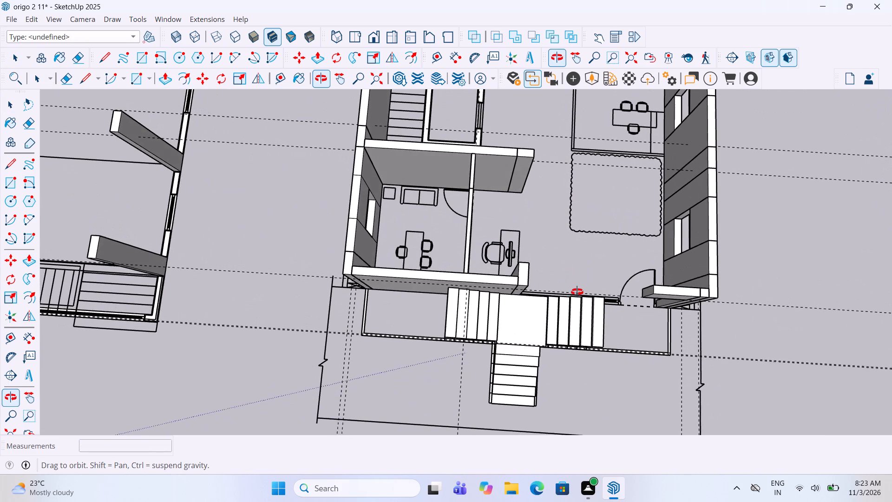
{"action": "middle_click_drag", "start_coordinate": [577, 292], "coordinate": [587, 257]}
{"action": "scroll", "coordinate": [577, 292], "scroll_direction": "up", "scroll_amount": 1}
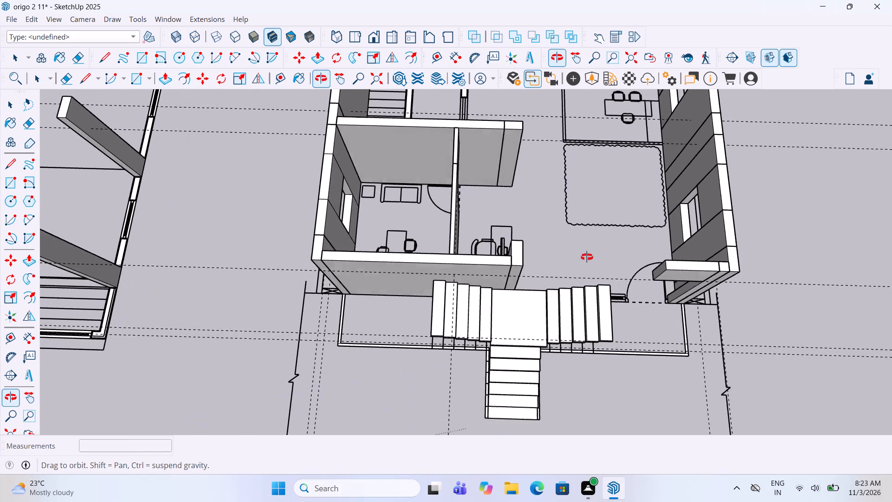
{"action": "middle_click_drag", "start_coordinate": [587, 257], "coordinate": [558, 231]}
{"action": "scroll", "coordinate": [466, 231], "scroll_direction": "down", "scroll_amount": 4}
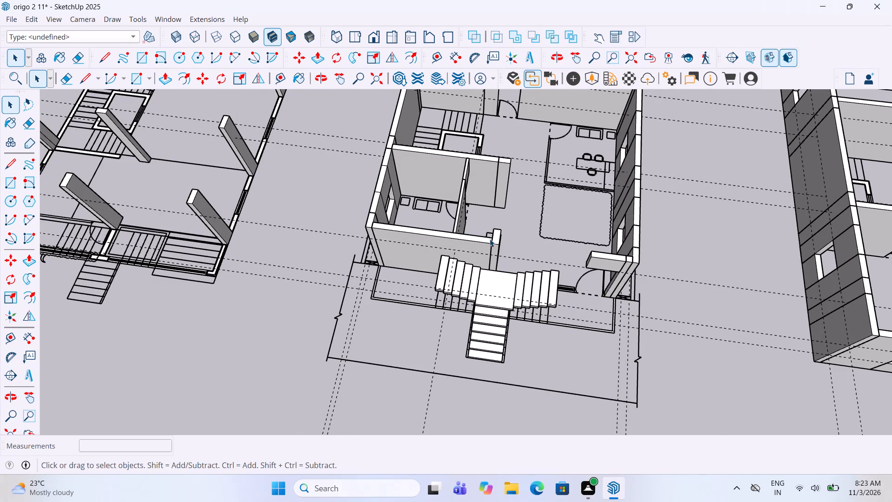
{"action": "scroll", "coordinate": [630, 277], "scroll_direction": "up", "scroll_amount": 6}
{"action": "middle_click_drag", "start_coordinate": [615, 267], "coordinate": [594, 247]}
{"action": "scroll", "coordinate": [554, 295], "scroll_direction": "up", "scroll_amount": 3}
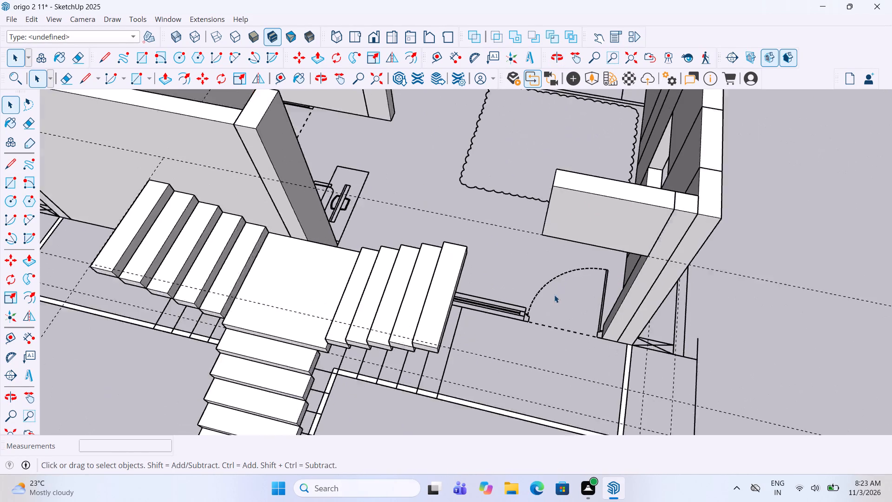
{"action": "scroll", "coordinate": [554, 295], "scroll_direction": "up", "scroll_amount": 2}
{"action": "scroll", "coordinate": [479, 188], "scroll_direction": "up", "scroll_amount": 1}
{"action": "middle_click_drag", "start_coordinate": [479, 188], "coordinate": [535, 321]}
{"action": "scroll", "coordinate": [538, 316], "scroll_direction": "down", "scroll_amount": 6}
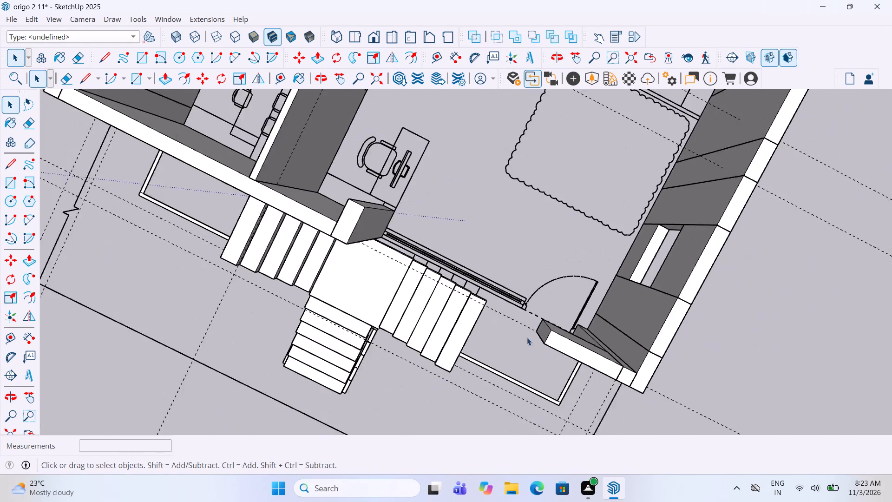
{"action": "middle_click_drag", "start_coordinate": [526, 343], "coordinate": [158, 198]}
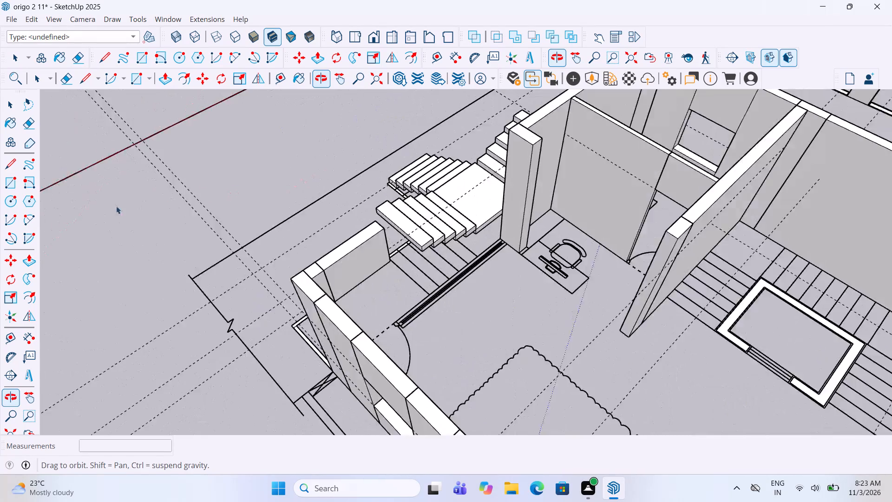
{"action": "middle_click_drag", "start_coordinate": [498, 273], "coordinate": [442, 278]}
{"action": "scroll", "coordinate": [498, 273], "scroll_direction": "up", "scroll_amount": 1}
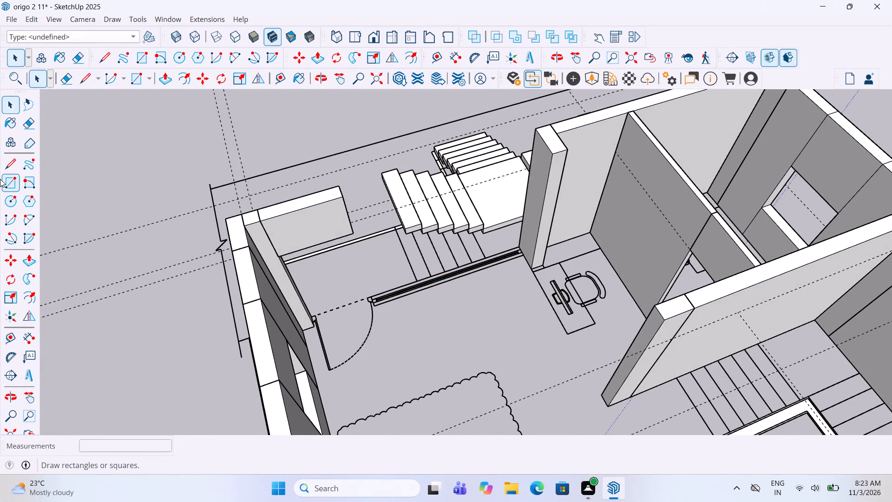
{"action": "left_click", "coordinate": [5, 183]}
{"action": "scroll", "coordinate": [405, 284], "scroll_direction": "up", "scroll_amount": 3}
{"action": "scroll", "coordinate": [367, 316], "scroll_direction": "up", "scroll_amount": 4}
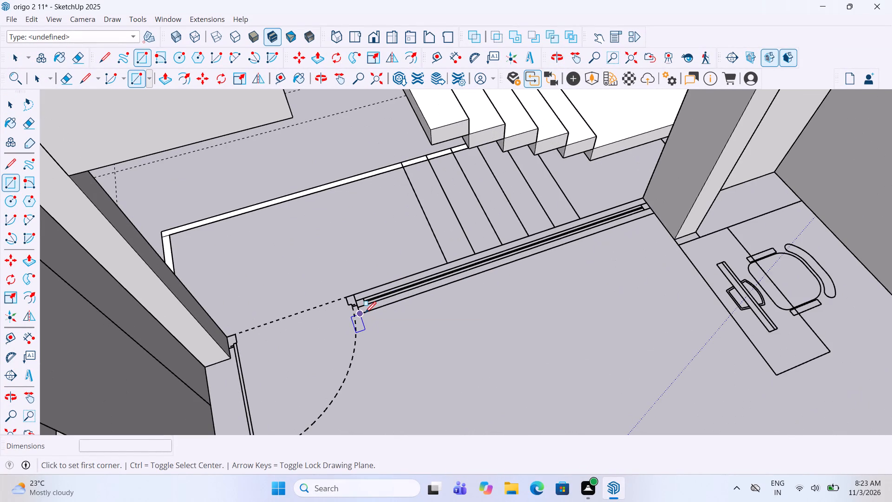
{"action": "left_click", "coordinate": [365, 314]}
{"action": "left_click", "coordinate": [641, 197]}
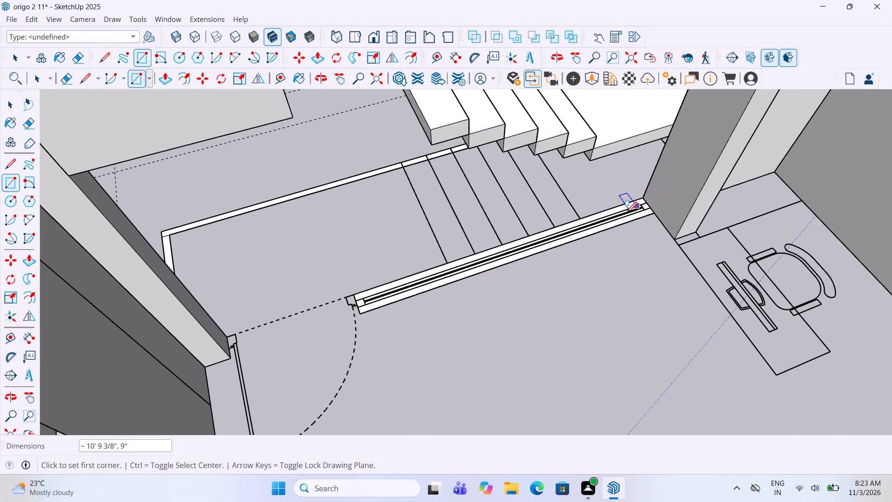
Make a group from the rectangle over the sliding window beside the entrance doorway.
{"action": "key", "text": "space"}
{"action": "left_click", "coordinate": [610, 224]}
{"action": "left_click", "coordinate": [610, 218]}
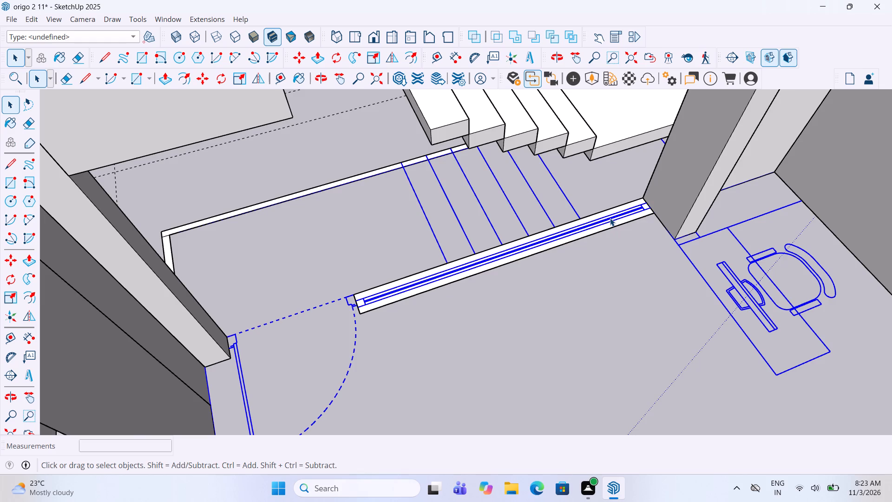
{"action": "scroll", "coordinate": [610, 212], "scroll_direction": "up", "scroll_amount": 5}
{"action": "left_click", "coordinate": [610, 212]}
{"action": "right_click", "coordinate": [610, 212]}
{"action": "left_click", "coordinate": [653, 291]}
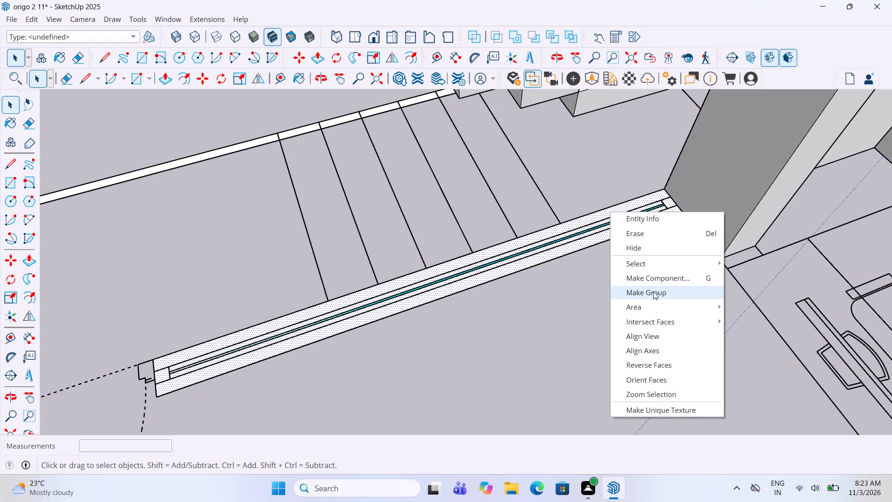
Inside its group, raise the sliding-window strip beside the entrance doorway 11' to the outer wall top, and leave the group.
{"action": "double_click", "coordinate": [584, 222]}
{"action": "key", "text": "p"}
{"action": "left_click", "coordinate": [566, 240]}
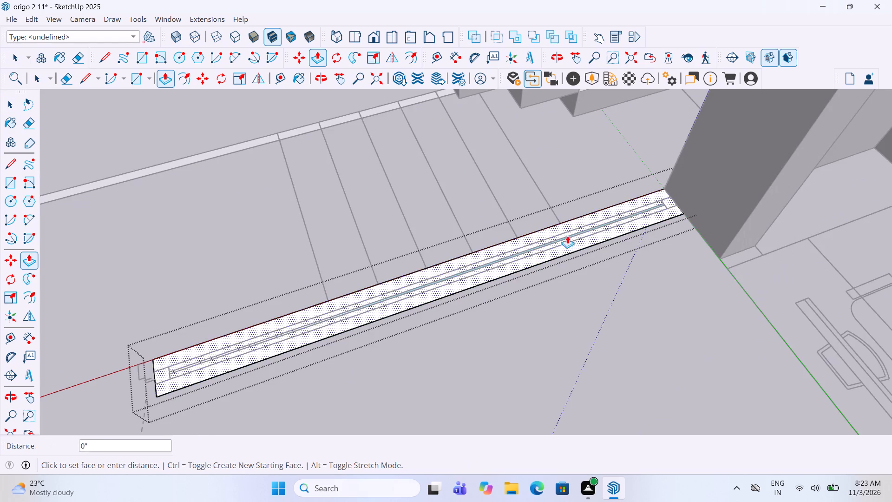
{"action": "scroll", "coordinate": [568, 229], "scroll_direction": "down", "scroll_amount": 14}
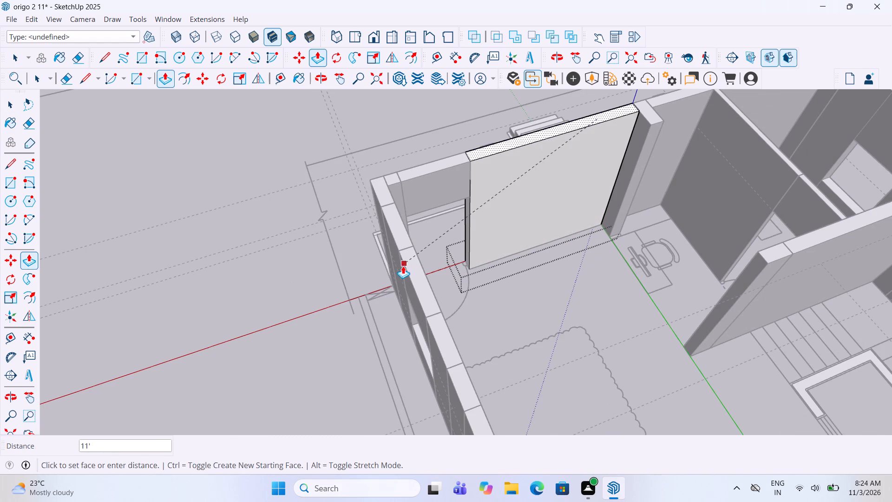
{"action": "left_click", "coordinate": [403, 266]}
{"action": "key", "text": "space"}
{"action": "left_click", "coordinate": [498, 293]}
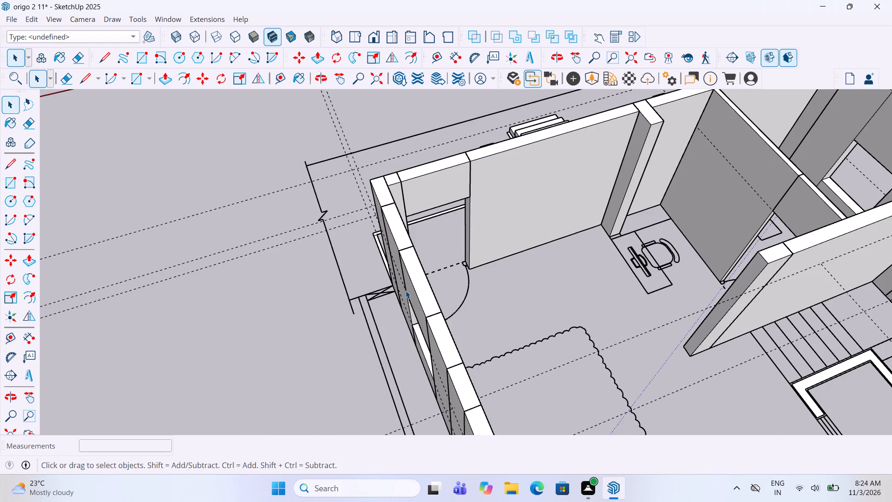
Look over the raised walls and the other floor models, ending at the floor that has only its columns raised.
{"action": "middle_click_drag", "start_coordinate": [405, 290], "coordinate": [690, 307]}
{"action": "scroll", "coordinate": [615, 369], "scroll_direction": "down", "scroll_amount": 5}
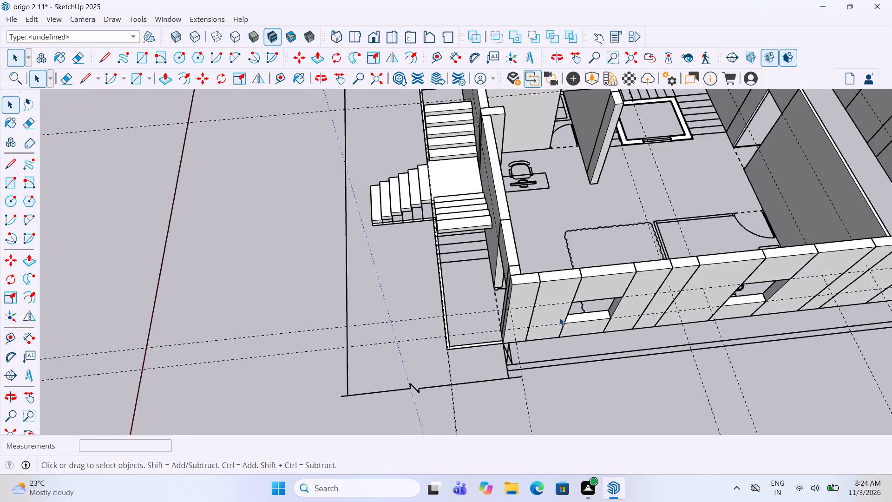
{"action": "middle_click_drag", "start_coordinate": [525, 295], "coordinate": [713, 334]}
{"action": "scroll", "coordinate": [714, 334], "scroll_direction": "down", "scroll_amount": 5}
{"action": "middle_click_drag", "start_coordinate": [574, 256], "coordinate": [637, 337]}
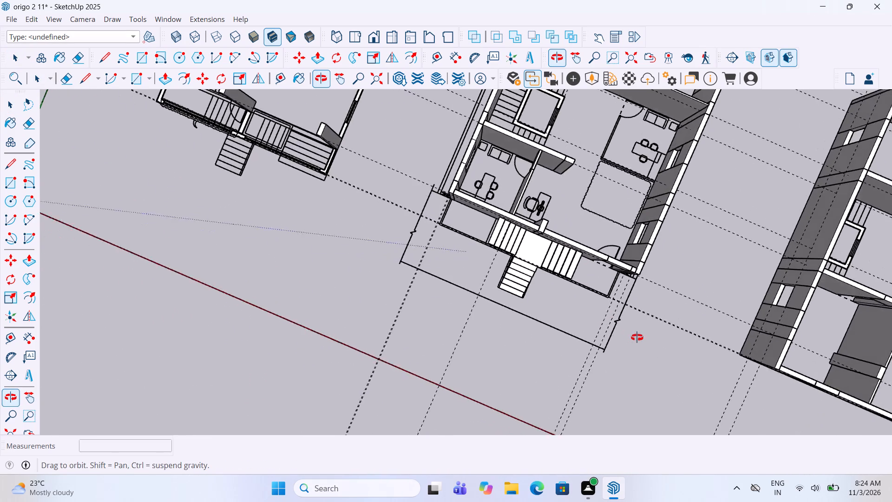
{"action": "middle_click_drag", "start_coordinate": [637, 337], "coordinate": [463, 171]}
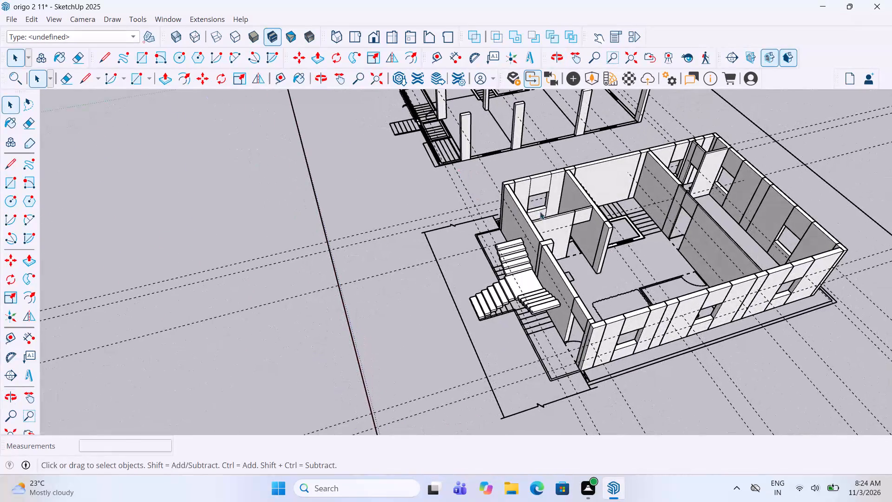
{"action": "scroll", "coordinate": [731, 250], "scroll_direction": "down", "scroll_amount": 10}
{"action": "middle_click_drag", "start_coordinate": [598, 244], "coordinate": [826, 253]}
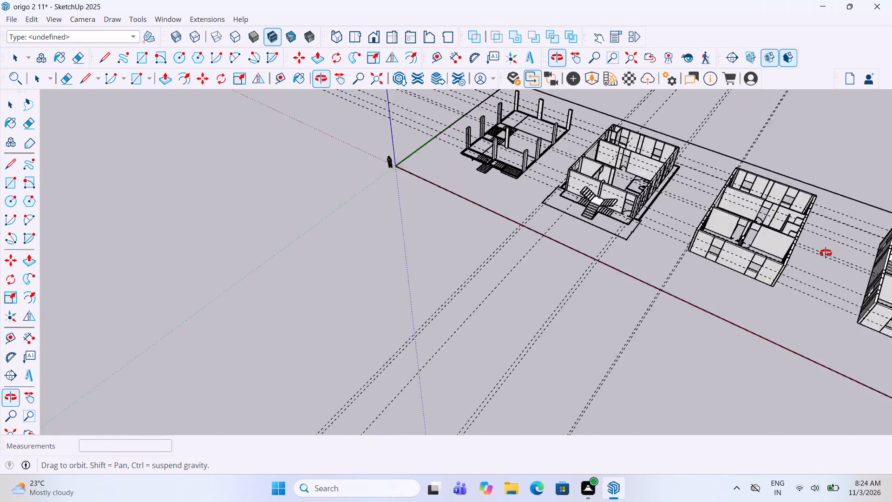
{"action": "middle_click_drag", "start_coordinate": [826, 253], "coordinate": [884, 258]}
{"action": "scroll", "coordinate": [762, 278], "scroll_direction": "down", "scroll_amount": 5}
{"action": "scroll", "coordinate": [420, 218], "scroll_direction": "up", "scroll_amount": 1}
{"action": "scroll", "coordinate": [473, 98], "scroll_direction": "up", "scroll_amount": 3}
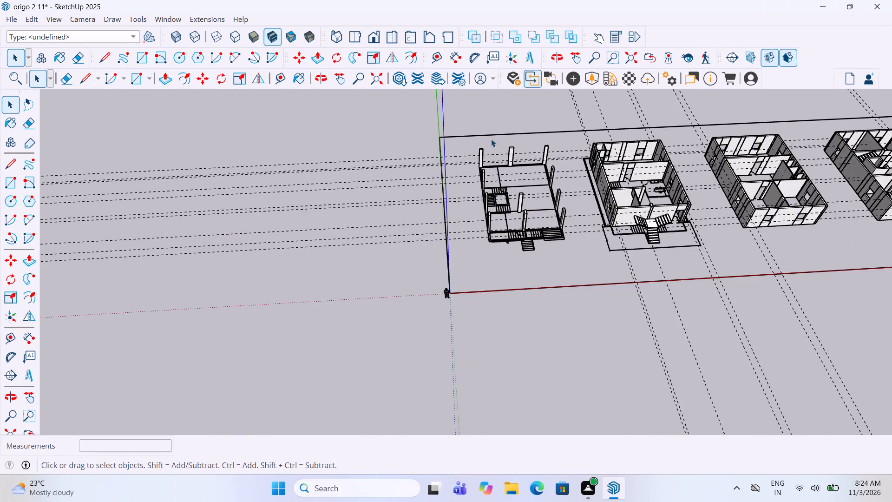
{"action": "scroll", "coordinate": [491, 139], "scroll_direction": "up", "scroll_amount": 18}
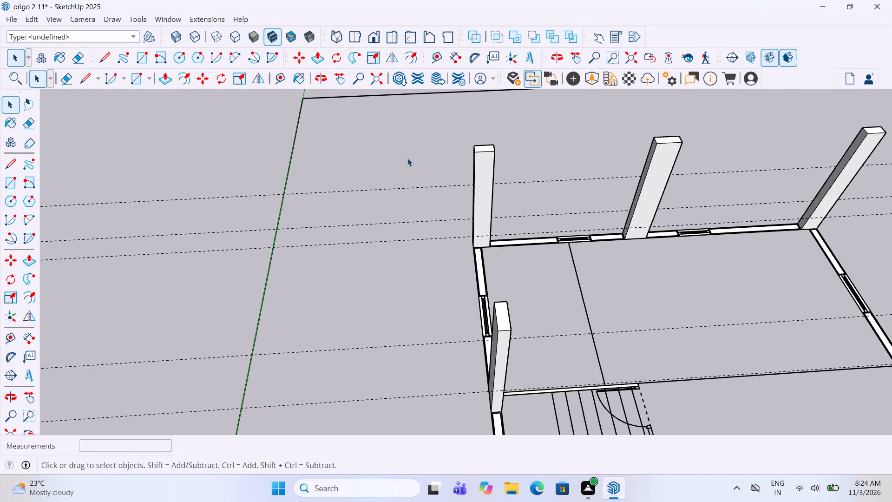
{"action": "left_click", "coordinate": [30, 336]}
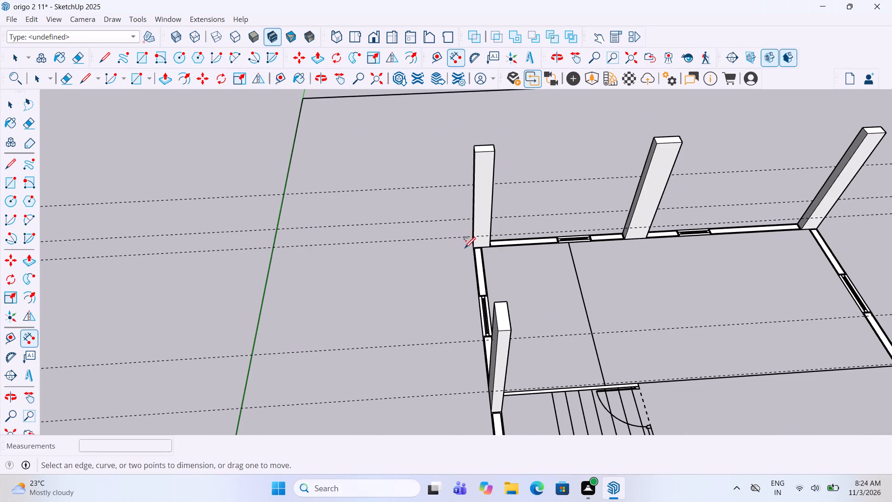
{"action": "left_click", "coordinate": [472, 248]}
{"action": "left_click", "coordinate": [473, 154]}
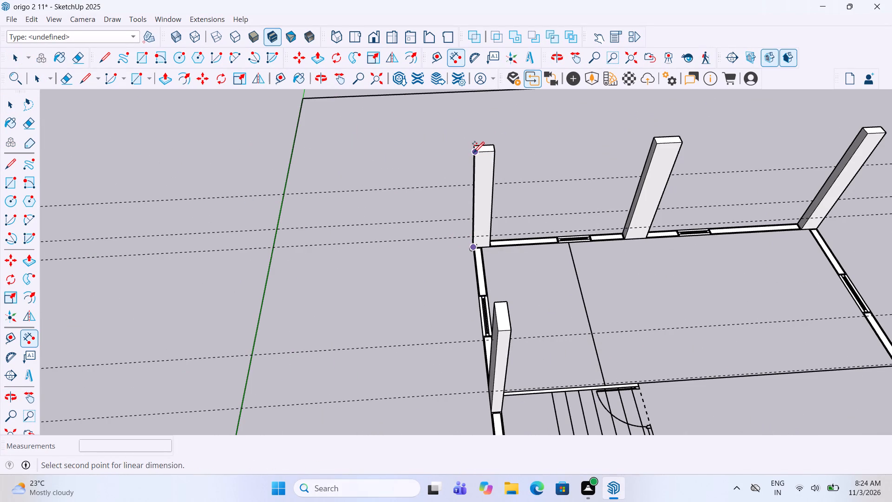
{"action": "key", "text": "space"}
On the columns-only floor, make separate groups from the back-wall faces on either side of the window between the stair-side corner column and middle column.
{"action": "scroll", "coordinate": [390, 169], "scroll_direction": "down", "scroll_amount": 4}
{"action": "scroll", "coordinate": [531, 203], "scroll_direction": "up", "scroll_amount": 7}
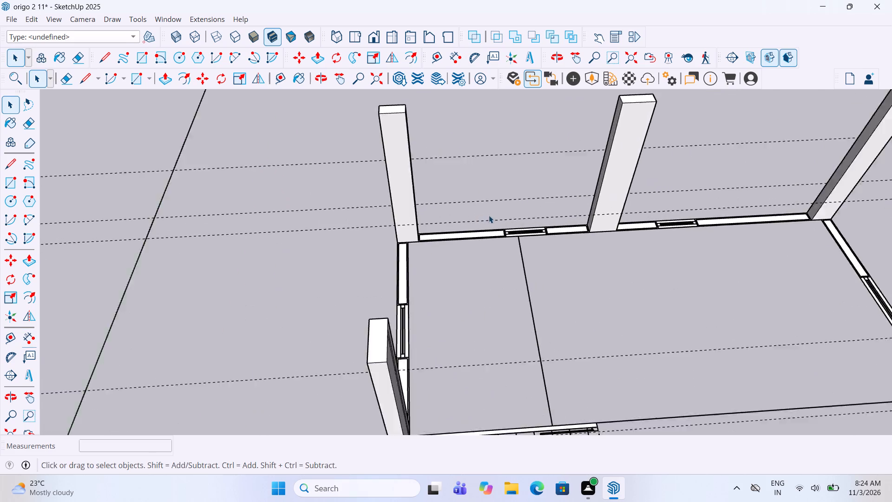
{"action": "scroll", "coordinate": [489, 215], "scroll_direction": "up", "scroll_amount": 1}
{"action": "double_click", "coordinate": [473, 237]}
{"action": "left_click", "coordinate": [473, 243]}
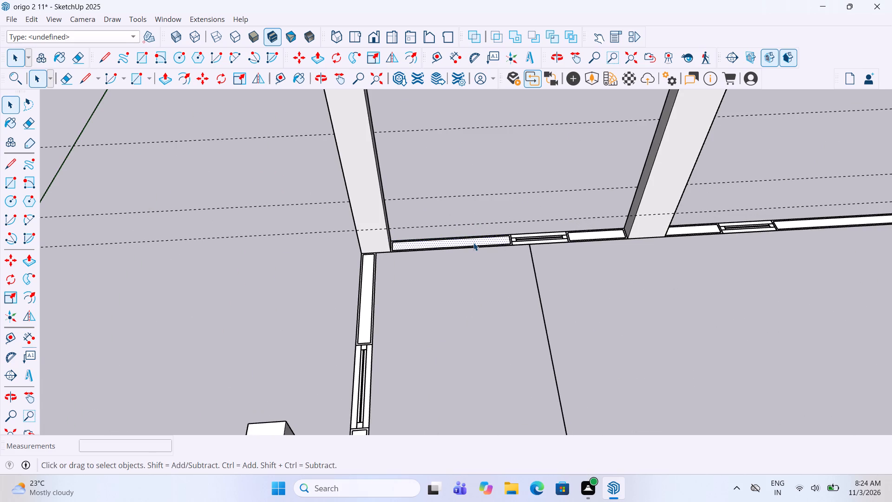
{"action": "right_click", "coordinate": [473, 243]}
{"action": "left_click", "coordinate": [507, 325]}
{"action": "scroll", "coordinate": [567, 238], "scroll_direction": "up", "scroll_amount": 2}
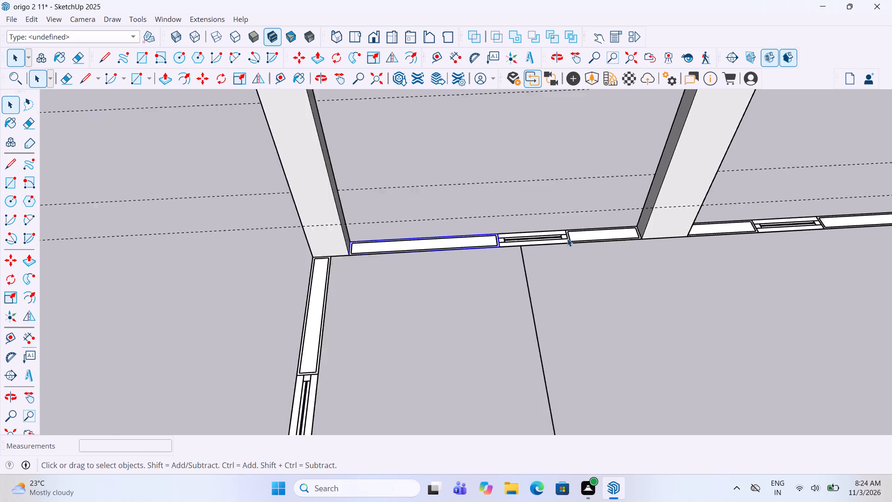
{"action": "scroll", "coordinate": [567, 238], "scroll_direction": "up", "scroll_amount": 5}
{"action": "left_click", "coordinate": [596, 239]}
{"action": "right_click", "coordinate": [596, 239]}
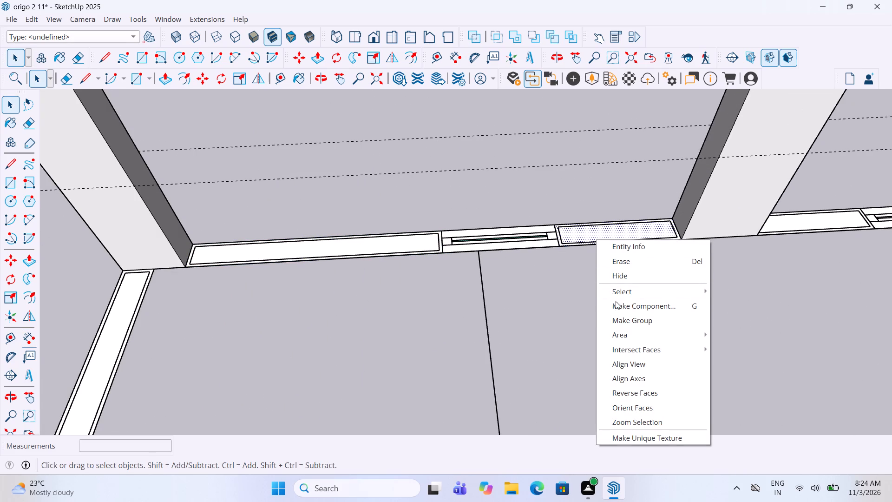
{"action": "left_click", "coordinate": [641, 320]}
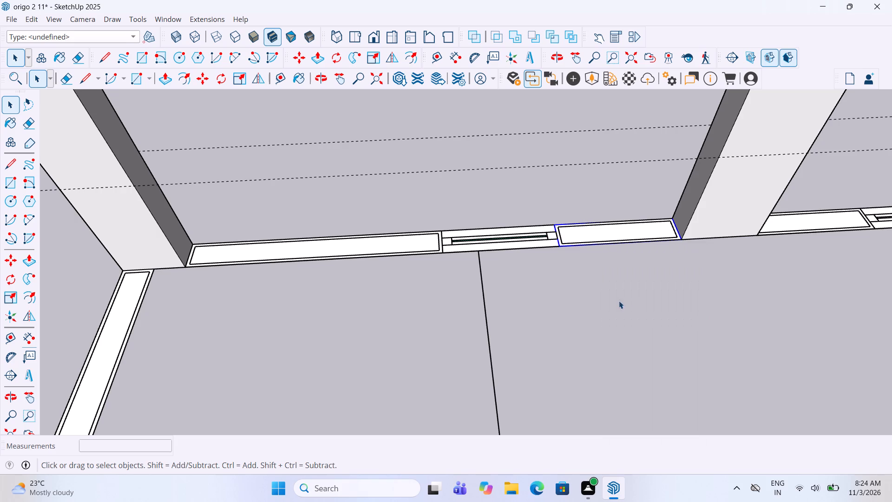
Make a group from the window face in the back wall between the stair-side corner column and the middle column.
{"action": "scroll", "coordinate": [558, 247], "scroll_direction": "up", "scroll_amount": 5}
{"action": "left_click", "coordinate": [536, 243]}
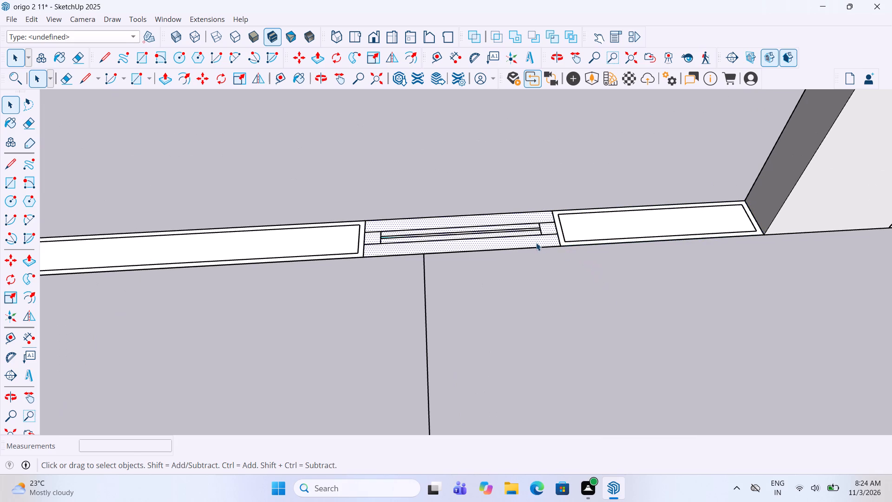
{"action": "right_click", "coordinate": [536, 243]}
{"action": "left_click", "coordinate": [583, 328]}
Make separate groups from the short and long back-wall faces on either side of the window beyond the middle column.
{"action": "scroll", "coordinate": [497, 315], "scroll_direction": "down", "scroll_amount": 11}
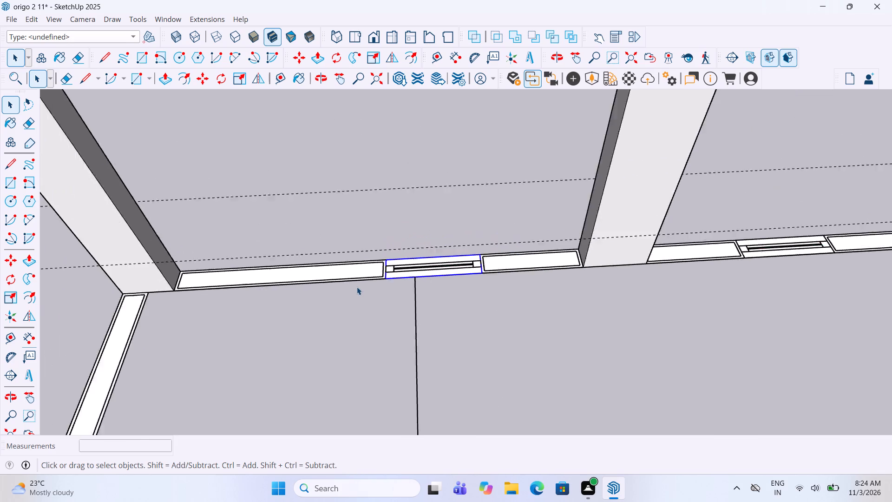
{"action": "scroll", "coordinate": [357, 287], "scroll_direction": "down", "scroll_amount": 5}
{"action": "scroll", "coordinate": [576, 269], "scroll_direction": "up", "scroll_amount": 8}
{"action": "left_click", "coordinate": [491, 272]}
{"action": "right_click", "coordinate": [491, 272]}
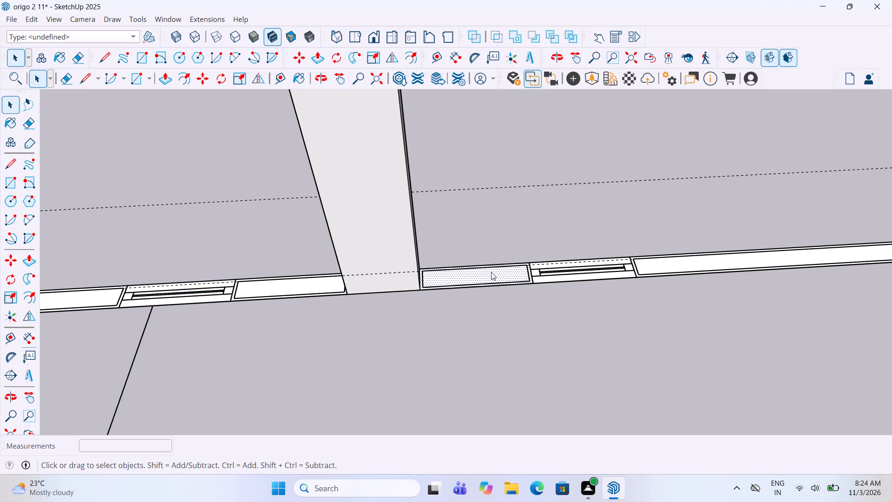
{"action": "left_click", "coordinate": [527, 353]}
{"action": "scroll", "coordinate": [641, 270], "scroll_direction": "up", "scroll_amount": 5}
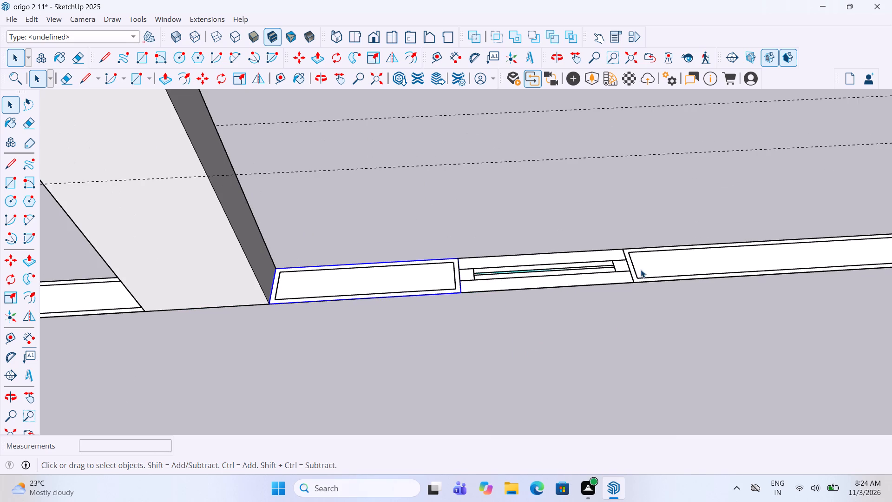
{"action": "left_click", "coordinate": [656, 262]}
{"action": "right_click", "coordinate": [656, 262]}
{"action": "left_click", "coordinate": [705, 342]}
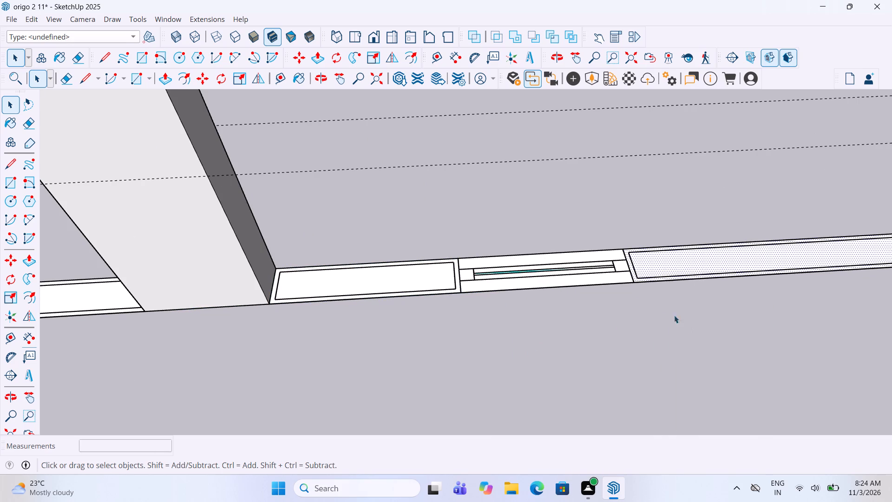
Make a group from the window face in the back wall beyond the middle column.
{"action": "left_click", "coordinate": [601, 278]}
{"action": "right_click", "coordinate": [601, 278]}
{"action": "left_click", "coordinate": [647, 359]}
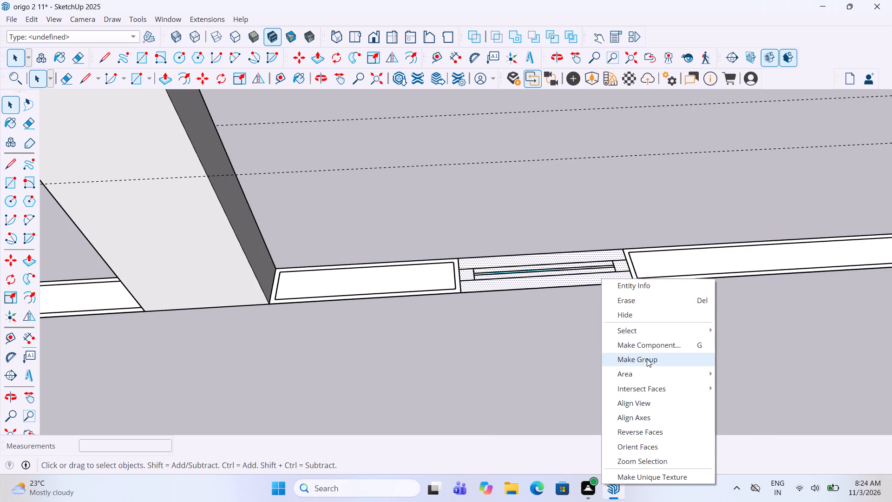
Make a group from the face between the back corner column and the first window of the side wall opposite the stairwell.
{"action": "scroll", "coordinate": [496, 263], "scroll_direction": "down", "scroll_amount": 15}
{"action": "scroll", "coordinate": [711, 317], "scroll_direction": "up", "scroll_amount": 5}
{"action": "scroll", "coordinate": [664, 302], "scroll_direction": "up", "scroll_amount": 5}
{"action": "left_click", "coordinate": [662, 301]}
{"action": "right_click", "coordinate": [662, 301]}
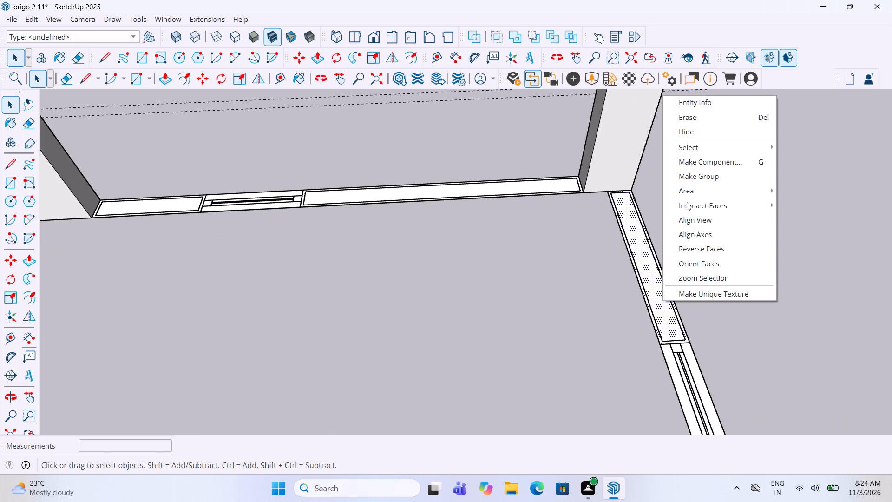
{"action": "left_click", "coordinate": [692, 174]}
Make separate groups from that side wall's first window face and the wall face running from it to the second column.
{"action": "scroll", "coordinate": [568, 230], "scroll_direction": "down", "scroll_amount": 11}
{"action": "scroll", "coordinate": [634, 329], "scroll_direction": "up", "scroll_amount": 2}
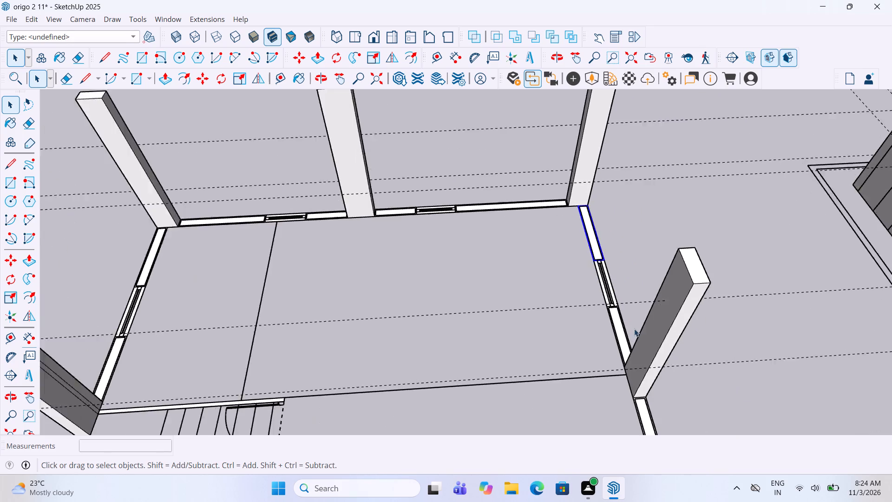
{"action": "scroll", "coordinate": [634, 329], "scroll_direction": "up", "scroll_amount": 13}
{"action": "left_click", "coordinate": [581, 268]}
{"action": "right_click", "coordinate": [581, 268]}
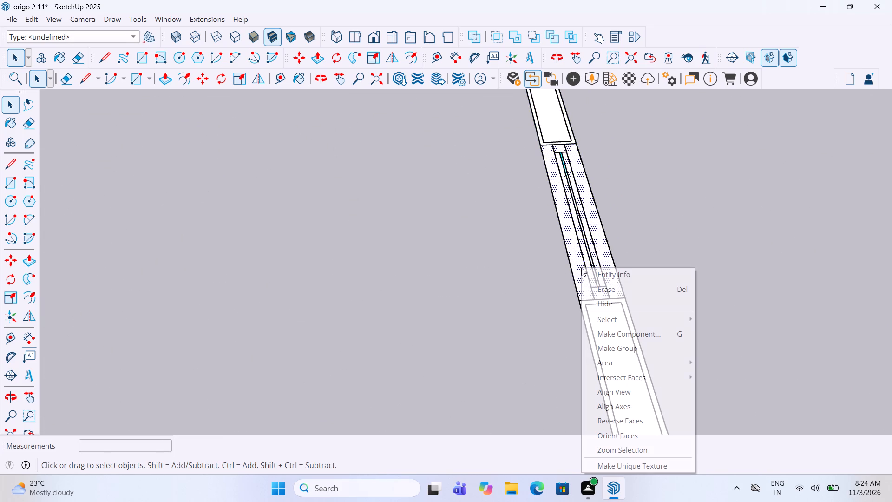
{"action": "left_click", "coordinate": [605, 350]}
{"action": "left_click", "coordinate": [612, 361]}
{"action": "right_click", "coordinate": [612, 361]}
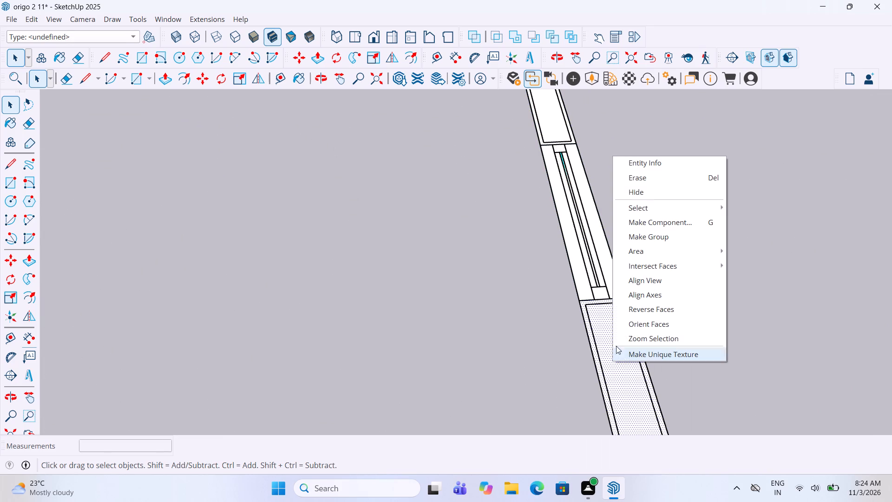
{"action": "left_click", "coordinate": [654, 239]}
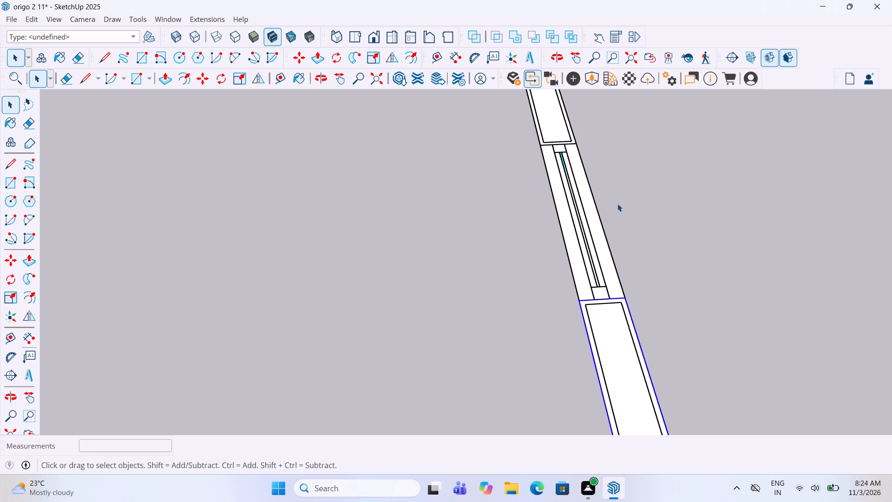
Make a group from the side-wall face between the second column and the next window.
{"action": "scroll", "coordinate": [617, 204], "scroll_direction": "down", "scroll_amount": 16}
{"action": "scroll", "coordinate": [634, 323], "scroll_direction": "up", "scroll_amount": 8}
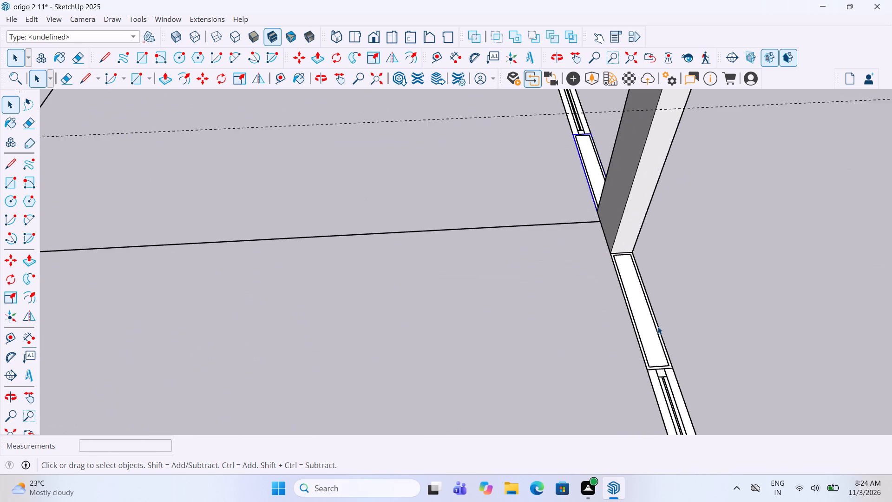
{"action": "scroll", "coordinate": [657, 326], "scroll_direction": "up", "scroll_amount": 4}
{"action": "left_click", "coordinate": [647, 321]}
{"action": "right_click", "coordinate": [647, 321]}
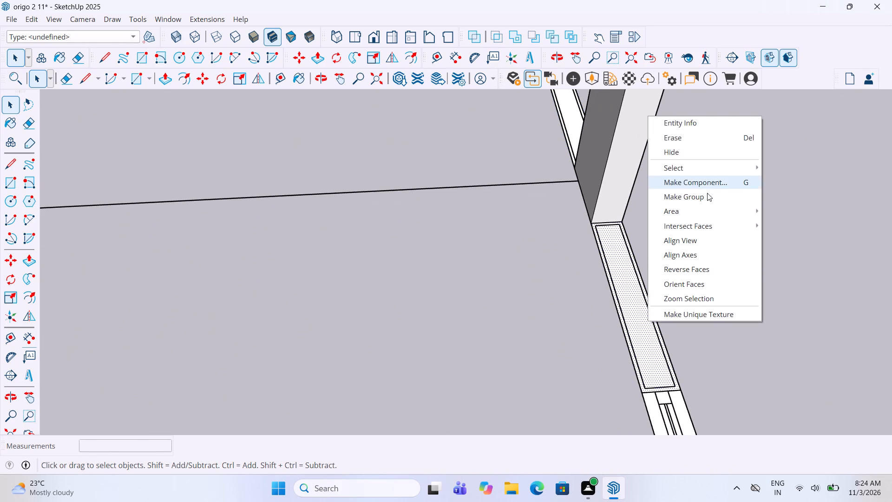
{"action": "left_click", "coordinate": [706, 196]}
Make separate groups from the side wall's second window face and the wall face running from it to the third column.
{"action": "scroll", "coordinate": [649, 209], "scroll_direction": "down", "scroll_amount": 11}
{"action": "scroll", "coordinate": [660, 327], "scroll_direction": "up", "scroll_amount": 4}
{"action": "scroll", "coordinate": [678, 290], "scroll_direction": "up", "scroll_amount": 3}
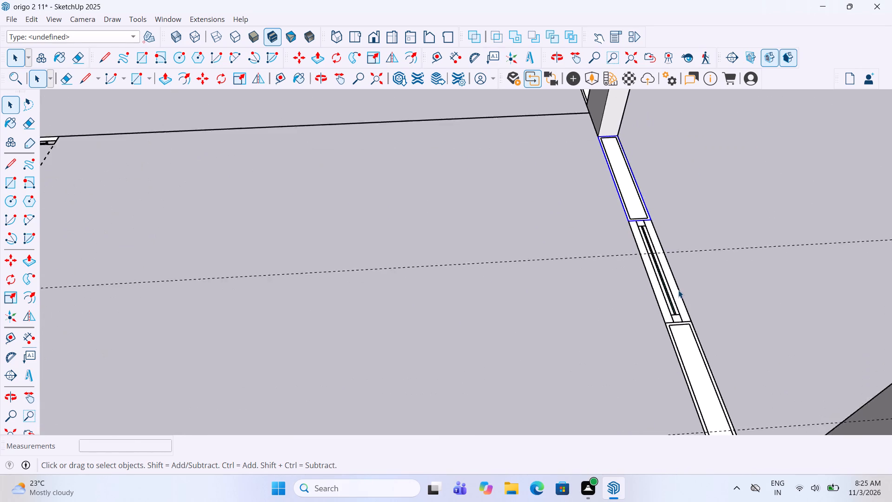
{"action": "scroll", "coordinate": [678, 290], "scroll_direction": "up", "scroll_amount": 2}
{"action": "left_click", "coordinate": [676, 296]}
{"action": "right_click", "coordinate": [676, 296]}
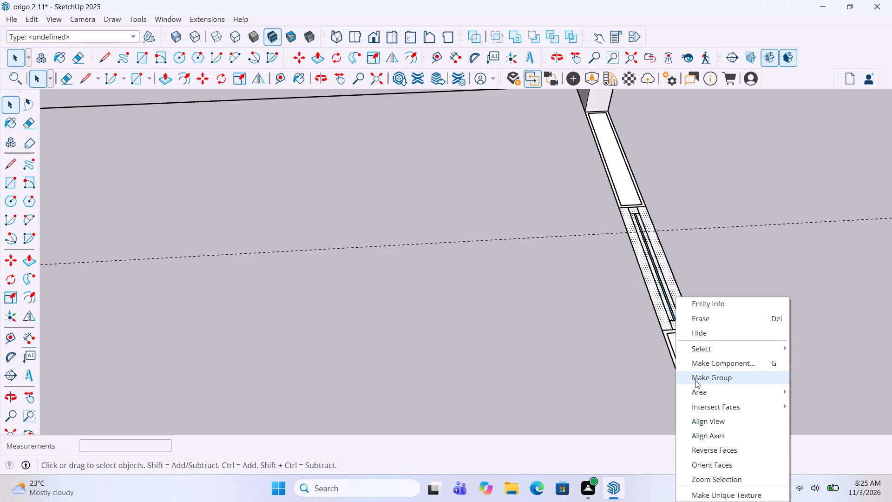
{"action": "left_click", "coordinate": [695, 380]}
{"action": "left_click", "coordinate": [696, 376]}
{"action": "right_click", "coordinate": [696, 376]}
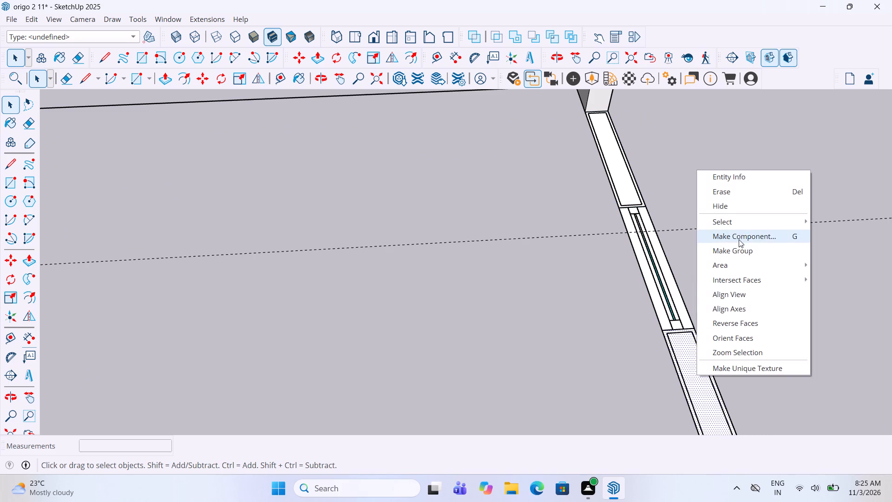
{"action": "left_click", "coordinate": [735, 251]}
Make a group from the side-wall face between the third column and the next window, on the side opposite the stairwell.
{"action": "scroll", "coordinate": [652, 224], "scroll_direction": "down", "scroll_amount": 17}
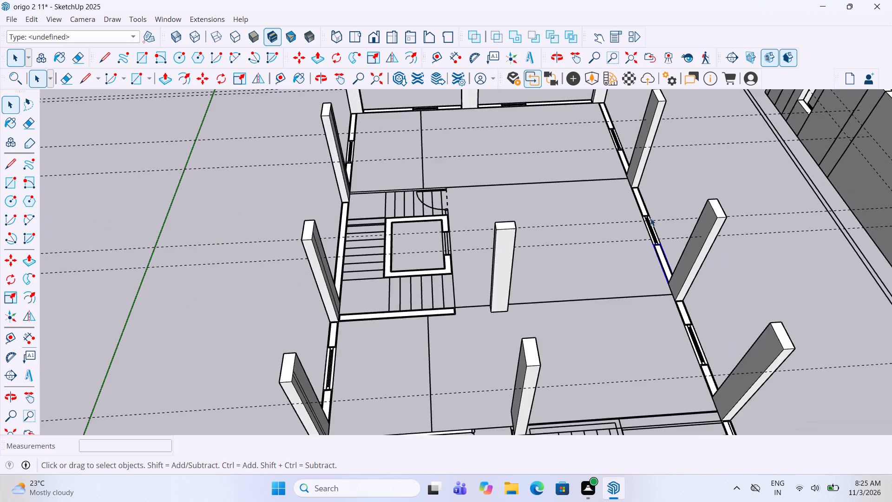
{"action": "scroll", "coordinate": [650, 218], "scroll_direction": "down", "scroll_amount": 2}
{"action": "scroll", "coordinate": [715, 304], "scroll_direction": "up", "scroll_amount": 3}
{"action": "scroll", "coordinate": [655, 284], "scroll_direction": "up", "scroll_amount": 14}
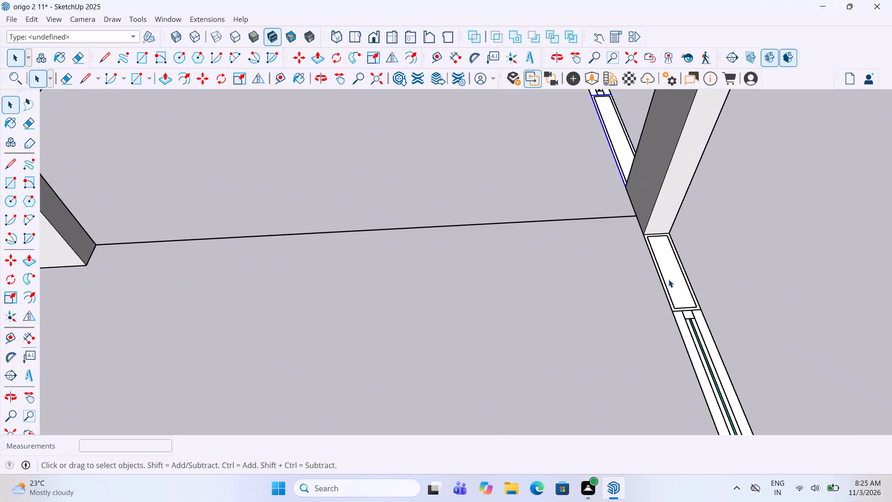
{"action": "scroll", "coordinate": [669, 279], "scroll_direction": "up", "scroll_amount": 3}
{"action": "left_click", "coordinate": [676, 283]}
{"action": "right_click", "coordinate": [676, 283]}
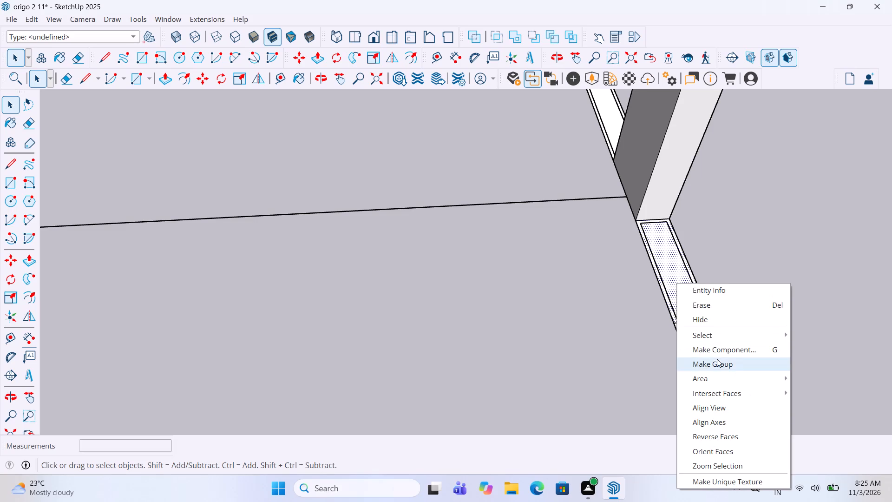
{"action": "left_click", "coordinate": [717, 364]}
Make separate groups from that side wall's third window face and the wall face running from it to the fourth column.
{"action": "scroll", "coordinate": [748, 235], "scroll_direction": "down", "scroll_amount": 5}
{"action": "scroll", "coordinate": [744, 332], "scroll_direction": "up", "scroll_amount": 2}
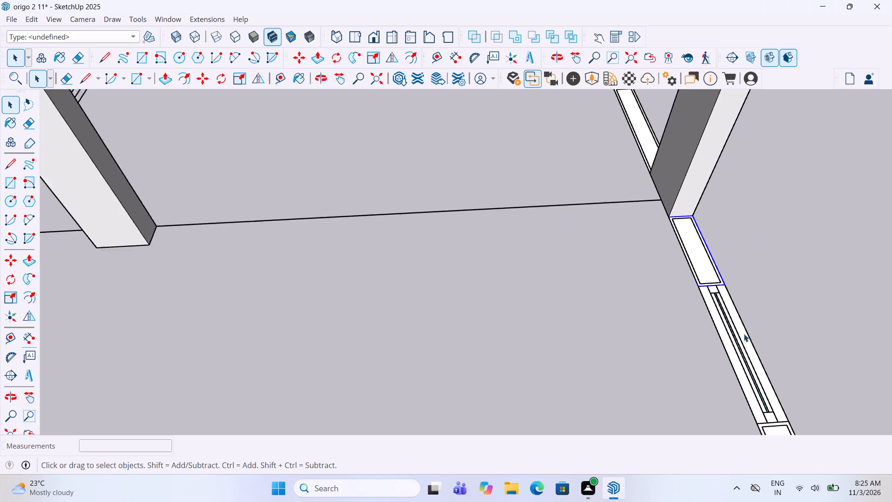
{"action": "scroll", "coordinate": [744, 334], "scroll_direction": "up", "scroll_amount": 2}
{"action": "left_click", "coordinate": [724, 349]}
{"action": "right_click", "coordinate": [724, 349]}
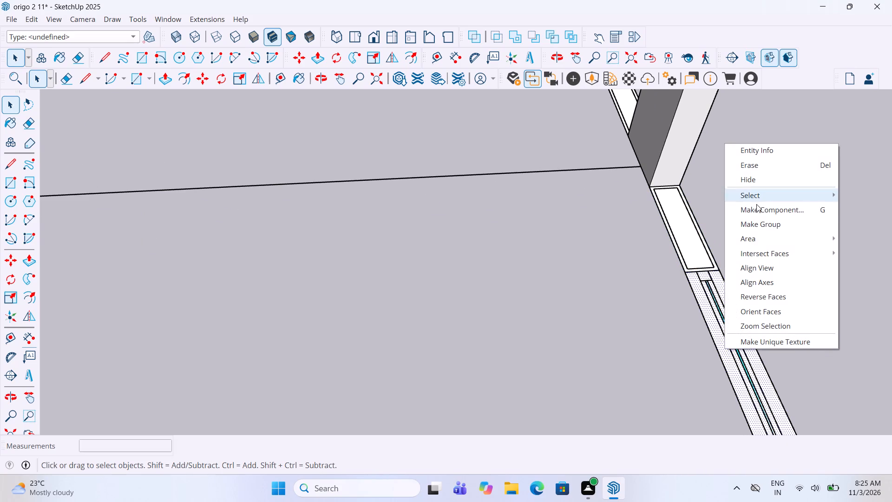
{"action": "left_click", "coordinate": [750, 224]}
{"action": "scroll", "coordinate": [723, 209], "scroll_direction": "down", "scroll_amount": 9}
{"action": "scroll", "coordinate": [757, 322], "scroll_direction": "up", "scroll_amount": 2}
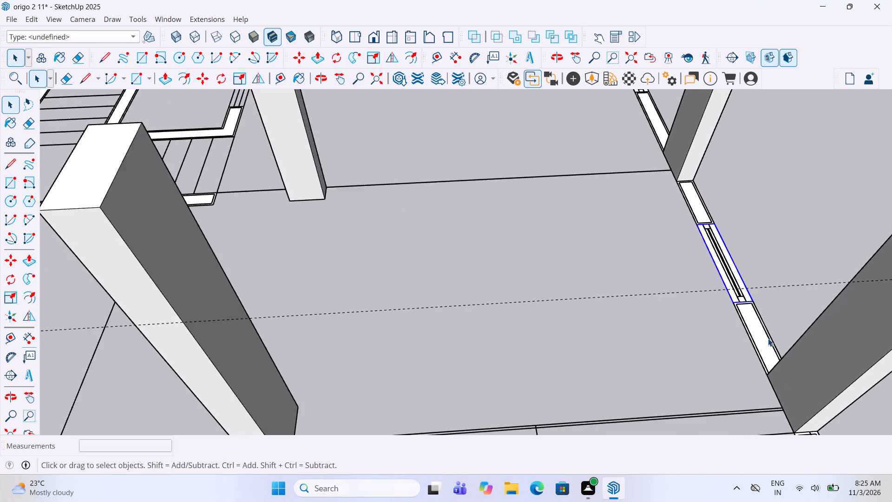
{"action": "scroll", "coordinate": [768, 338], "scroll_direction": "up", "scroll_amount": 1}
{"action": "left_click", "coordinate": [770, 346]}
{"action": "right_click", "coordinate": [770, 346]}
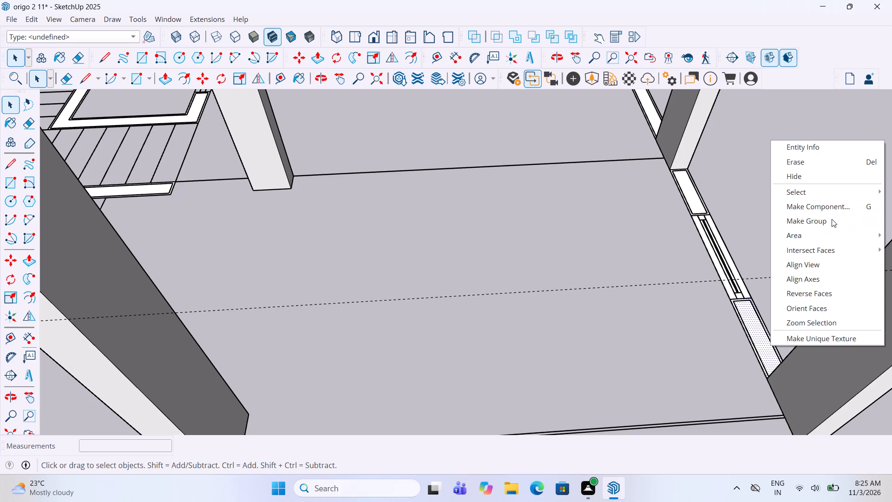
{"action": "left_click", "coordinate": [830, 221]}
Make a group from the L-shaped corner wall face beyond the fourth column, at the end of the front window strip.
{"action": "scroll", "coordinate": [744, 241], "scroll_direction": "down", "scroll_amount": 5}
{"action": "scroll", "coordinate": [706, 230], "scroll_direction": "down", "scroll_amount": 5}
{"action": "scroll", "coordinate": [770, 352], "scroll_direction": "up", "scroll_amount": 5}
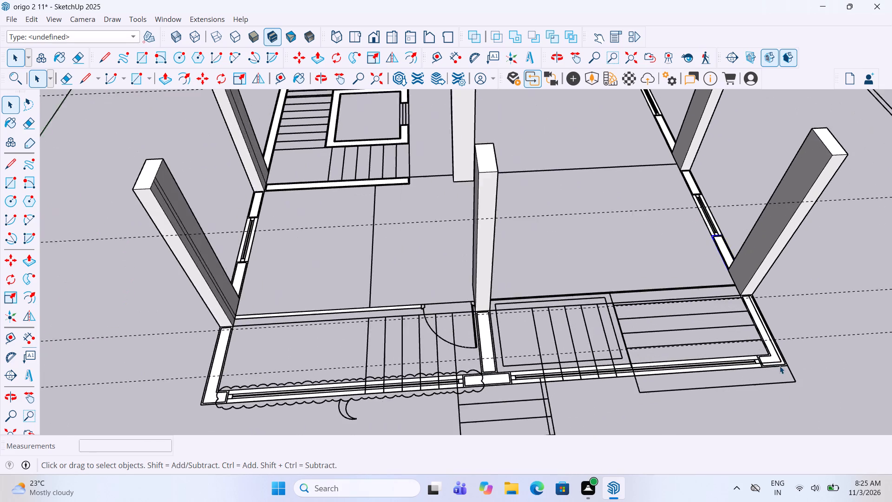
{"action": "scroll", "coordinate": [780, 366], "scroll_direction": "up", "scroll_amount": 13}
{"action": "left_click", "coordinate": [749, 350]}
{"action": "right_click", "coordinate": [749, 350]}
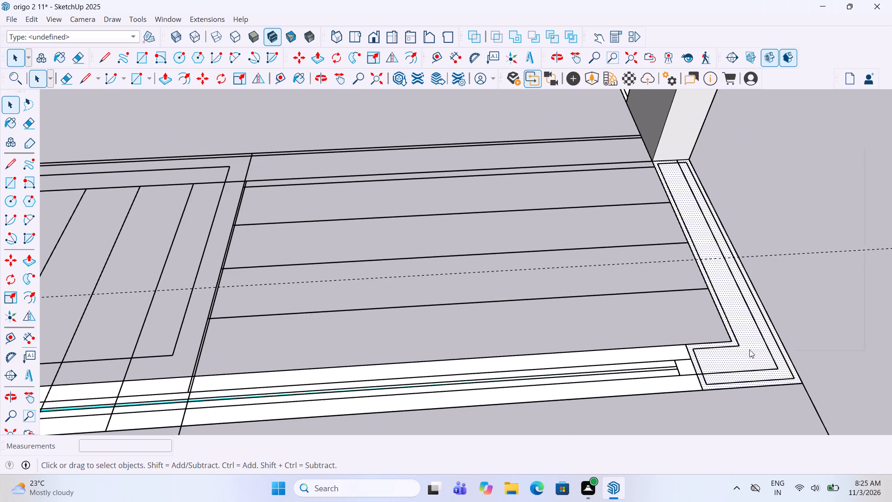
{"action": "left_click", "coordinate": [793, 225]}
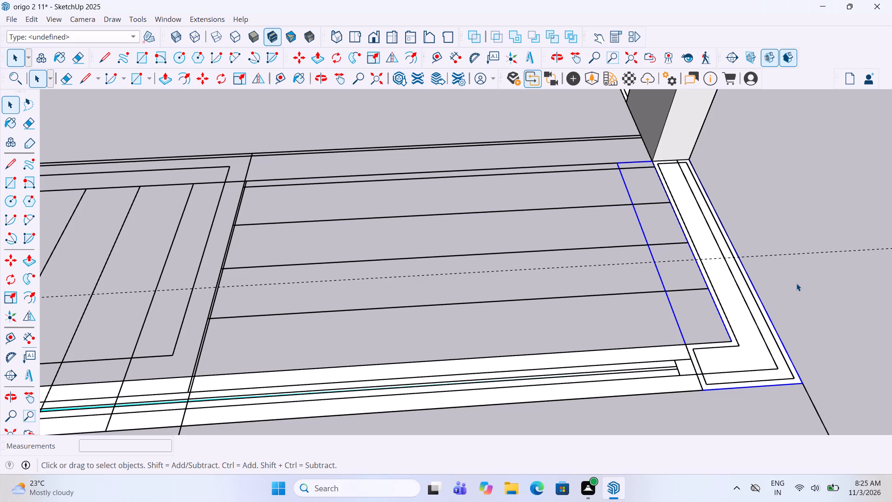
Make a group from the stairwell-side wall face between the front column and its nearest window.
{"action": "scroll", "coordinate": [810, 297], "scroll_direction": "down", "scroll_amount": 6}
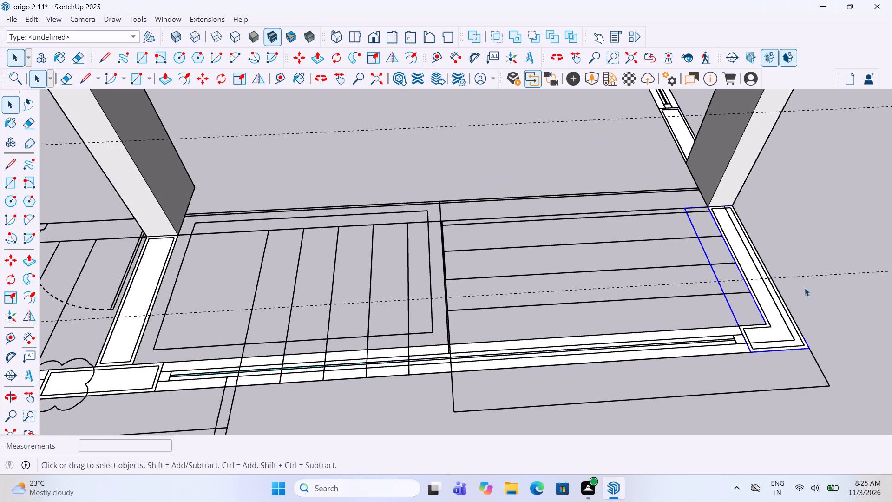
{"action": "scroll", "coordinate": [800, 284], "scroll_direction": "down", "scroll_amount": 12}
{"action": "scroll", "coordinate": [328, 304], "scroll_direction": "up", "scroll_amount": 2}
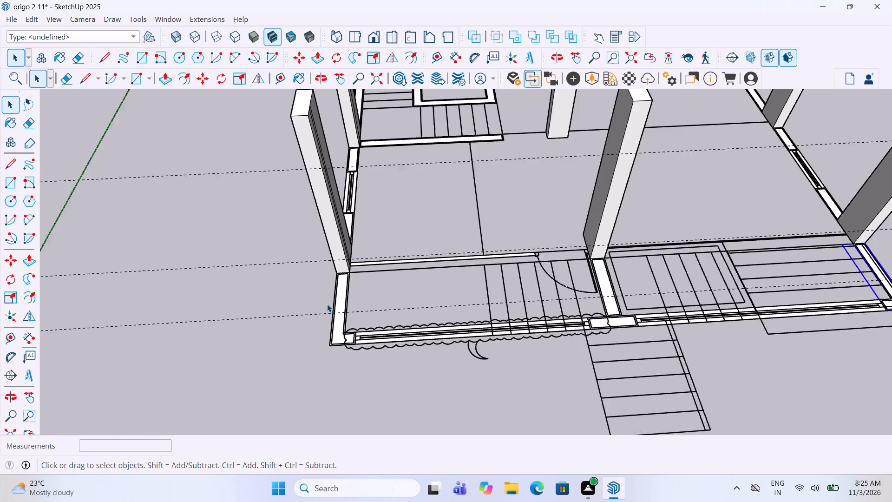
{"action": "scroll", "coordinate": [327, 304], "scroll_direction": "up", "scroll_amount": 8}
{"action": "left_click", "coordinate": [341, 312]}
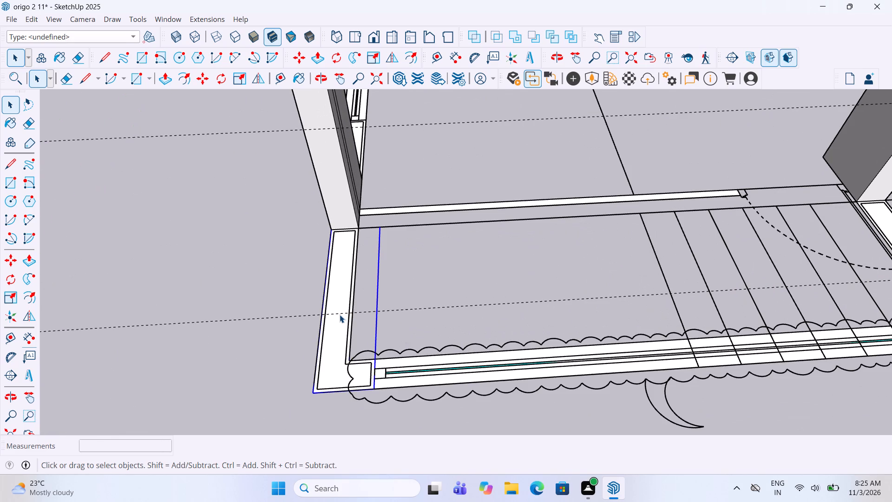
{"action": "scroll", "coordinate": [349, 341], "scroll_direction": "down", "scroll_amount": 11}
{"action": "middle_click_drag", "start_coordinate": [413, 247], "coordinate": [449, 334]}
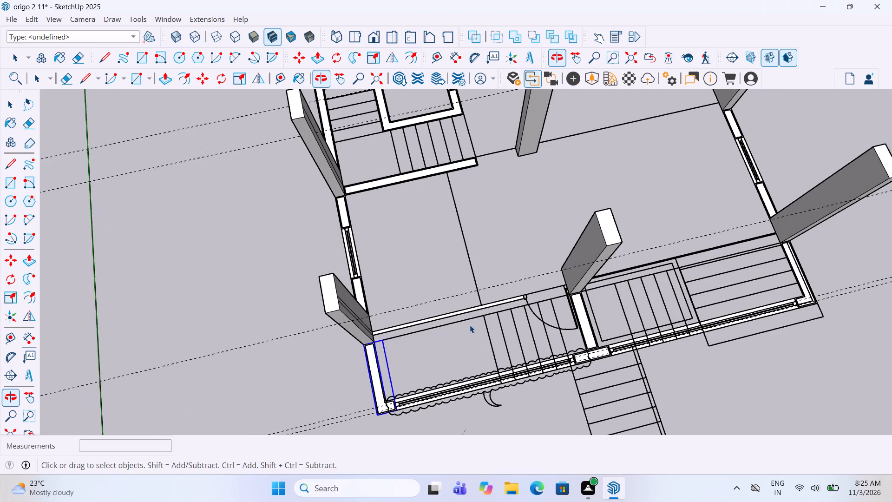
{"action": "middle_click_drag", "start_coordinate": [501, 320], "coordinate": [891, 250]}
{"action": "scroll", "coordinate": [526, 353], "scroll_direction": "up", "scroll_amount": 7}
{"action": "left_click", "coordinate": [523, 354]}
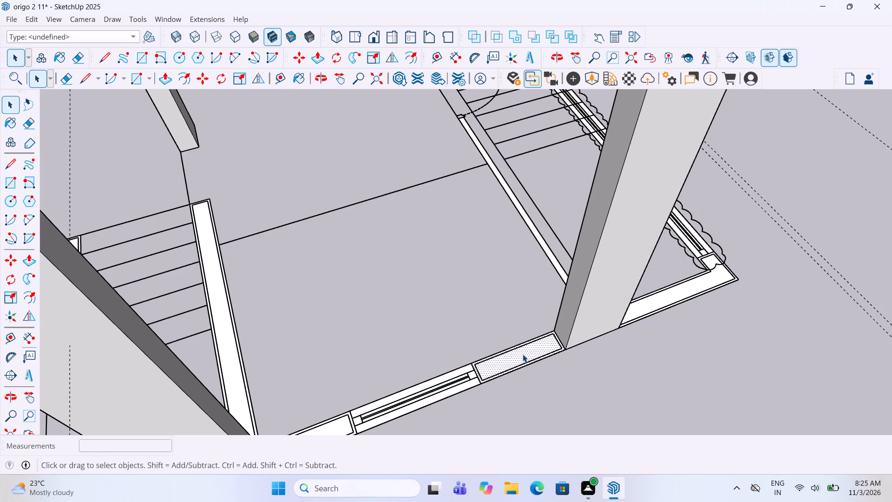
{"action": "right_click", "coordinate": [523, 354]}
{"action": "left_click", "coordinate": [579, 231]}
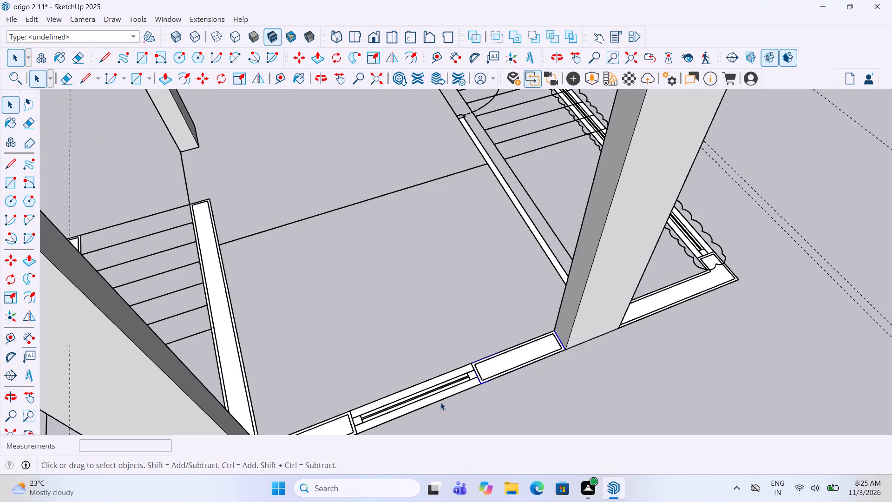
Make separate groups from that window's face and the wall face running from it to the next column by the stairwell.
{"action": "scroll", "coordinate": [432, 422], "scroll_direction": "up", "scroll_amount": 5}
{"action": "left_click", "coordinate": [437, 380]}
{"action": "right_click", "coordinate": [437, 380]}
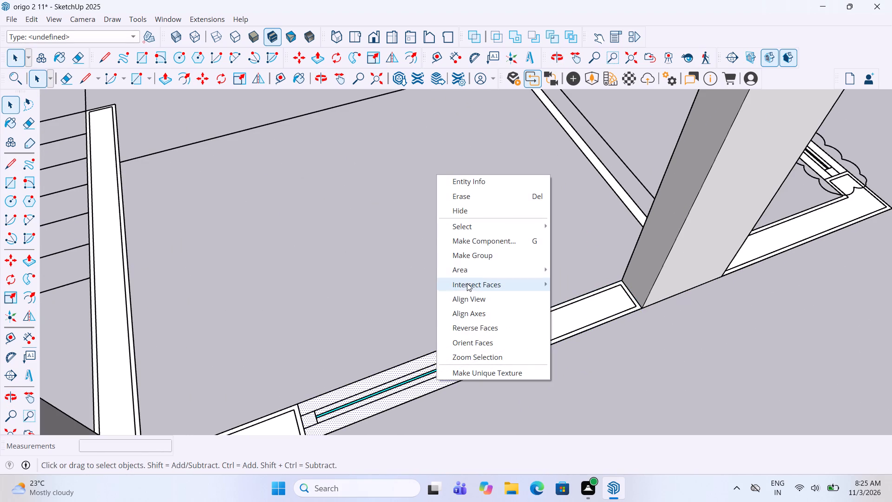
{"action": "left_click", "coordinate": [472, 264]}
{"action": "left_click", "coordinate": [472, 253]}
{"action": "scroll", "coordinate": [539, 290], "scroll_direction": "down", "scroll_amount": 3}
{"action": "middle_click_drag", "start_coordinate": [540, 295], "coordinate": [496, 288]}
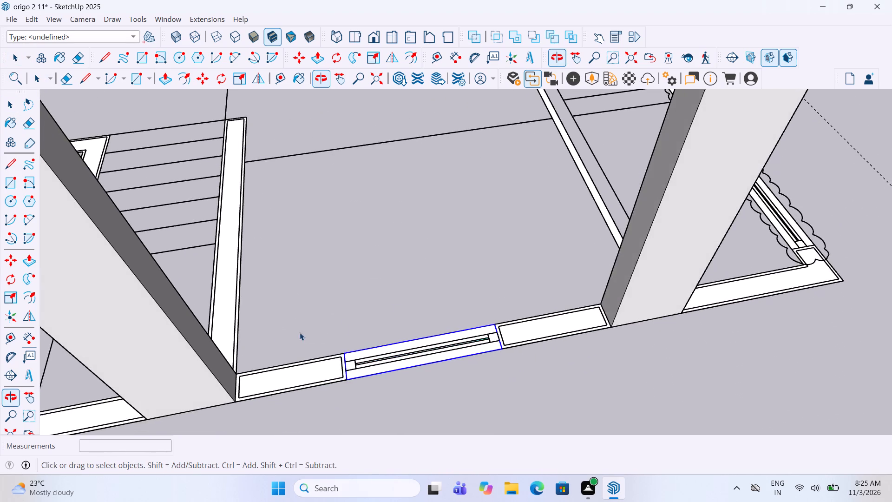
{"action": "scroll", "coordinate": [276, 337], "scroll_direction": "up", "scroll_amount": 2}
{"action": "left_click", "coordinate": [281, 383]}
{"action": "right_click", "coordinate": [281, 383]}
{"action": "left_click", "coordinate": [368, 259]}
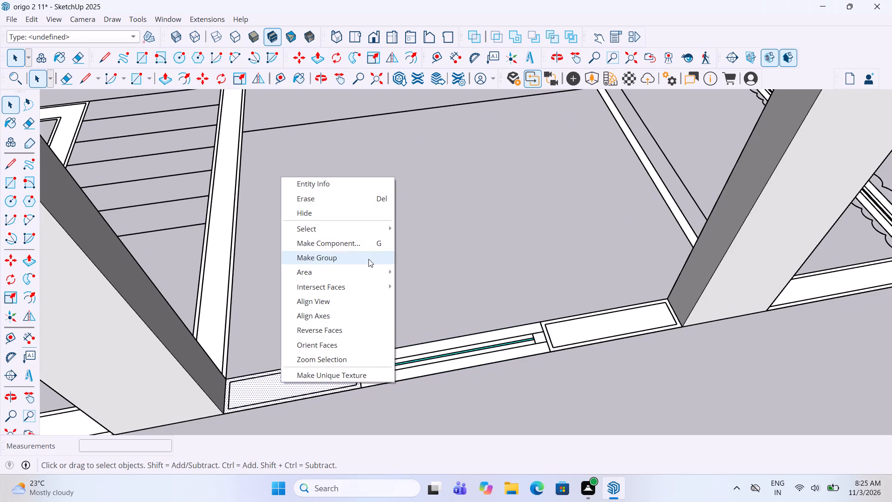
Make a group from the long outer wall face running alongside the stairwell between its two columns.
{"action": "scroll", "coordinate": [728, 348], "scroll_direction": "down", "scroll_amount": 9}
{"action": "scroll", "coordinate": [427, 429], "scroll_direction": "up", "scroll_amount": 6}
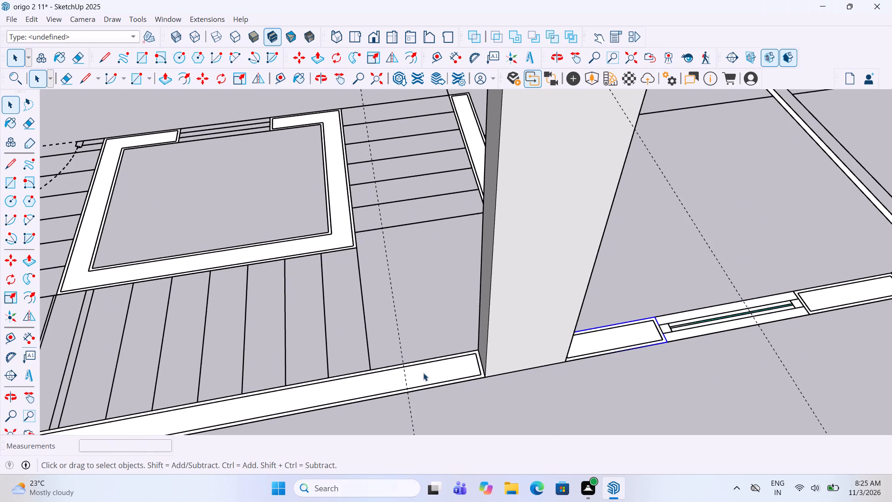
{"action": "left_click", "coordinate": [423, 373]}
{"action": "right_click", "coordinate": [423, 373]}
{"action": "left_click", "coordinate": [469, 252]}
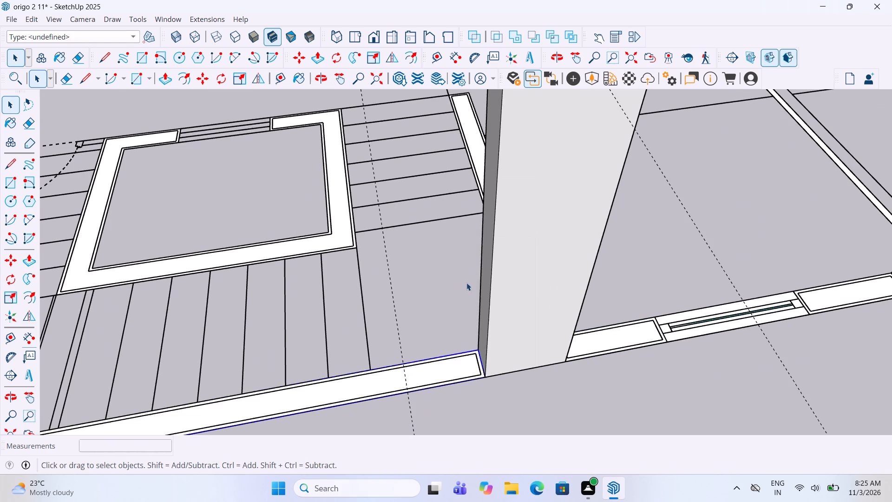
Make separate groups from the stairwell's front partition wall face and its thin back partition wall face beside the door.
{"action": "middle_click_drag", "start_coordinate": [466, 283], "coordinate": [597, 333]}
{"action": "left_click", "coordinate": [539, 264]}
{"action": "right_click", "coordinate": [539, 264]}
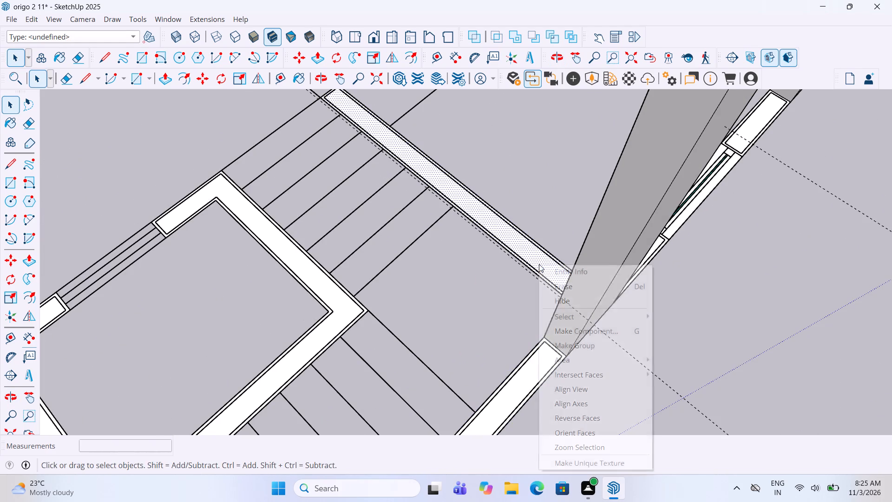
{"action": "left_click", "coordinate": [555, 343]}
{"action": "scroll", "coordinate": [554, 309], "scroll_direction": "down", "scroll_amount": 11}
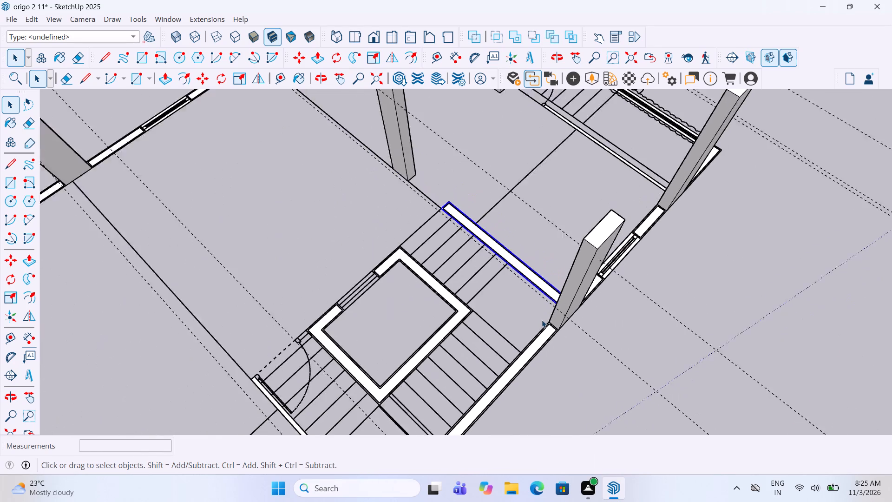
{"action": "scroll", "coordinate": [542, 320], "scroll_direction": "down", "scroll_amount": 8}
{"action": "scroll", "coordinate": [427, 400], "scroll_direction": "up", "scroll_amount": 7}
{"action": "scroll", "coordinate": [471, 370], "scroll_direction": "up", "scroll_amount": 5}
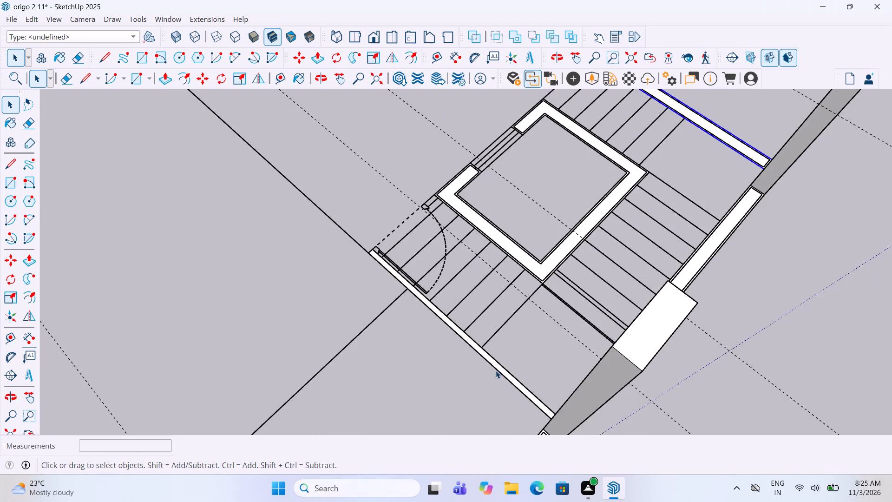
{"action": "scroll", "coordinate": [501, 374], "scroll_direction": "up", "scroll_amount": 5}
{"action": "left_click", "coordinate": [508, 374]}
{"action": "right_click", "coordinate": [508, 374]}
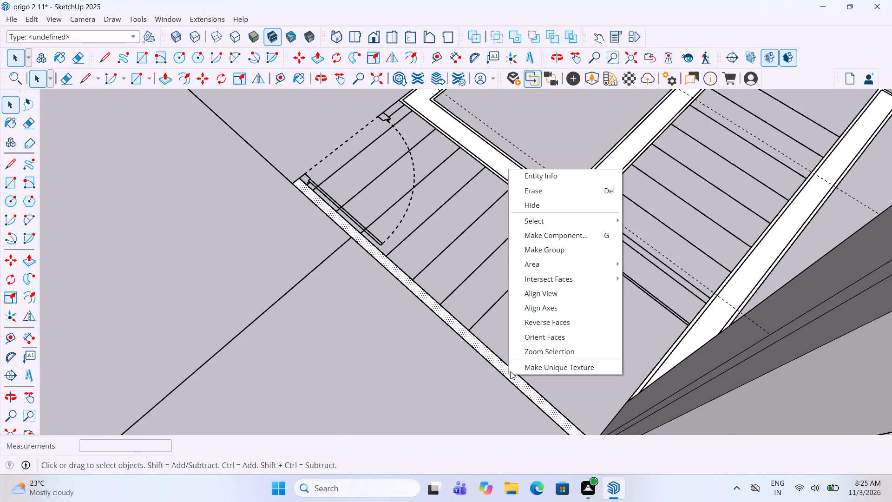
{"action": "left_click", "coordinate": [562, 251]}
Make a group from the side-wall face between the stairwell's back column and the next window.
{"action": "scroll", "coordinate": [557, 258], "scroll_direction": "down", "scroll_amount": 7}
{"action": "scroll", "coordinate": [557, 372], "scroll_direction": "up", "scroll_amount": 4}
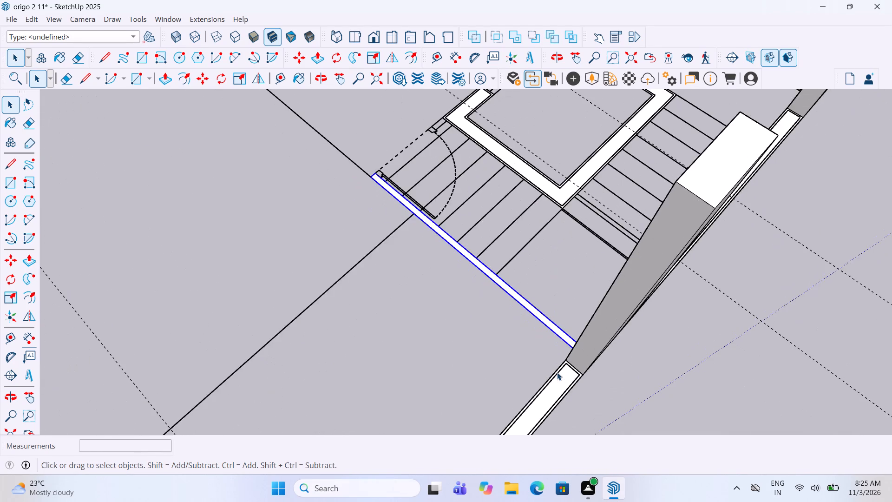
{"action": "left_click", "coordinate": [557, 385]}
{"action": "right_click", "coordinate": [557, 385]}
{"action": "left_click", "coordinate": [603, 254]}
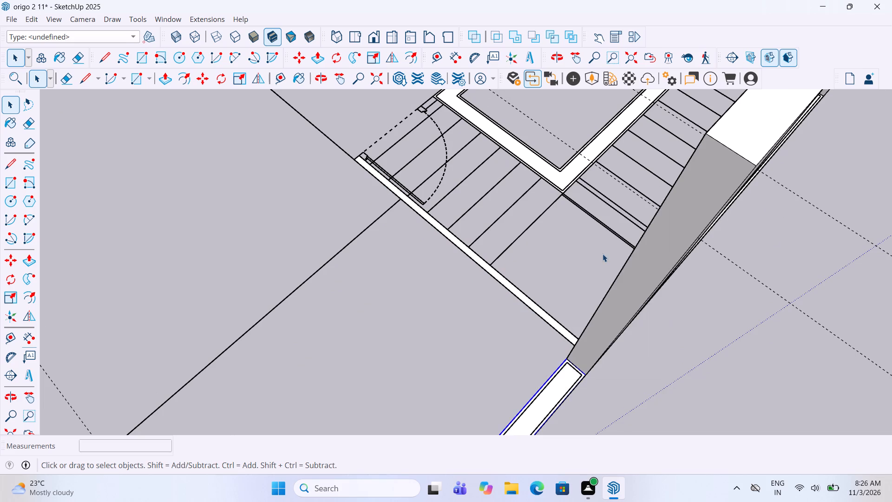
Make separate groups from that window's face and the wall face running from it to the back corner column.
{"action": "scroll", "coordinate": [592, 286], "scroll_direction": "down", "scroll_amount": 14}
{"action": "scroll", "coordinate": [511, 406], "scroll_direction": "up", "scroll_amount": 4}
{"action": "scroll", "coordinate": [558, 344], "scroll_direction": "up", "scroll_amount": 7}
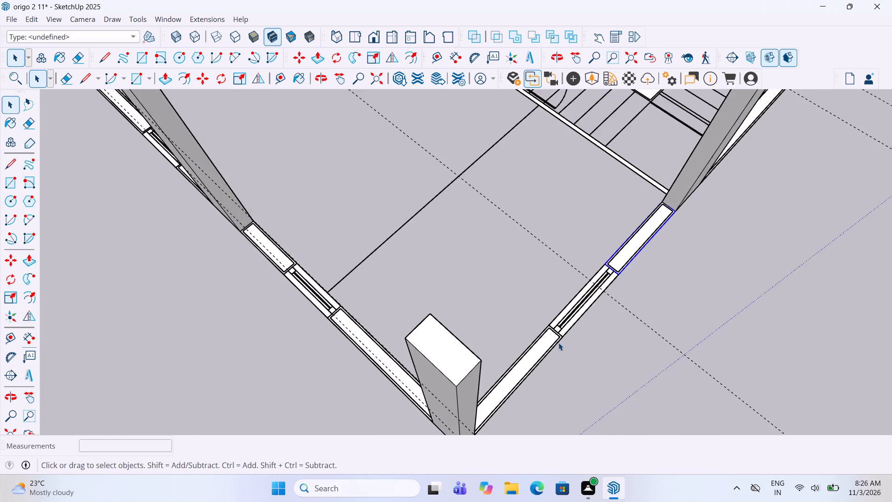
{"action": "scroll", "coordinate": [558, 343], "scroll_direction": "up", "scroll_amount": 8}
{"action": "left_click", "coordinate": [555, 304]}
{"action": "right_click", "coordinate": [555, 304]}
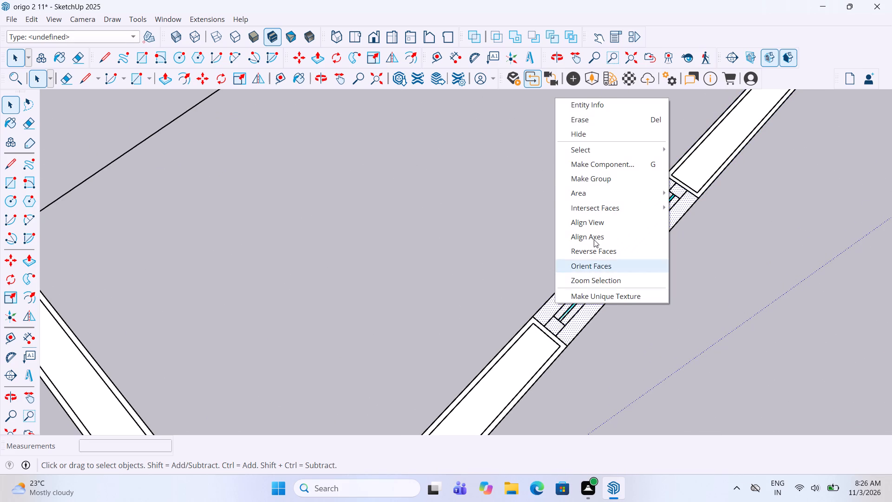
{"action": "left_click", "coordinate": [601, 181]}
{"action": "left_click", "coordinate": [508, 374]}
{"action": "right_click", "coordinate": [508, 374]}
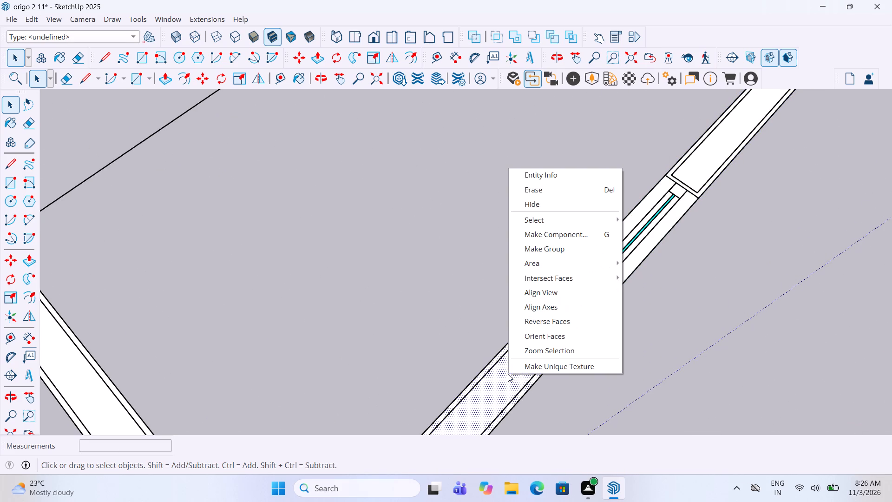
{"action": "left_click", "coordinate": [565, 247]}
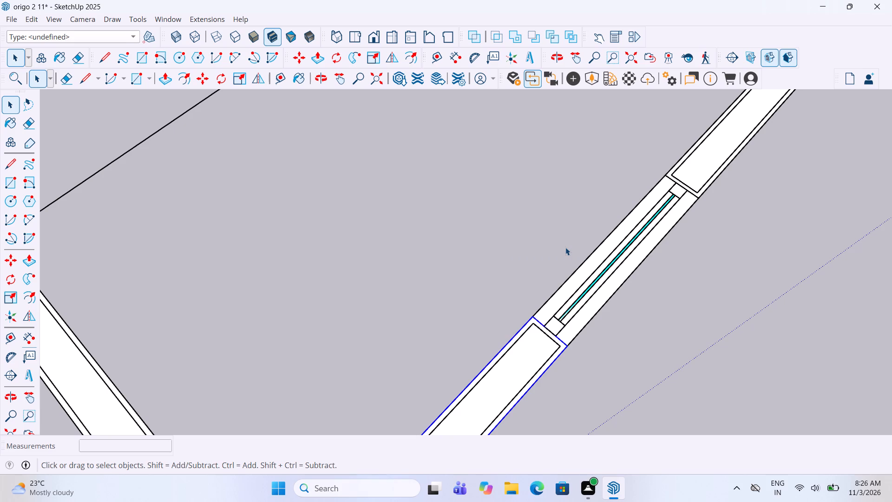
Check whether the back wall's corner-side wall piece, window and adjoining wall piece are already grouped.
{"action": "scroll", "coordinate": [564, 247], "scroll_direction": "down", "scroll_amount": 10}
{"action": "middle_click_drag", "start_coordinate": [418, 320], "coordinate": [559, 305]}
{"action": "scroll", "coordinate": [463, 370], "scroll_direction": "up", "scroll_amount": 4}
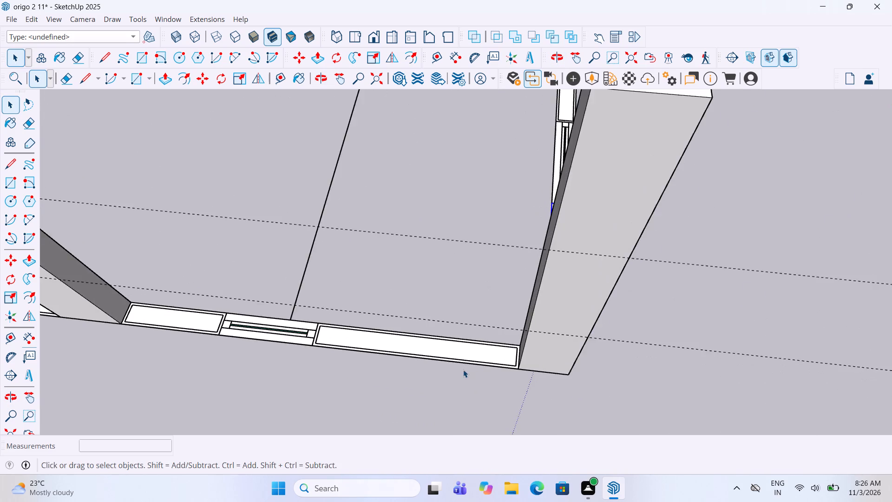
{"action": "left_click", "coordinate": [462, 350]}
{"action": "right_click", "coordinate": [462, 350]}
{"action": "scroll", "coordinate": [462, 349], "scroll_direction": "down", "scroll_amount": 3}
{"action": "left_click", "coordinate": [424, 382]}
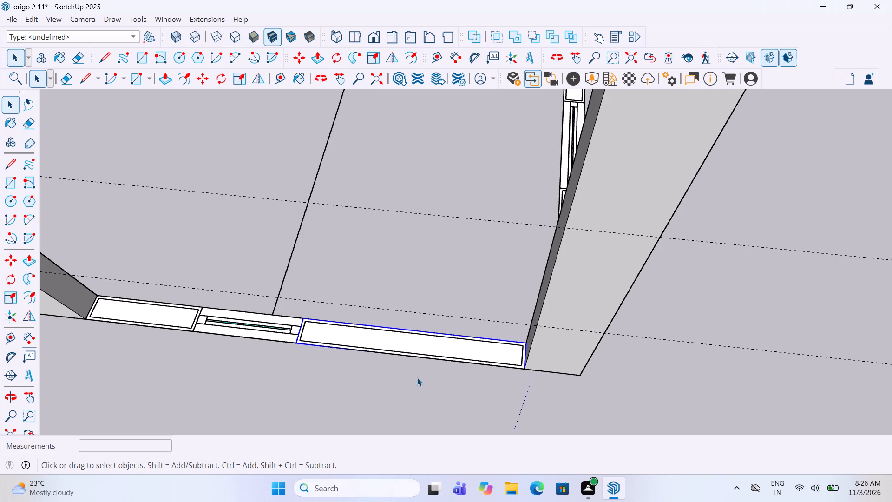
{"action": "left_click", "coordinate": [281, 337]}
{"action": "left_click", "coordinate": [178, 318]}
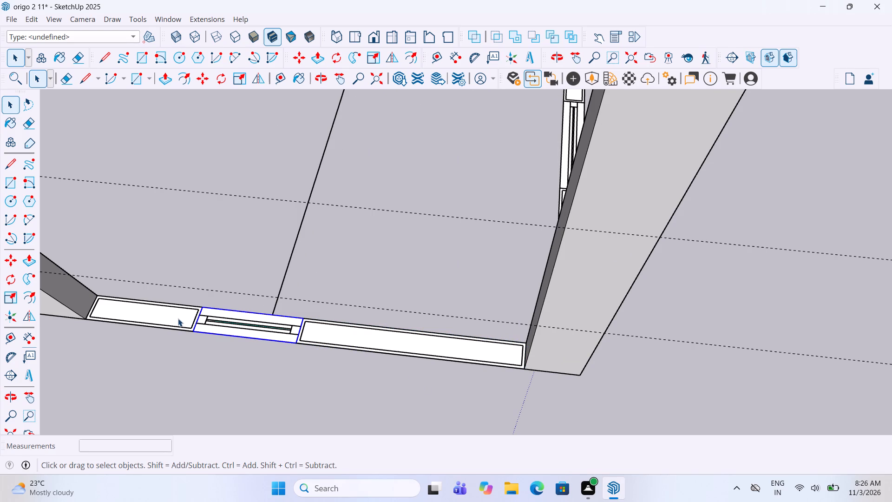
Raise the back wall's pieces on both sides of the stairwell-side window to 11', level with the columns.
{"action": "double_click", "coordinate": [424, 343]}
{"action": "key", "text": "p"}
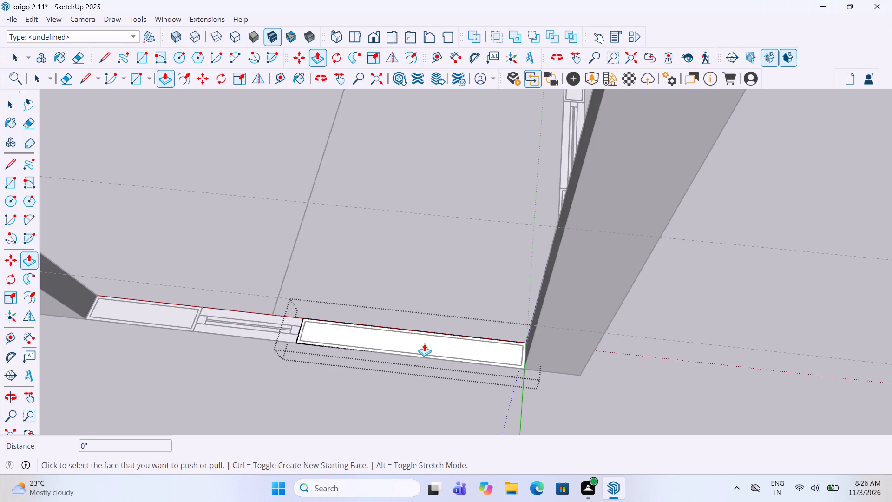
{"action": "left_click", "coordinate": [427, 339]}
{"action": "scroll", "coordinate": [430, 321], "scroll_direction": "down", "scroll_amount": 9}
{"action": "left_click", "coordinate": [496, 247]}
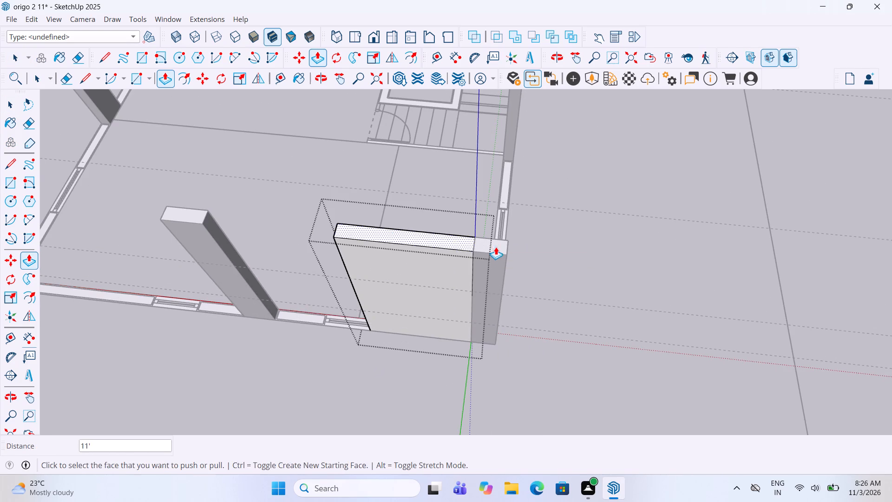
{"action": "key", "text": "space"}
{"action": "left_click", "coordinate": [520, 359]}
{"action": "scroll", "coordinate": [285, 308], "scroll_direction": "up", "scroll_amount": 3}
{"action": "double_click", "coordinate": [300, 319]}
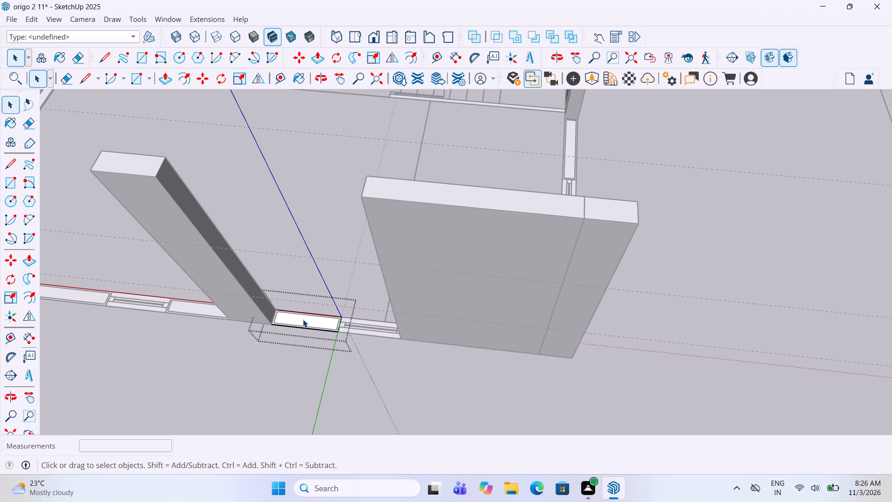
{"action": "key", "text": "p"}
{"action": "left_click", "coordinate": [304, 318]}
{"action": "left_click", "coordinate": [510, 202]}
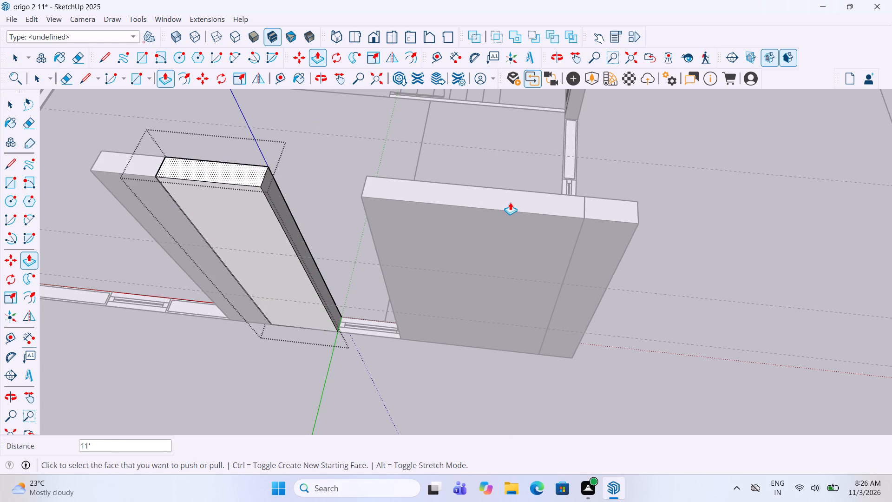
{"action": "key", "text": "space"}
{"action": "left_click", "coordinate": [611, 329]}
Raise the back wall's long corner piece and the short piece beside the middle column, flanking the other window, to 11'.
{"action": "scroll", "coordinate": [612, 332], "scroll_direction": "down", "scroll_amount": 8}
{"action": "middle_click_drag", "start_coordinate": [269, 307], "coordinate": [356, 317]}
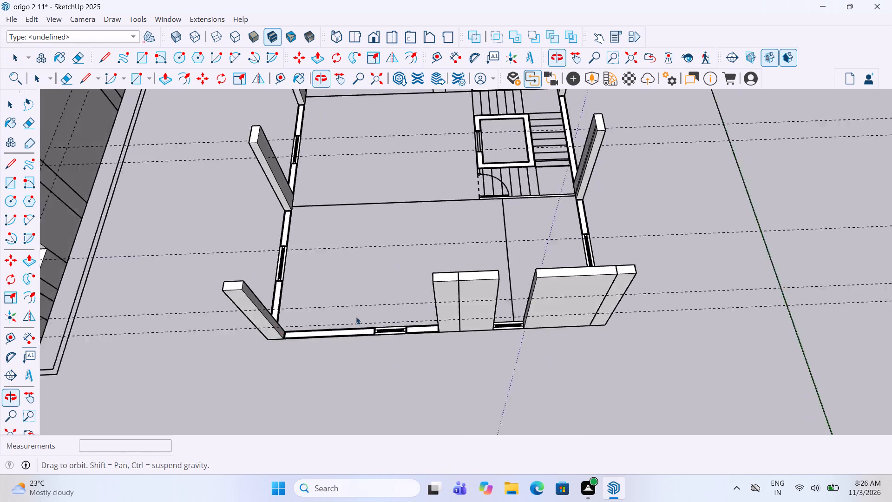
{"action": "scroll", "coordinate": [356, 317], "scroll_direction": "up", "scroll_amount": 7}
{"action": "double_click", "coordinate": [367, 364]}
{"action": "key", "text": "p"}
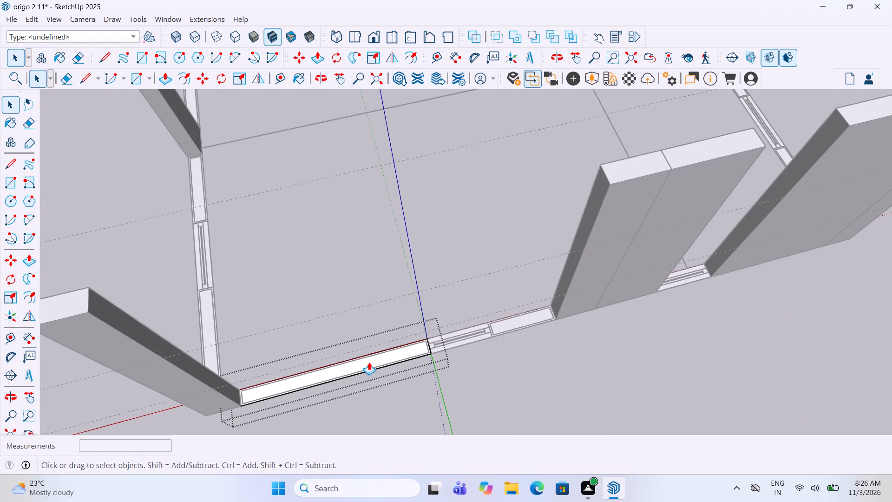
{"action": "left_click", "coordinate": [369, 362]}
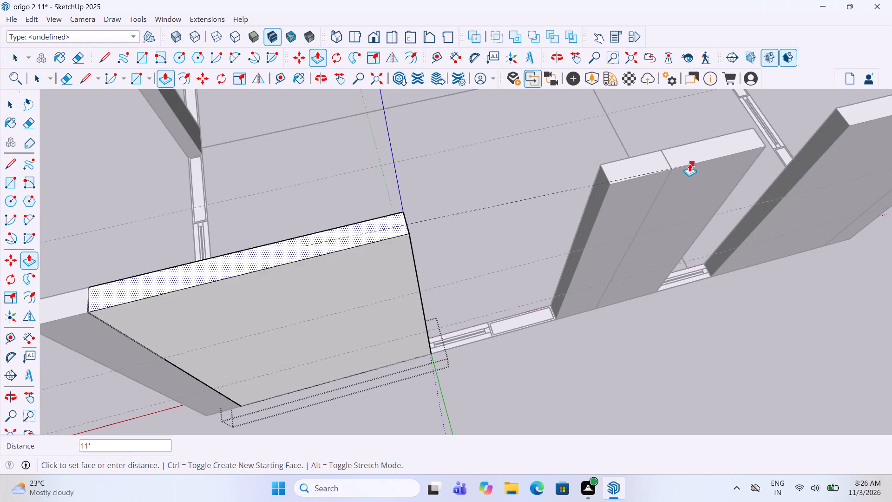
{"action": "left_click", "coordinate": [689, 164]}
{"action": "key", "text": "space"}
{"action": "left_click", "coordinate": [616, 329]}
{"action": "double_click", "coordinate": [528, 320]}
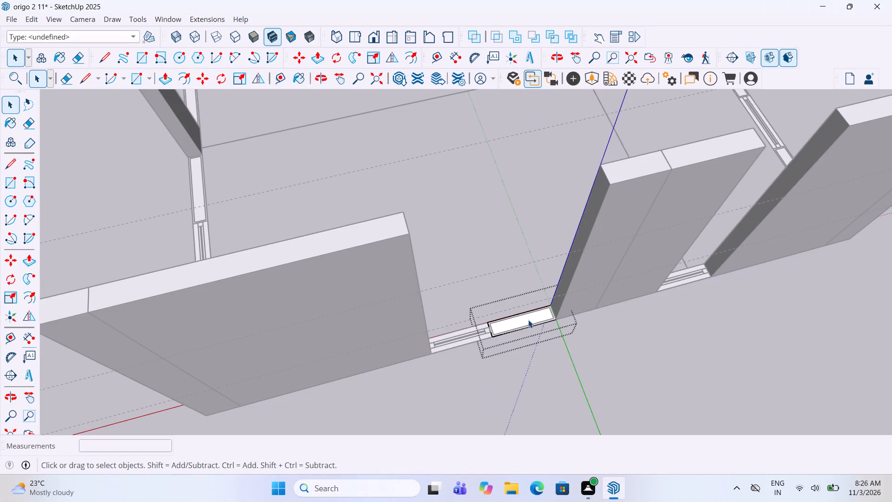
{"action": "key", "text": "p"}
{"action": "left_click", "coordinate": [525, 317]}
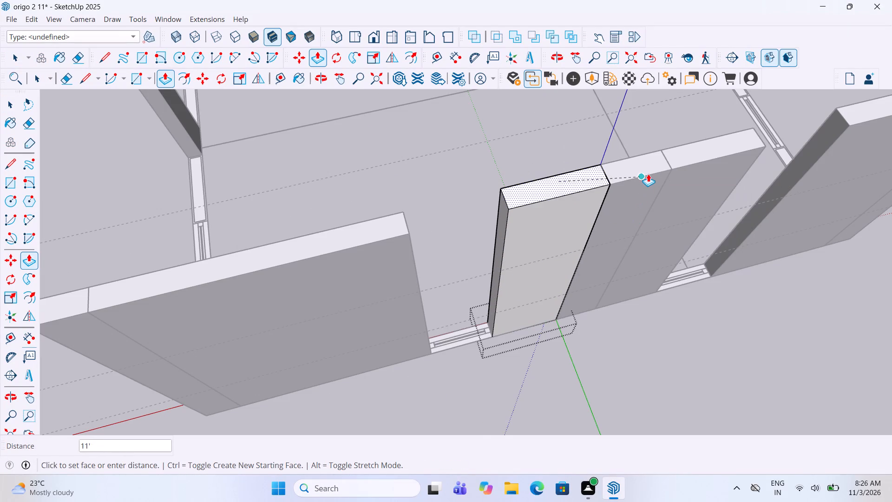
{"action": "left_click", "coordinate": [648, 174]}
{"action": "key", "text": "space"}
{"action": "left_click", "coordinate": [613, 356]}
Raise the back wall's window strip farther from the stairwell side to the tops of the adjoining walls.
{"action": "scroll", "coordinate": [613, 356], "scroll_direction": "down", "scroll_amount": 3}
{"action": "middle_click_drag", "start_coordinate": [604, 350], "coordinate": [529, 324]}
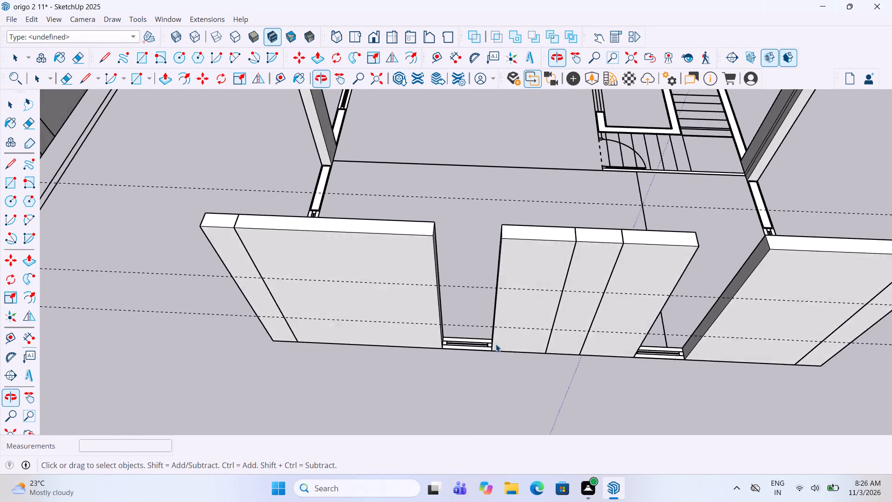
{"action": "scroll", "coordinate": [493, 345], "scroll_direction": "up", "scroll_amount": 5}
{"action": "double_click", "coordinate": [464, 352]}
{"action": "key", "text": "p"}
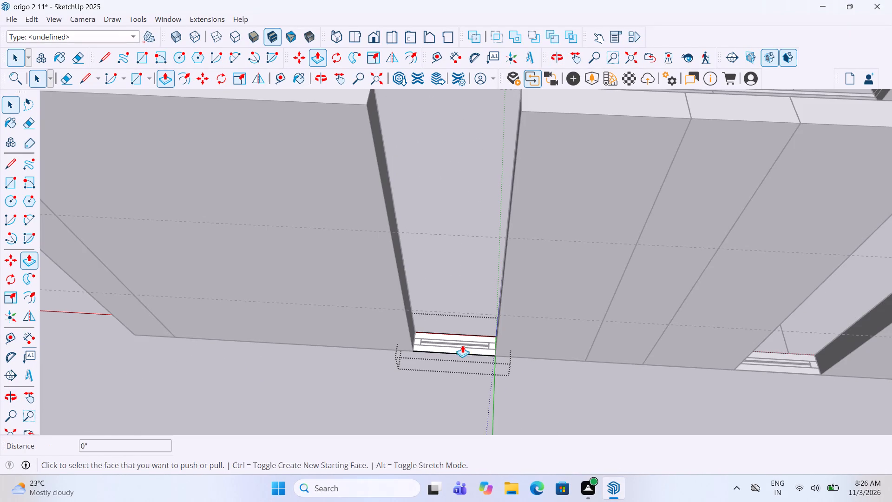
{"action": "left_click", "coordinate": [461, 342]}
{"action": "scroll", "coordinate": [468, 320], "scroll_direction": "down", "scroll_amount": 2}
{"action": "left_click", "coordinate": [598, 144]}
{"action": "key", "text": "space"}
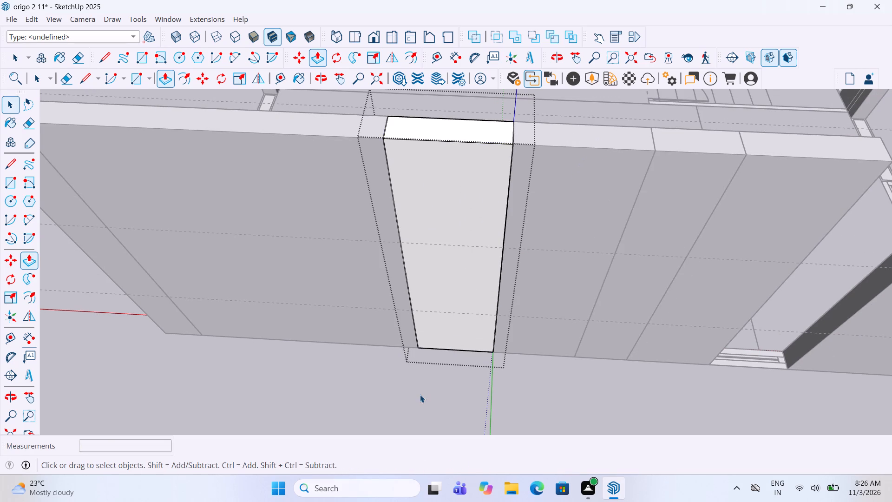
{"action": "left_click", "coordinate": [420, 395]}
Raise the back wall's stairwell-side window strip to the tops of the adjoining walls.
{"action": "scroll", "coordinate": [420, 371], "scroll_direction": "down", "scroll_amount": 4}
{"action": "scroll", "coordinate": [646, 376], "scroll_direction": "up", "scroll_amount": 3}
{"action": "left_click", "coordinate": [646, 361]}
{"action": "left_click", "coordinate": [646, 361]}
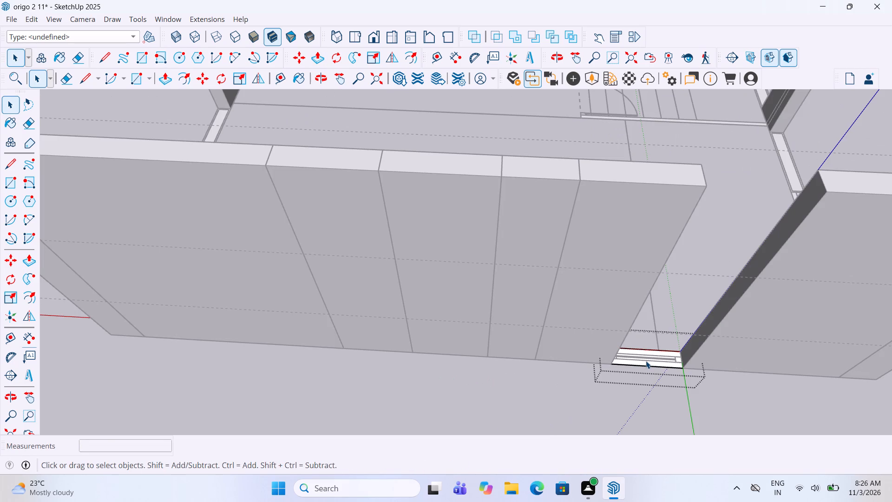
{"action": "key", "text": "p"}
{"action": "left_click", "coordinate": [645, 355]}
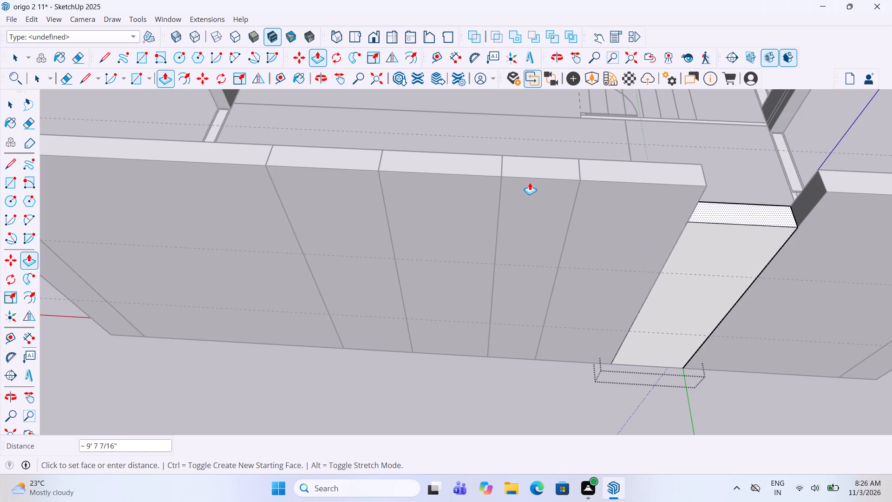
{"action": "left_click", "coordinate": [530, 182]}
{"action": "left_click", "coordinate": [715, 204]}
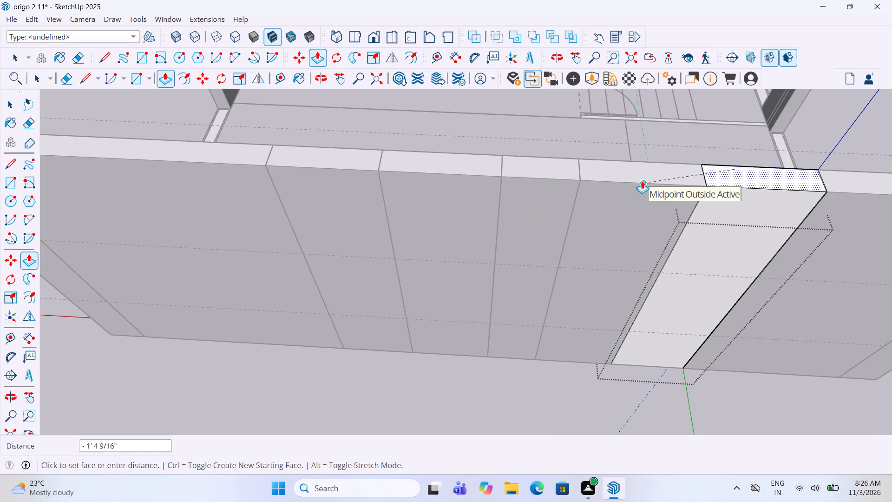
{"action": "left_click", "coordinate": [642, 181]}
{"action": "key", "text": "space"}
{"action": "left_click", "coordinate": [495, 391]}
Cut a full-width opening 9" through the back wall's window block farther from the stairwell side, between the two horizontal guides.
{"action": "scroll", "coordinate": [495, 391], "scroll_direction": "up", "scroll_amount": 1}
{"action": "scroll", "coordinate": [495, 391], "scroll_direction": "down", "scroll_amount": 4}
{"action": "middle_click_drag", "start_coordinate": [495, 391], "coordinate": [519, 376]}
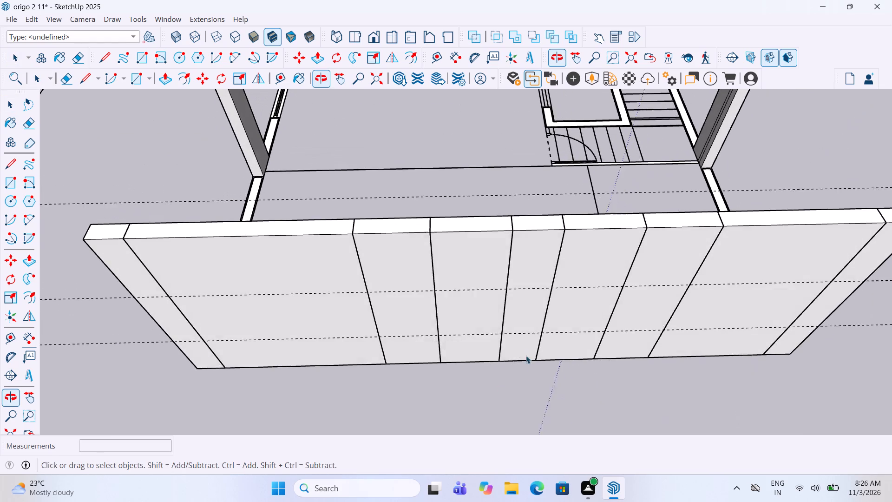
{"action": "double_click", "coordinate": [413, 304]}
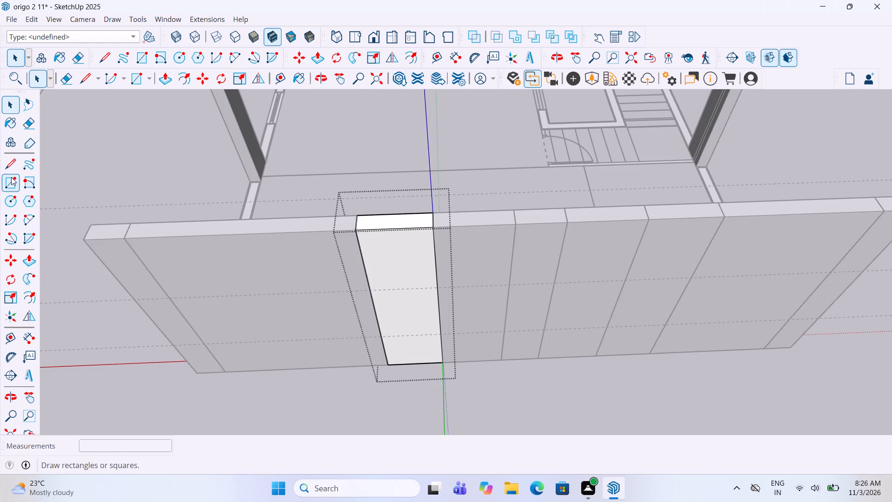
{"action": "left_click", "coordinate": [11, 177]}
{"action": "scroll", "coordinate": [395, 315], "scroll_direction": "up", "scroll_amount": 5}
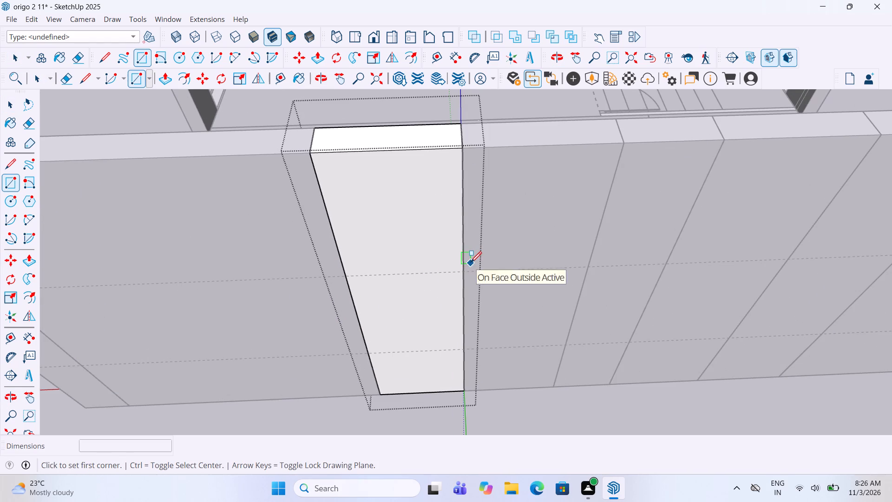
{"action": "left_click", "coordinate": [465, 273]}
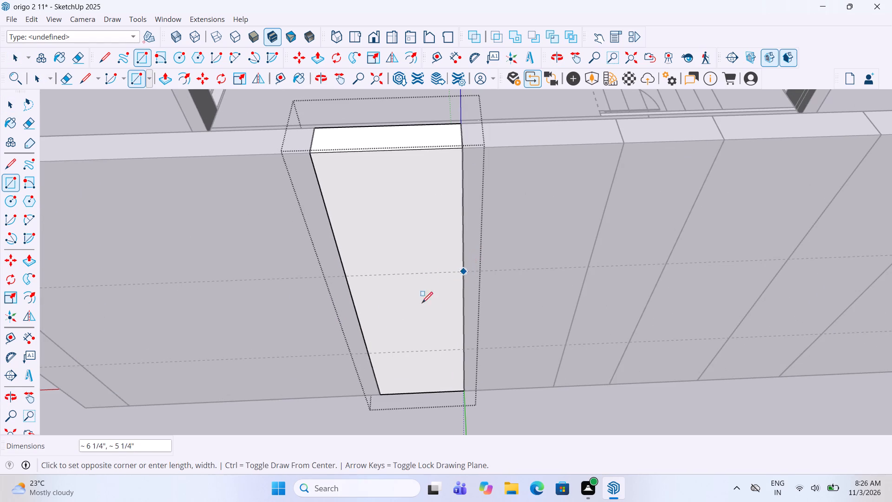
{"action": "left_click", "coordinate": [367, 353]}
{"action": "key", "text": "p"}
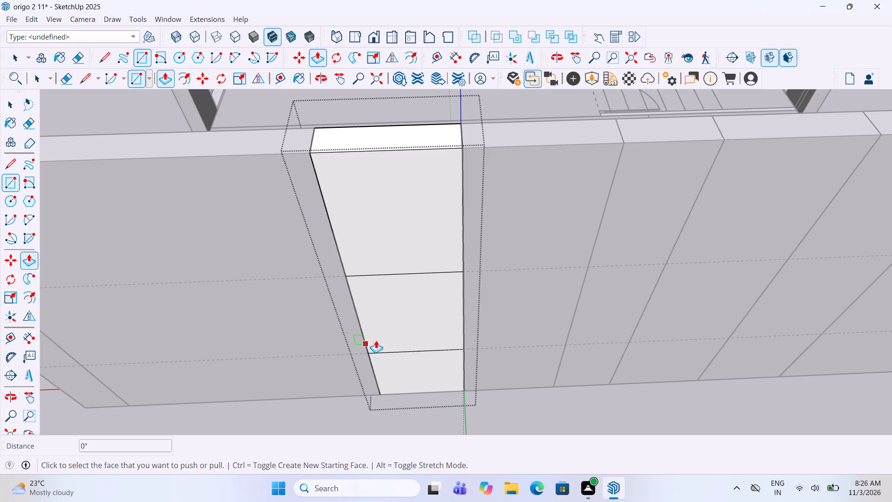
{"action": "left_click", "coordinate": [407, 340]}
{"action": "double_click", "coordinate": [402, 302]}
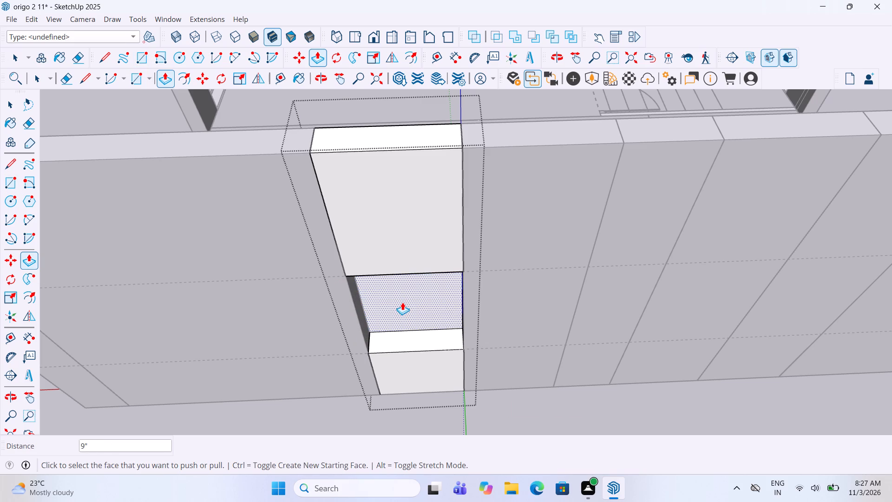
{"action": "key", "text": "Delete"}
{"action": "key", "text": "space"}
{"action": "left_click", "coordinate": [412, 415]}
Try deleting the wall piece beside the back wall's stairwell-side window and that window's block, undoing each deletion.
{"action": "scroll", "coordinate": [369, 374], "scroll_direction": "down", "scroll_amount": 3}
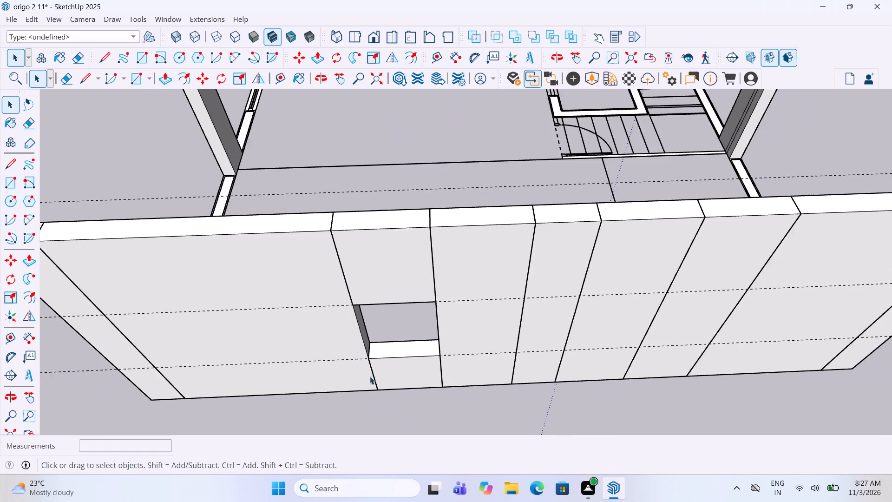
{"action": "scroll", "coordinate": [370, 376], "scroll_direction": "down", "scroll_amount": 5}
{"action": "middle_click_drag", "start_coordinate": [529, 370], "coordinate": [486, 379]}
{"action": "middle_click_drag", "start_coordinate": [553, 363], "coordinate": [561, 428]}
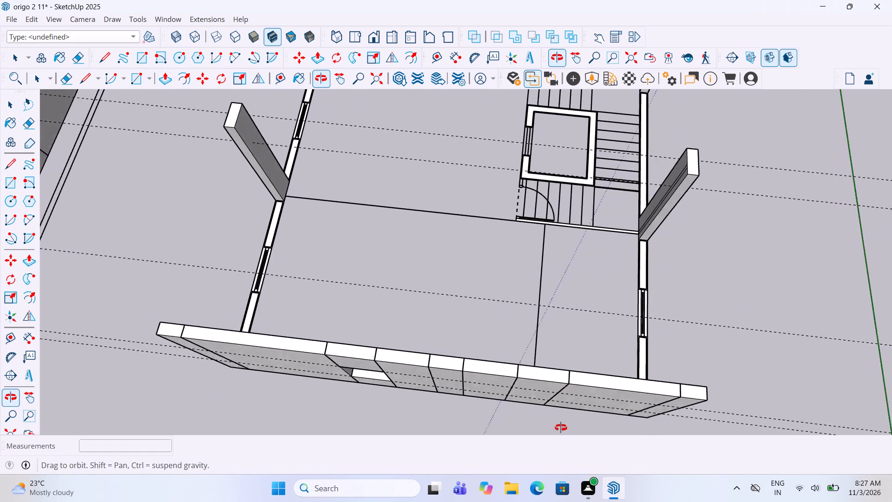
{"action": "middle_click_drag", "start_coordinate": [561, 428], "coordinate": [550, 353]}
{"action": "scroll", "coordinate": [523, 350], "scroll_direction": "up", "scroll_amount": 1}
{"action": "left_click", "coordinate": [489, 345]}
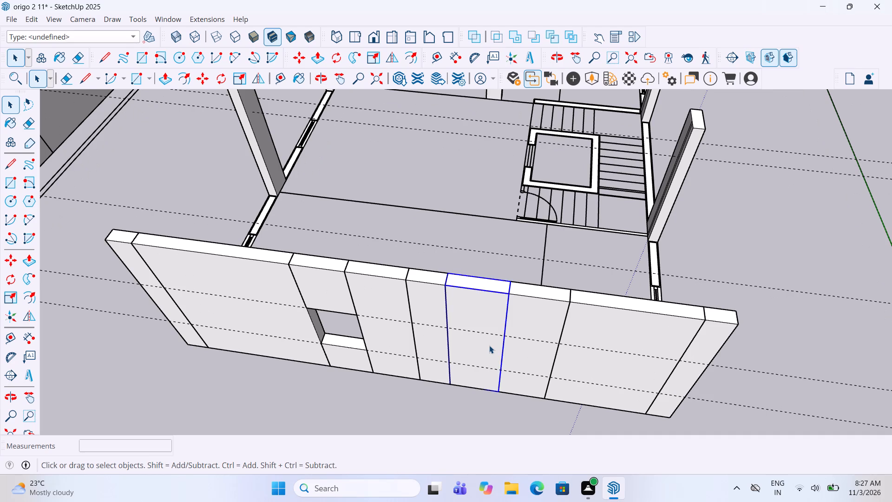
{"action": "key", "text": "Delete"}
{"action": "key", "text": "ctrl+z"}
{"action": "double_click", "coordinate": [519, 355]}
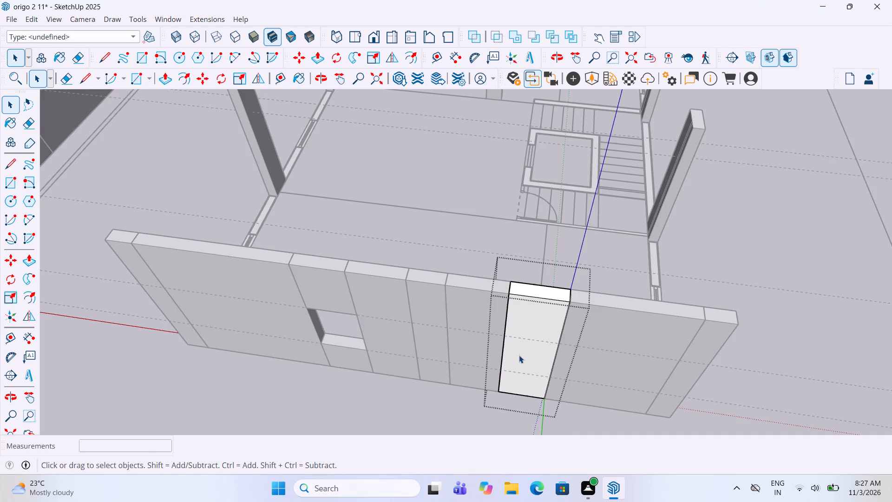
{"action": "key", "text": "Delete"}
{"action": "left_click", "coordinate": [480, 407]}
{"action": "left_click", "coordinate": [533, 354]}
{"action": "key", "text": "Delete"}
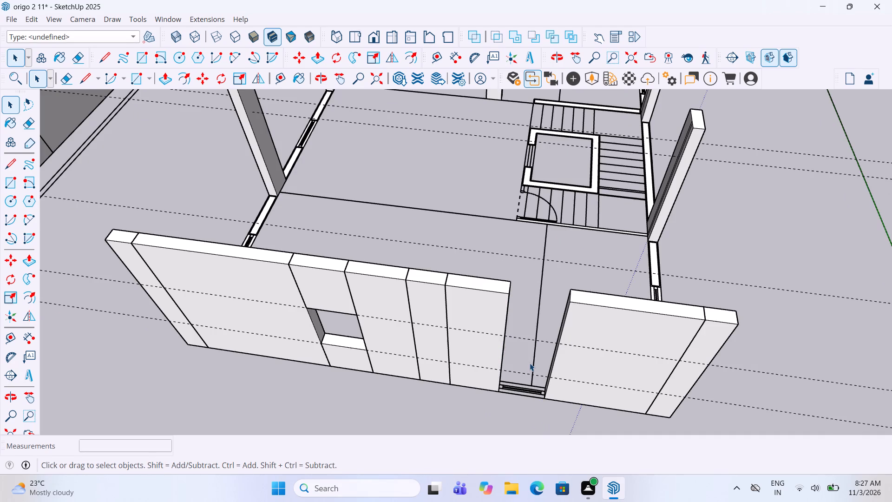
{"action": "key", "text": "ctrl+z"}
Cut an opening 4' by about 2' 11 5/8" and 9" deep through the back wall's stairwell-side window block, between the guides.
{"action": "scroll", "coordinate": [533, 355], "scroll_direction": "down", "scroll_amount": 3}
{"action": "middle_click_drag", "start_coordinate": [539, 346], "coordinate": [560, 311]}
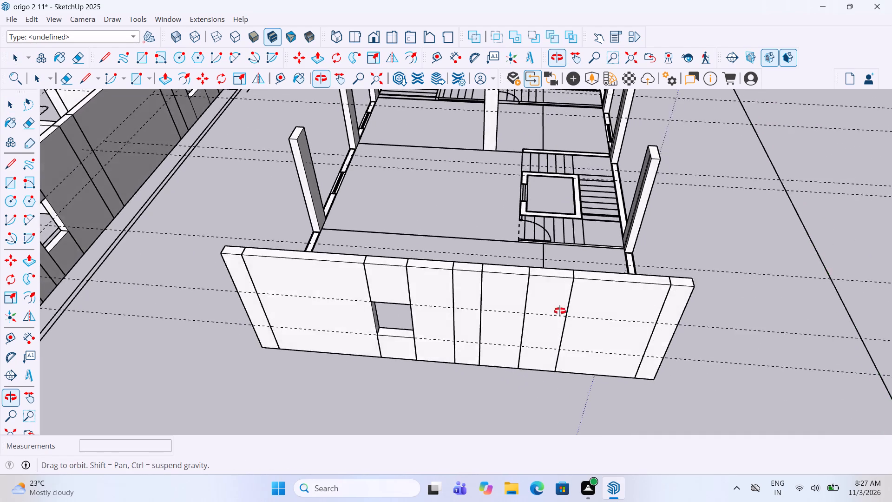
{"action": "middle_click_drag", "start_coordinate": [560, 311], "coordinate": [562, 305]}
{"action": "scroll", "coordinate": [562, 305], "scroll_direction": "up", "scroll_amount": 5}
{"action": "double_click", "coordinate": [553, 312]}
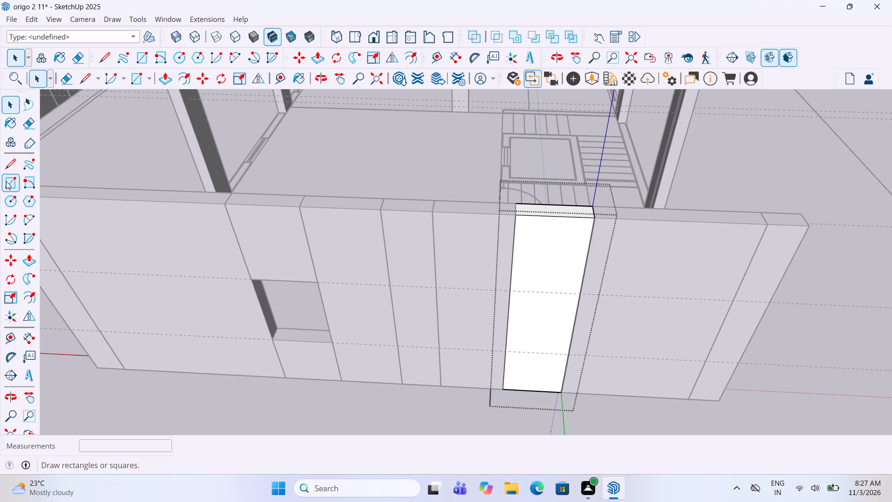
{"action": "left_click", "coordinate": [4, 180]}
{"action": "scroll", "coordinate": [484, 362], "scroll_direction": "up", "scroll_amount": 2}
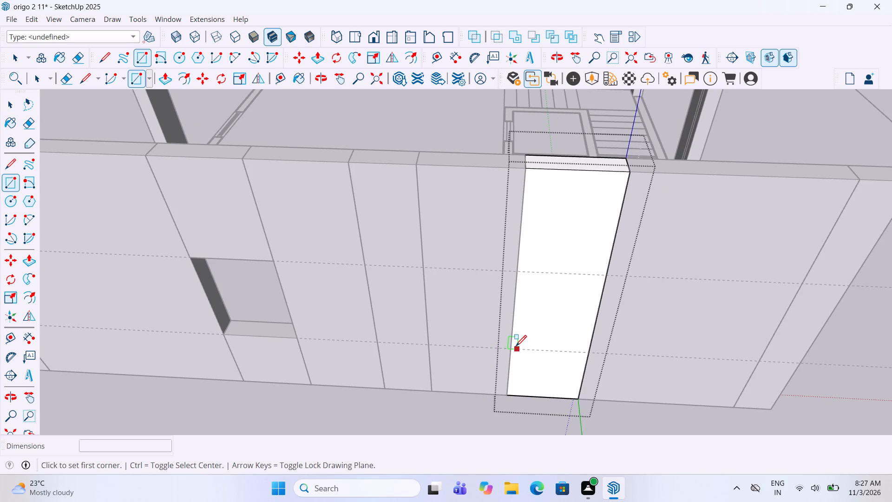
{"action": "left_click", "coordinate": [512, 347]}
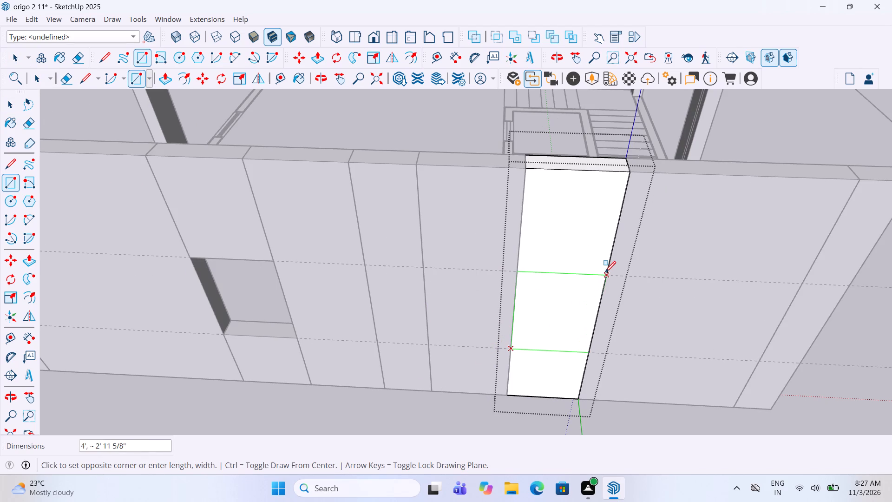
{"action": "left_click", "coordinate": [605, 273]}
{"action": "key", "text": "p"}
{"action": "left_click", "coordinate": [548, 331]}
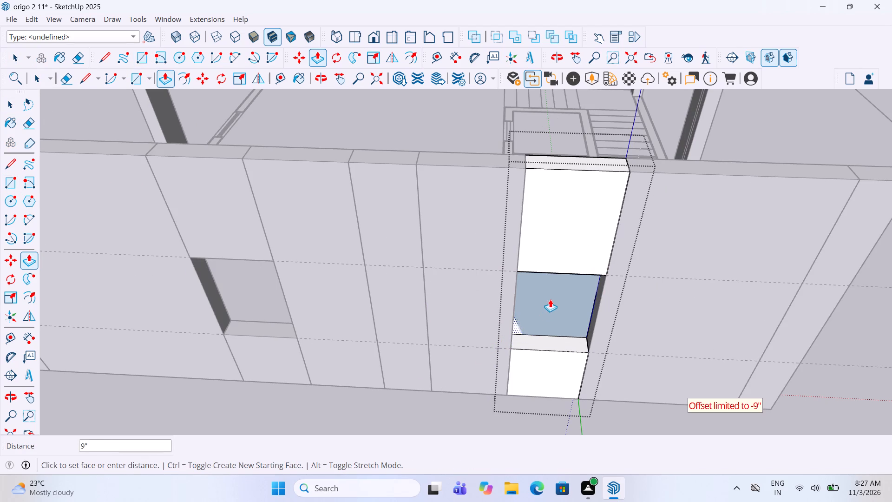
{"action": "left_click", "coordinate": [550, 294]}
{"action": "left_click", "coordinate": [550, 294]}
{"action": "key", "text": "Delete"}
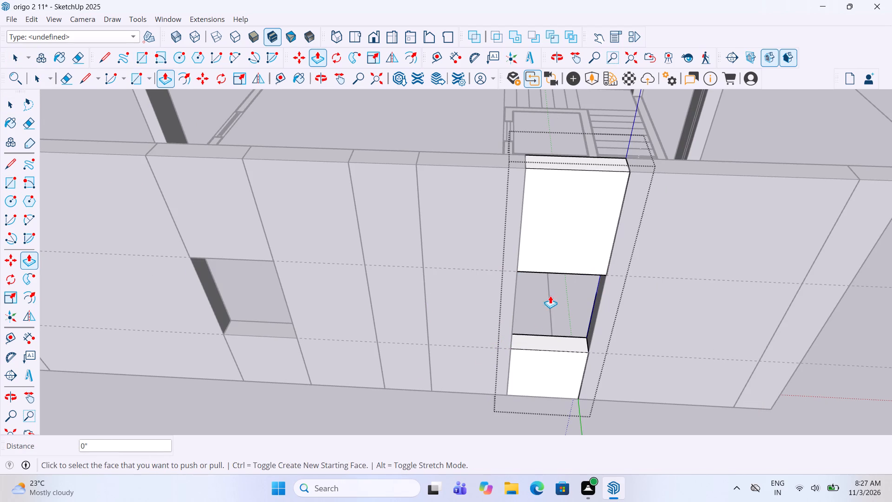
{"action": "key", "text": "space"}
{"action": "left_click", "coordinate": [465, 414]}
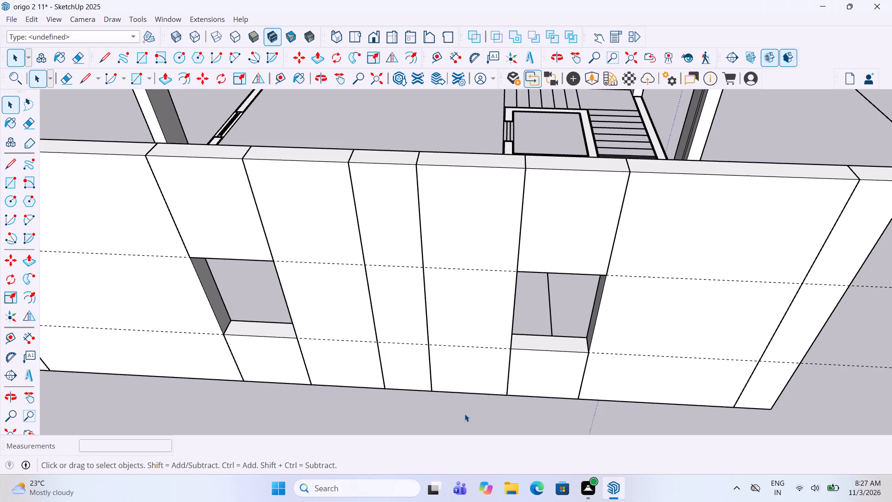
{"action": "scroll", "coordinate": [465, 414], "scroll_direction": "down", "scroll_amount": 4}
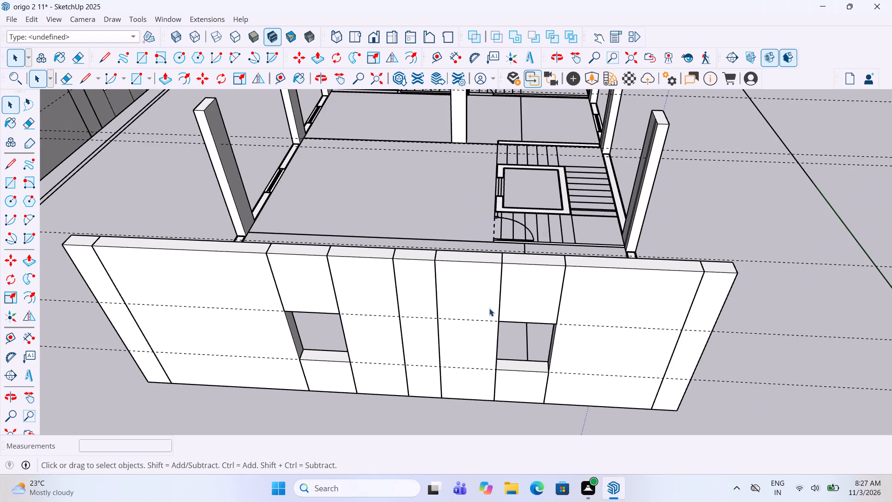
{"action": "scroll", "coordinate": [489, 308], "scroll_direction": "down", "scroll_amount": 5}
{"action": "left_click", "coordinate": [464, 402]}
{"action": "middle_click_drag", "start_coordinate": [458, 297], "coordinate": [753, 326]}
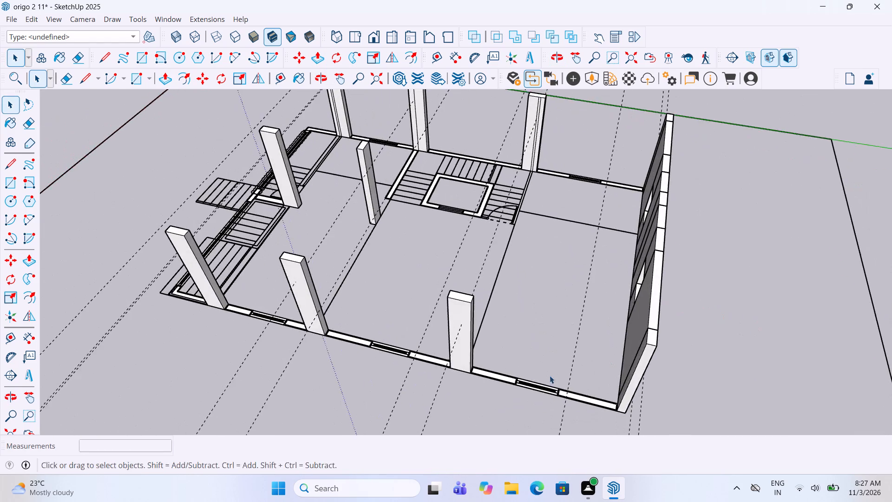
Raise the wall segment at the back-wall corner of the long wall opposite the stairwell 11', level with the nearby column.
{"action": "scroll", "coordinate": [531, 380], "scroll_direction": "up", "scroll_amount": 1}
{"action": "middle_click_drag", "start_coordinate": [531, 380], "coordinate": [591, 387]}
{"action": "scroll", "coordinate": [500, 307], "scroll_direction": "down", "scroll_amount": 4}
{"action": "scroll", "coordinate": [601, 360], "scroll_direction": "up", "scroll_amount": 12}
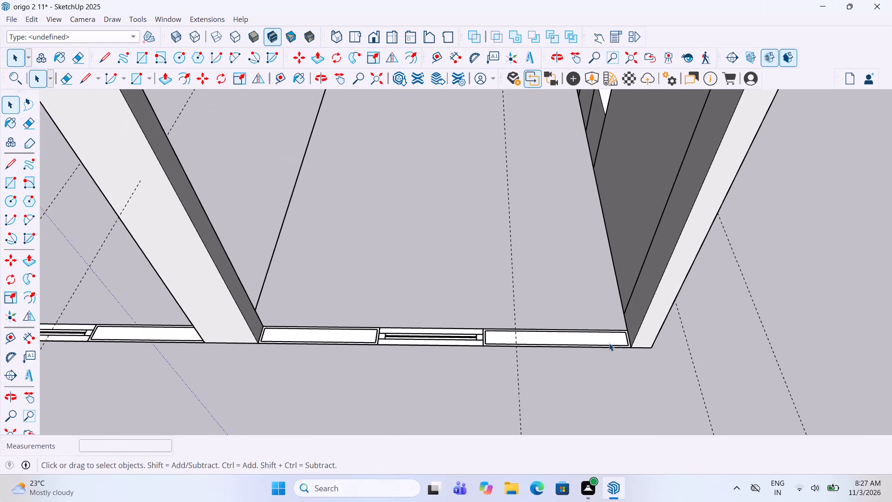
{"action": "left_click", "coordinate": [584, 336]}
{"action": "double_click", "coordinate": [584, 336]}
{"action": "key", "text": "p"}
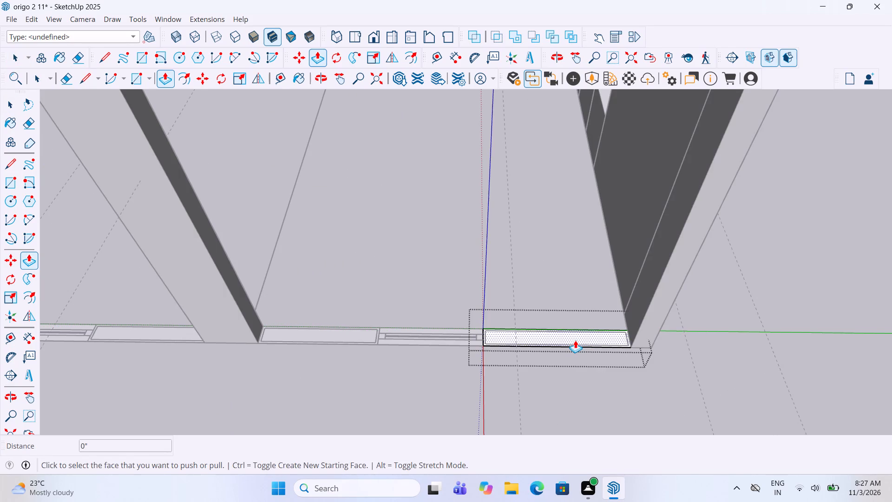
{"action": "left_click", "coordinate": [575, 340]}
{"action": "scroll", "coordinate": [575, 340], "scroll_direction": "down", "scroll_amount": 6}
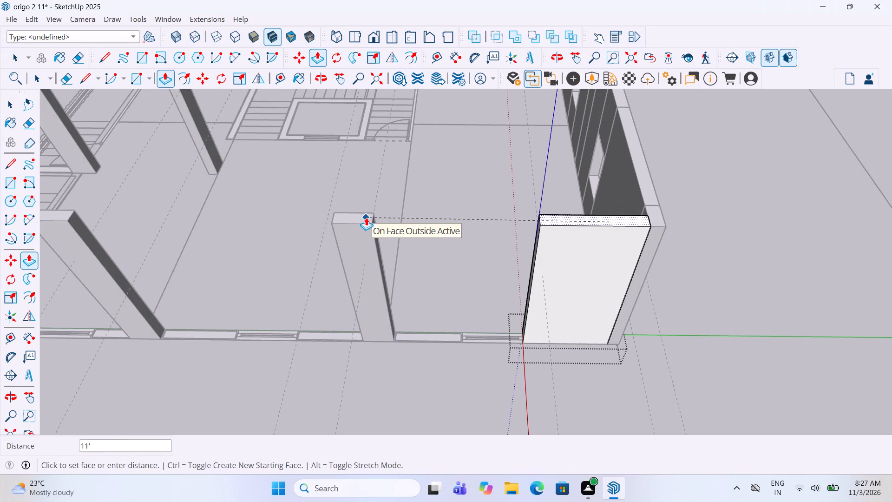
{"action": "left_click", "coordinate": [366, 218]}
{"action": "key", "text": "space"}
{"action": "left_click", "coordinate": [415, 371]}
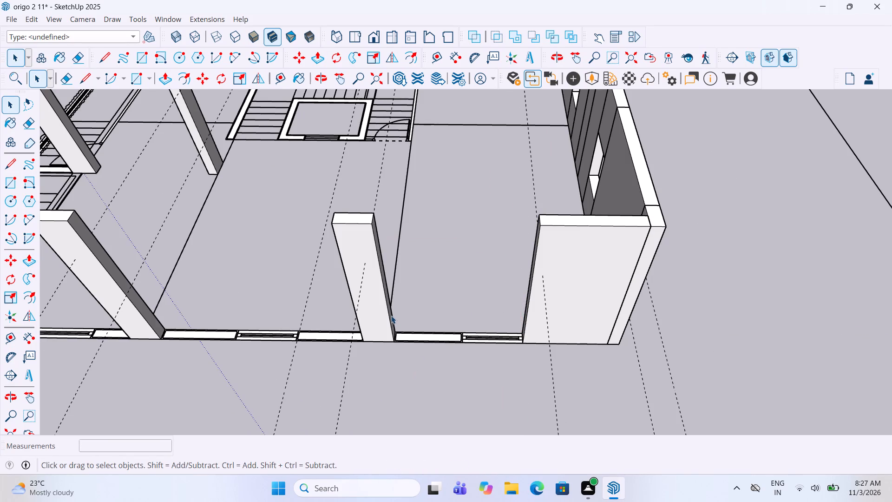
Raise the wall segment between the column and window strip nearest the back wall 11', matching the adjoining wall tops.
{"action": "scroll", "coordinate": [444, 321], "scroll_direction": "up", "scroll_amount": 4}
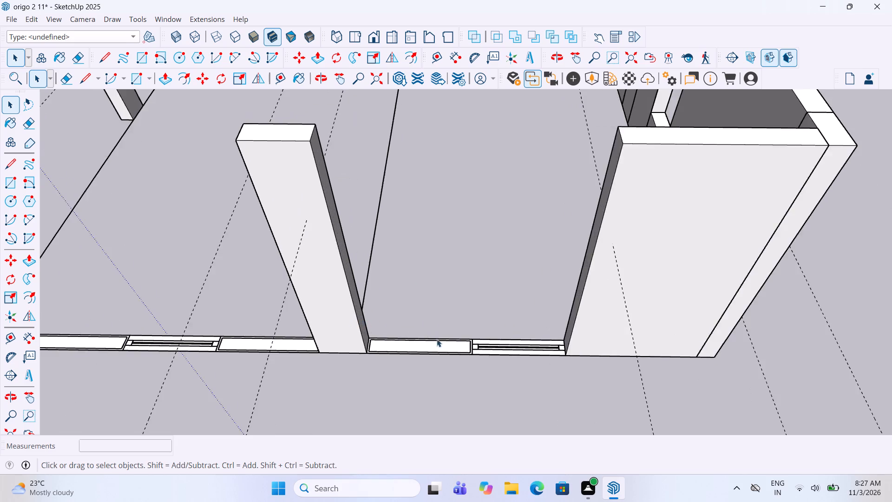
{"action": "scroll", "coordinate": [437, 339], "scroll_direction": "up", "scroll_amount": 3}
{"action": "double_click", "coordinate": [430, 348]}
{"action": "key", "text": "p"}
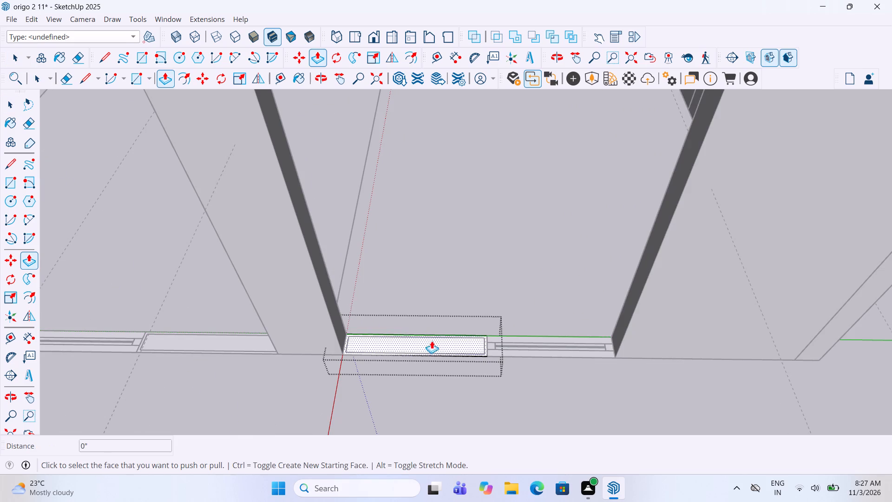
{"action": "left_click", "coordinate": [431, 338]}
{"action": "scroll", "coordinate": [431, 338], "scroll_direction": "down", "scroll_amount": 5}
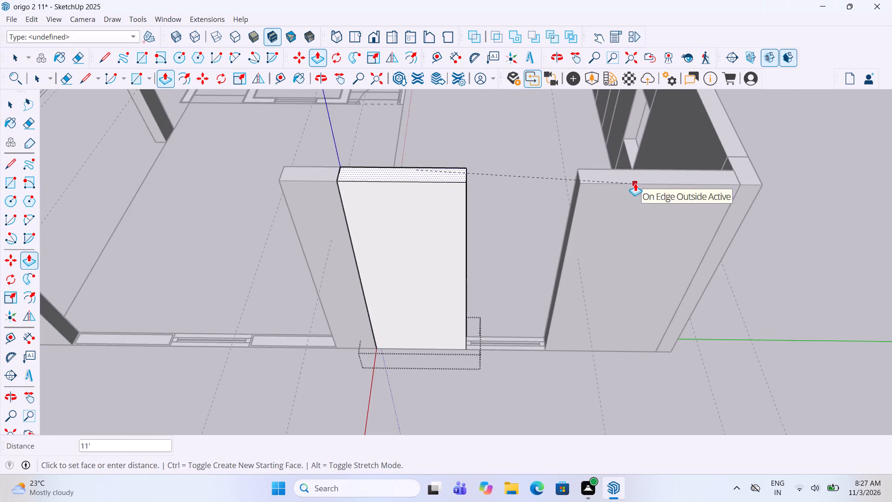
{"action": "left_click", "coordinate": [635, 183]}
{"action": "key", "text": "space"}
{"action": "left_click", "coordinate": [570, 358]}
Raise the wall segment between the column nearest the back wall and the long wall's middle window strip 11'.
{"action": "scroll", "coordinate": [576, 341], "scroll_direction": "down", "scroll_amount": 5}
{"action": "scroll", "coordinate": [408, 338], "scroll_direction": "up", "scroll_amount": 6}
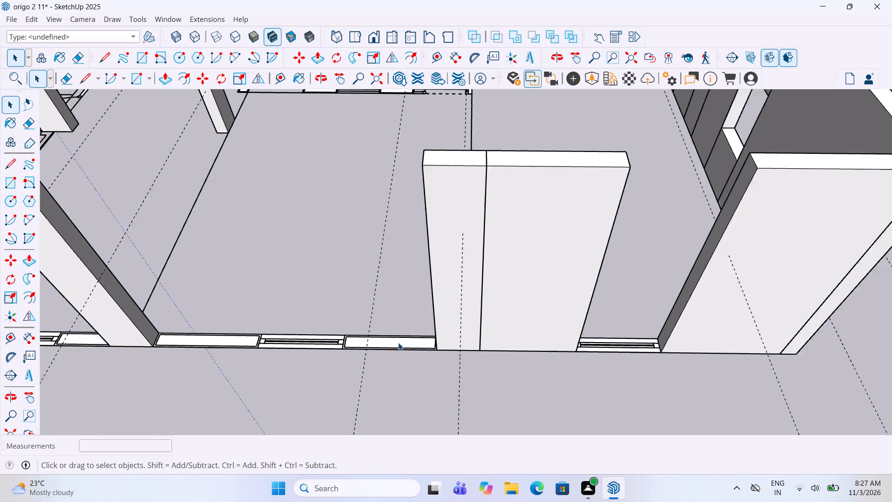
{"action": "scroll", "coordinate": [398, 343], "scroll_direction": "up", "scroll_amount": 1}
{"action": "double_click", "coordinate": [398, 343]}
{"action": "key", "text": "p"}
{"action": "left_click", "coordinate": [399, 340]}
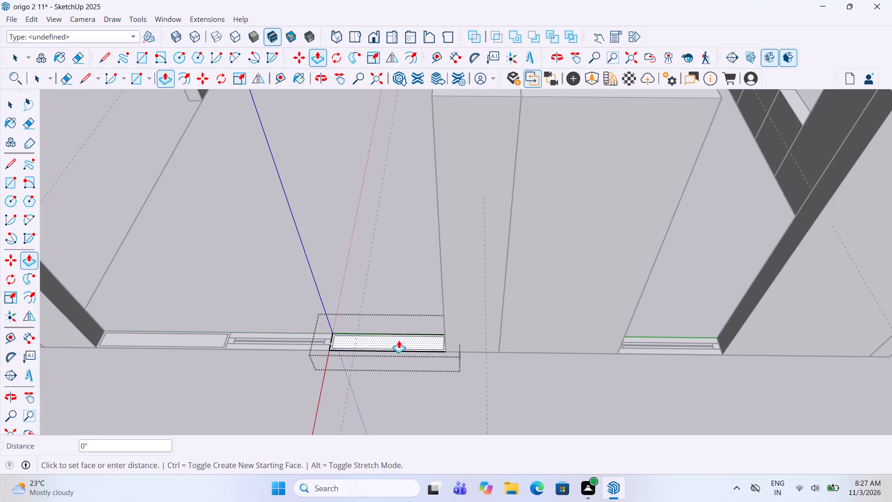
{"action": "scroll", "coordinate": [399, 340], "scroll_direction": "down", "scroll_amount": 4}
{"action": "left_click", "coordinate": [521, 197]}
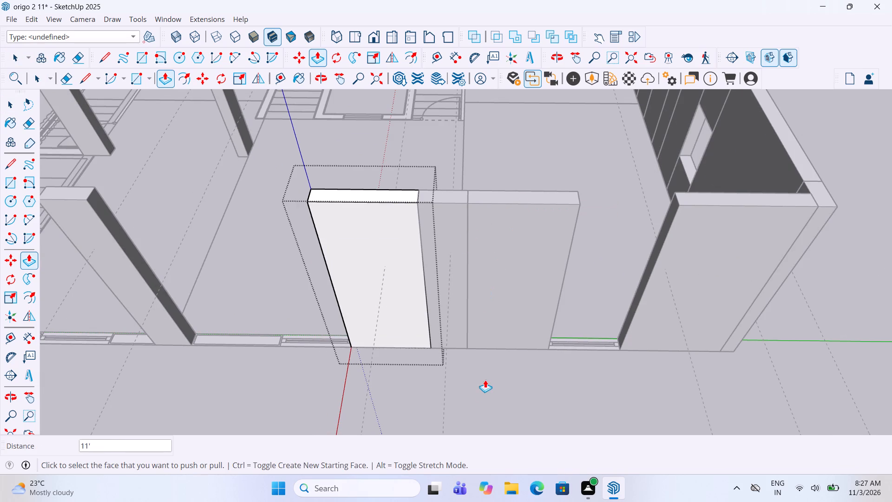
{"action": "left_click", "coordinate": [485, 391]}
{"action": "key", "text": "space"}
{"action": "scroll", "coordinate": [530, 363], "scroll_direction": "down", "scroll_amount": 5}
{"action": "scroll", "coordinate": [415, 380], "scroll_direction": "up", "scroll_amount": 2}
{"action": "left_click", "coordinate": [352, 385]}
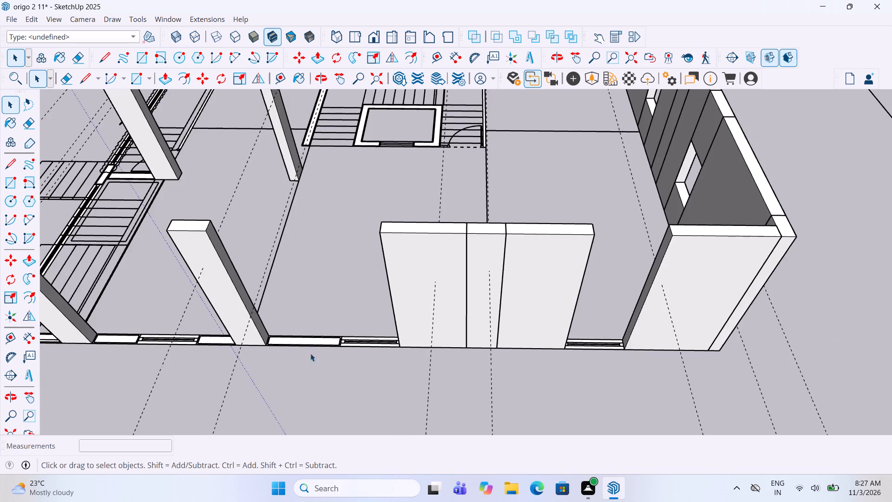
Raise the wall segment between the middle window strip and the long wall's second column 11', matching the raised segments.
{"action": "scroll", "coordinate": [289, 330], "scroll_direction": "up", "scroll_amount": 4}
{"action": "double_click", "coordinate": [298, 349]}
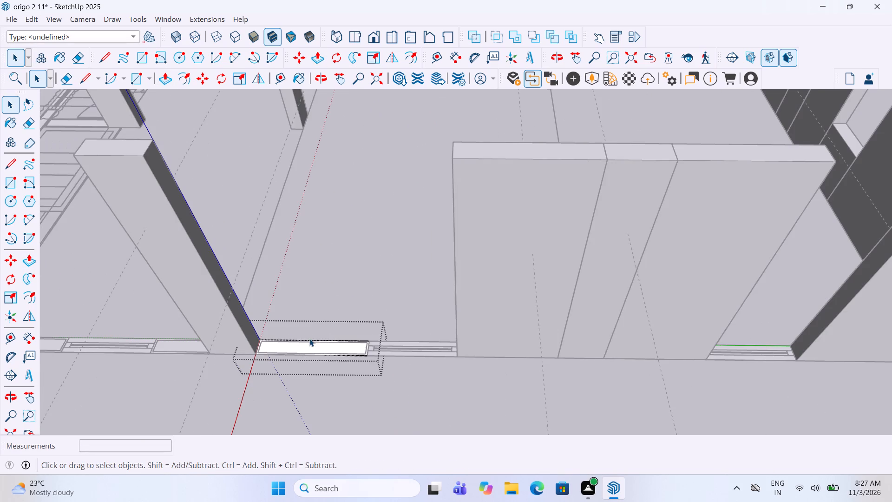
{"action": "key", "text": "p"}
{"action": "left_click", "coordinate": [316, 347]}
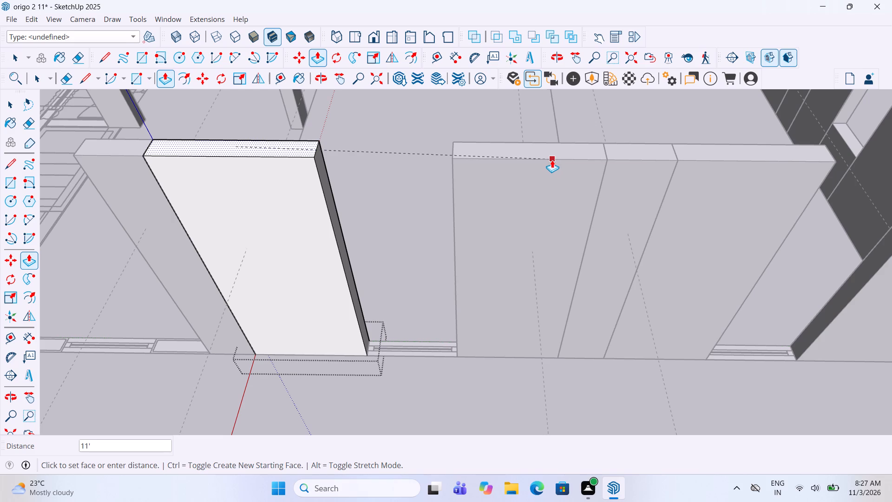
{"action": "left_click", "coordinate": [552, 160]}
{"action": "key", "text": "space"}
{"action": "left_click", "coordinate": [542, 383]}
Raise the wall segment between the second column and the window strip farthest from the back wall by the same 11'.
{"action": "scroll", "coordinate": [589, 334], "scroll_direction": "down", "scroll_amount": 7}
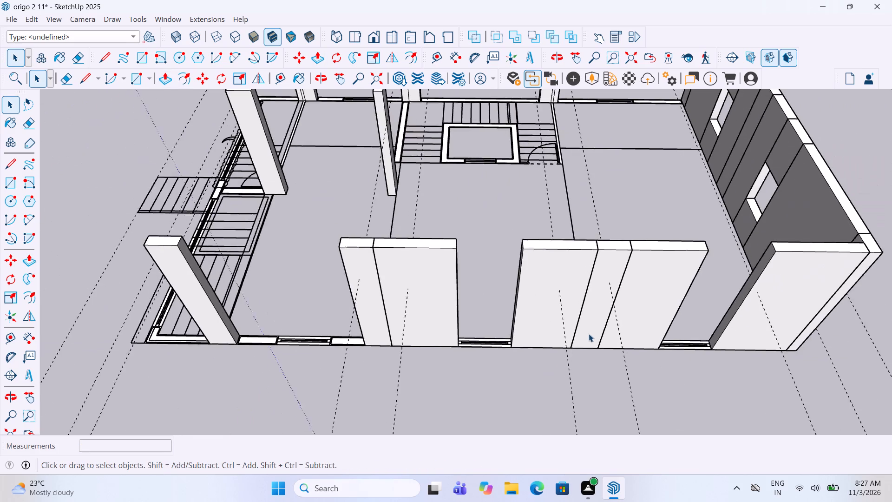
{"action": "scroll", "coordinate": [589, 334], "scroll_direction": "down", "scroll_amount": 2}
{"action": "scroll", "coordinate": [369, 342], "scroll_direction": "up", "scroll_amount": 4}
{"action": "scroll", "coordinate": [408, 331], "scroll_direction": "up", "scroll_amount": 9}
{"action": "double_click", "coordinate": [415, 343]}
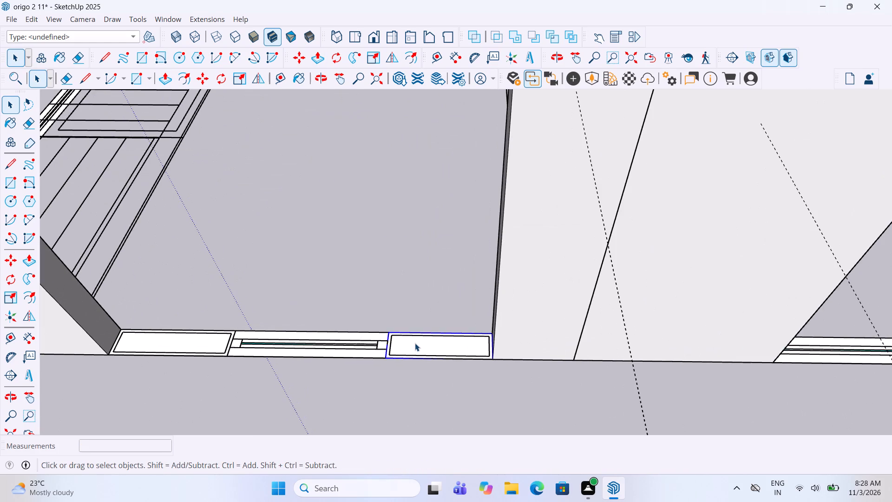
{"action": "key", "text": "p"}
{"action": "triple_click", "coordinate": [413, 341]}
{"action": "key", "text": "space"}
{"action": "left_click", "coordinate": [415, 384]}
Raise the last low wall segment, beyond the window strip farthest from the back wall, to the tops of the raised walls.
{"action": "scroll", "coordinate": [415, 384], "scroll_direction": "down", "scroll_amount": 2}
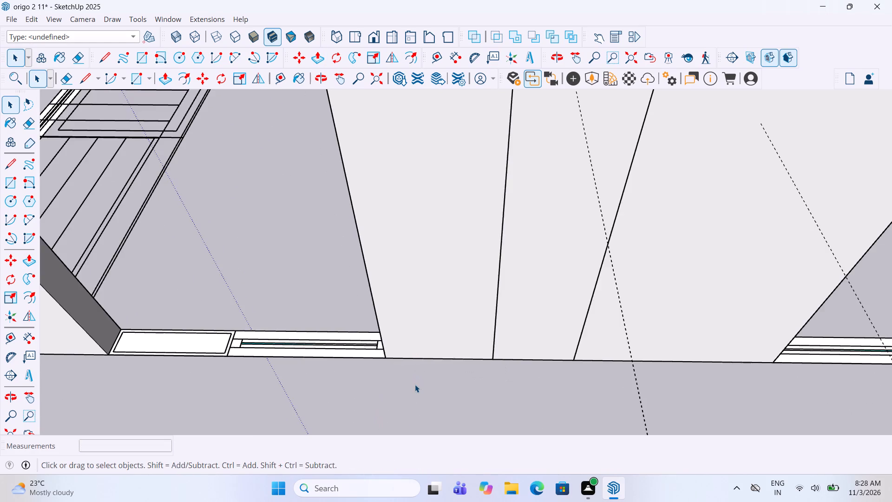
{"action": "scroll", "coordinate": [415, 384], "scroll_direction": "down", "scroll_amount": 3}
{"action": "scroll", "coordinate": [266, 329], "scroll_direction": "up", "scroll_amount": 3}
{"action": "double_click", "coordinate": [282, 364]}
{"action": "key", "text": "p"}
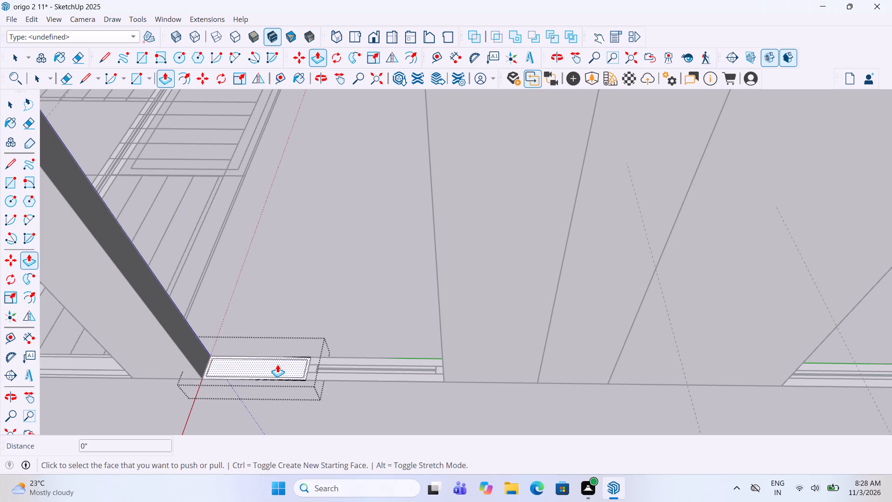
{"action": "double_click", "coordinate": [277, 364]}
{"action": "key", "text": "space"}
{"action": "key", "text": "p"}
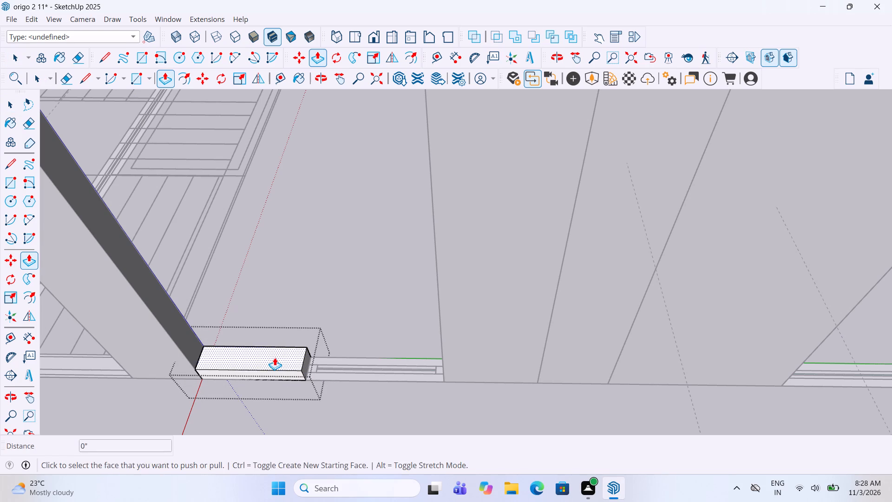
{"action": "left_click", "coordinate": [275, 357]}
{"action": "scroll", "coordinate": [278, 341], "scroll_direction": "down", "scroll_amount": 9}
{"action": "left_click", "coordinate": [437, 177]}
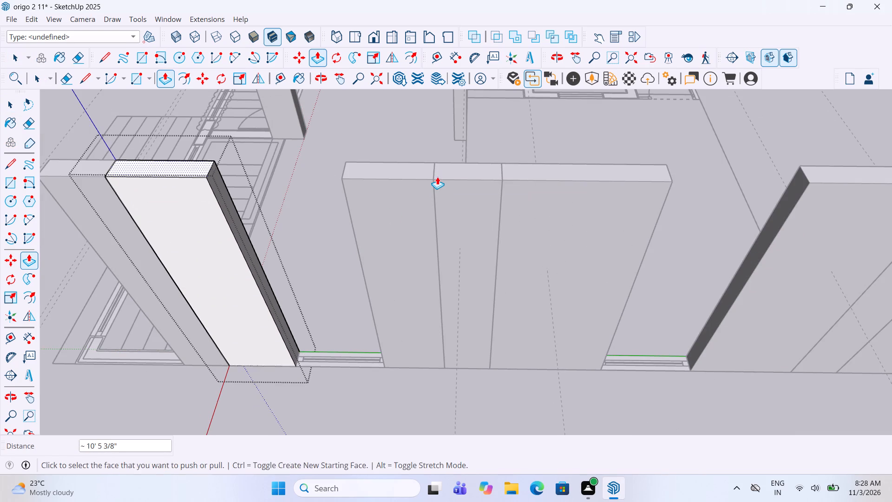
{"action": "key", "text": "space"}
{"action": "left_click", "coordinate": [374, 389]}
Raise the long wall's window strip nearest the back wall 11', level with the adjoining wall segments.
{"action": "scroll", "coordinate": [375, 349], "scroll_direction": "down", "scroll_amount": 10}
{"action": "scroll", "coordinate": [591, 359], "scroll_direction": "up", "scroll_amount": 11}
{"action": "left_click", "coordinate": [621, 354]}
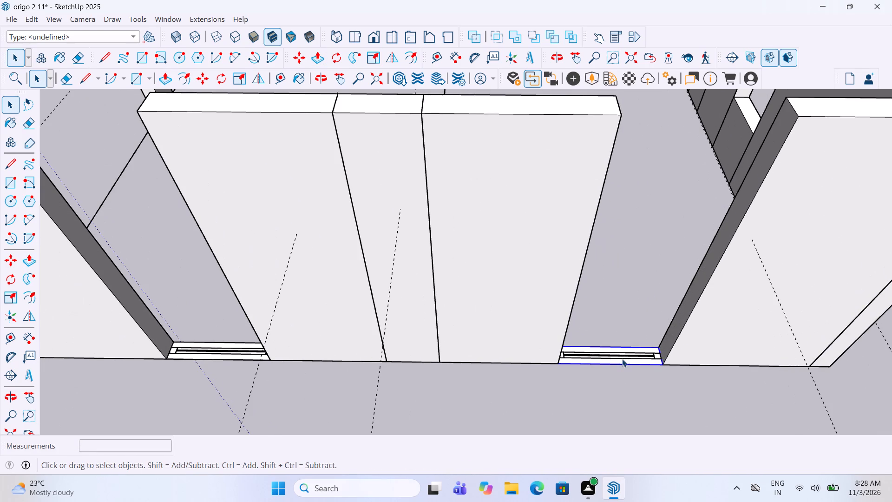
{"action": "scroll", "coordinate": [622, 357], "scroll_direction": "up", "scroll_amount": 3}
{"action": "double_click", "coordinate": [616, 363]}
{"action": "key", "text": "p"}
{"action": "left_click", "coordinate": [604, 357]}
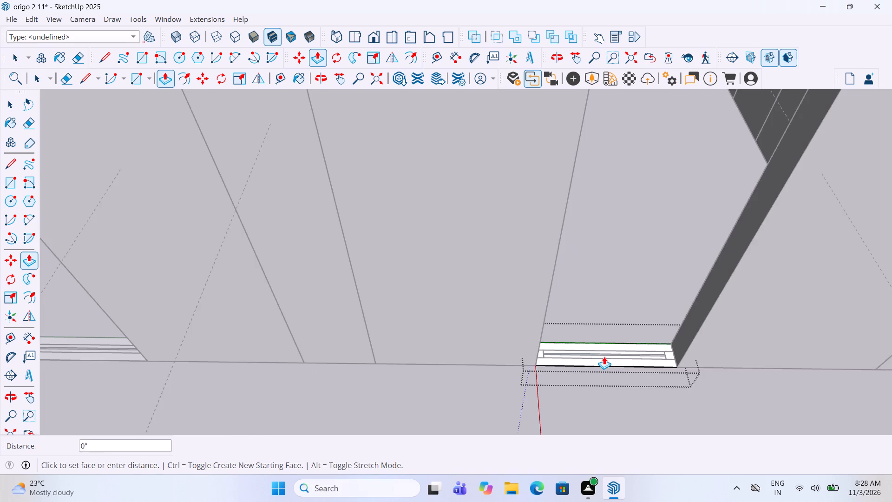
{"action": "scroll", "coordinate": [606, 344], "scroll_direction": "down", "scroll_amount": 10}
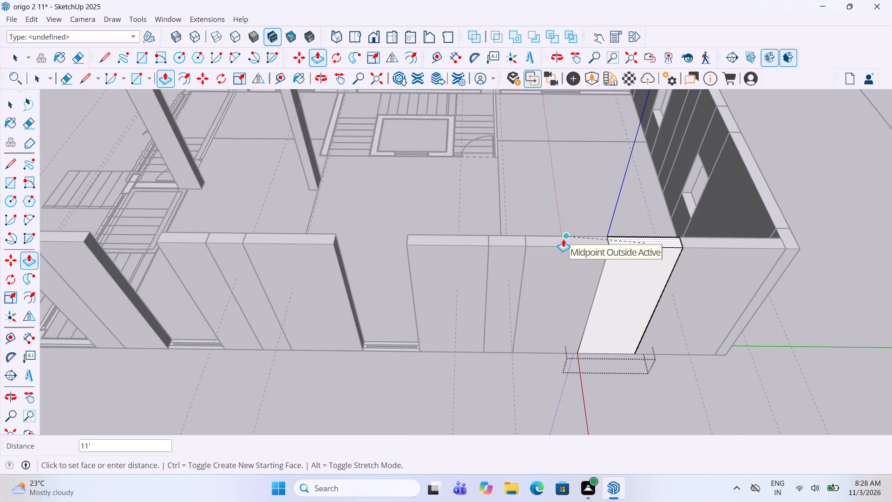
{"action": "left_click", "coordinate": [563, 239]}
{"action": "key", "text": "space"}
{"action": "left_click", "coordinate": [475, 386]}
Raise the long wall's middle window strip to the tops of the adjoining wall segments.
{"action": "scroll", "coordinate": [384, 339], "scroll_direction": "up", "scroll_amount": 4}
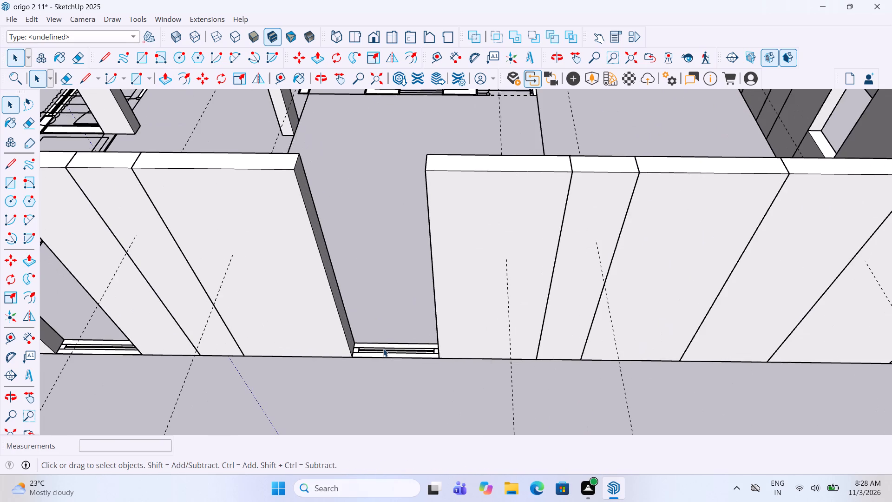
{"action": "double_click", "coordinate": [383, 349]}
{"action": "key", "text": "p"}
{"action": "left_click", "coordinate": [385, 343]}
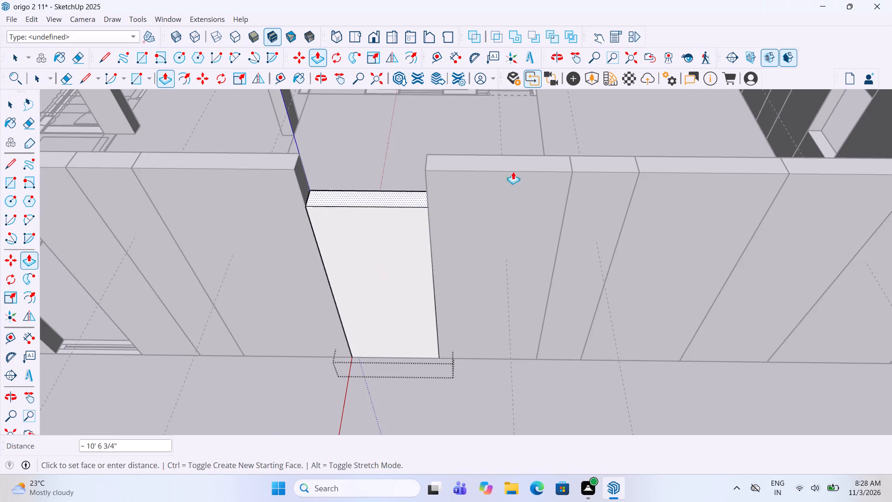
{"action": "left_click", "coordinate": [539, 161]}
{"action": "key", "text": "space"}
{"action": "left_click", "coordinate": [512, 384]}
Raise the long wall's window strip farthest from the back wall to the tops of the adjoining wall segments.
{"action": "scroll", "coordinate": [584, 373], "scroll_direction": "down", "scroll_amount": 5}
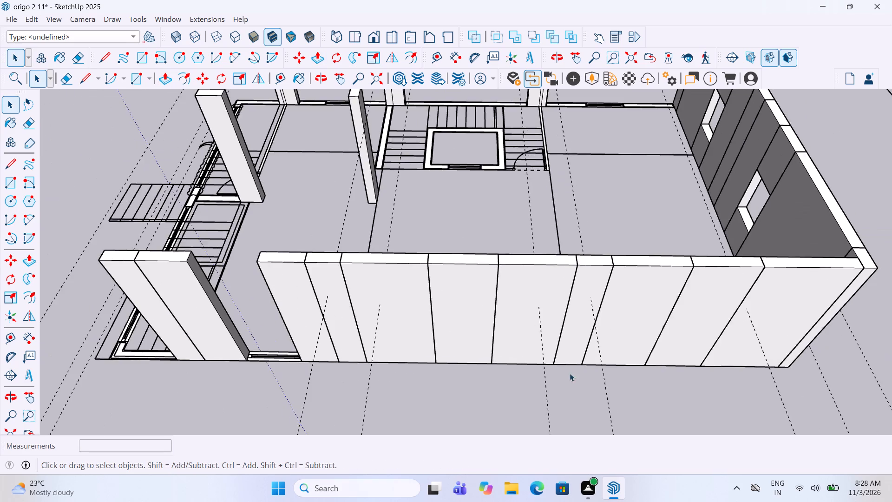
{"action": "scroll", "coordinate": [236, 361], "scroll_direction": "up", "scroll_amount": 4}
{"action": "scroll", "coordinate": [302, 354], "scroll_direction": "up", "scroll_amount": 3}
{"action": "double_click", "coordinate": [302, 354]}
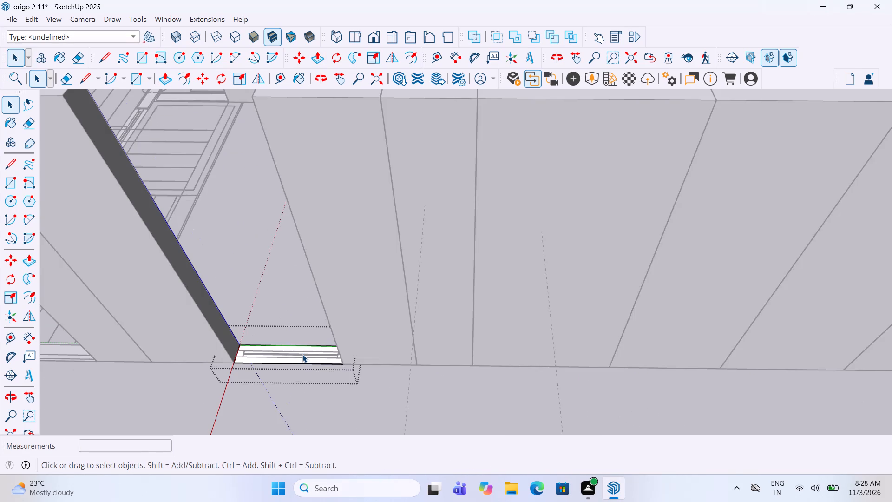
{"action": "key", "text": "p"}
{"action": "left_click", "coordinate": [302, 353]}
{"action": "scroll", "coordinate": [305, 344], "scroll_direction": "down", "scroll_amount": 3}
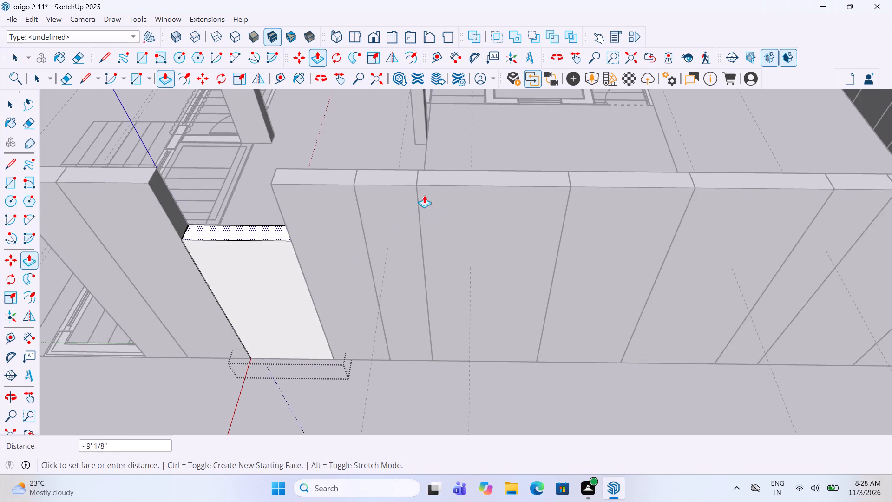
{"action": "left_click", "coordinate": [472, 174]}
{"action": "key", "text": "space"}
{"action": "left_click", "coordinate": [427, 354]}
Place two horizontal guides on the long wall's outer face, one 3' above the base edge and another 4' above that guide.
{"action": "scroll", "coordinate": [459, 337], "scroll_direction": "down", "scroll_amount": 4}
{"action": "middle_click_drag", "start_coordinate": [463, 315], "coordinate": [468, 303]}
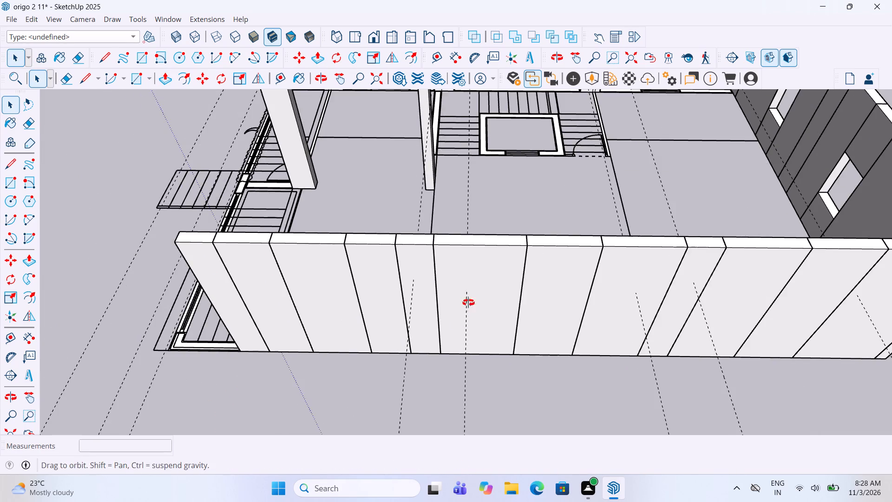
{"action": "middle_click_drag", "start_coordinate": [468, 303], "coordinate": [474, 292]}
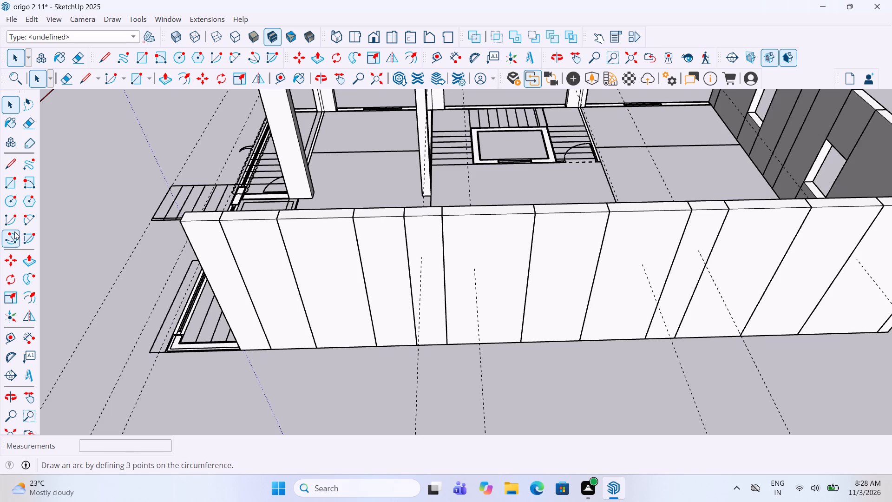
{"action": "left_click", "coordinate": [8, 334]}
{"action": "middle_click_drag", "start_coordinate": [387, 271], "coordinate": [374, 371]}
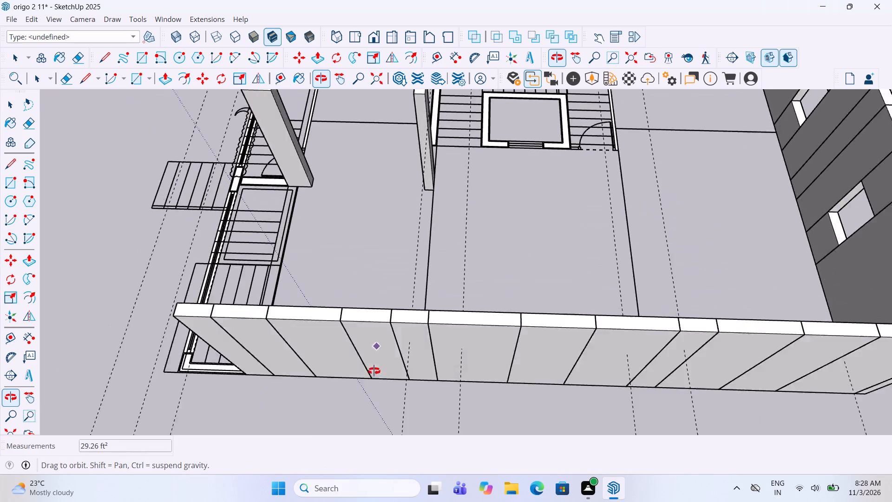
{"action": "middle_click_drag", "start_coordinate": [374, 371], "coordinate": [375, 281]}
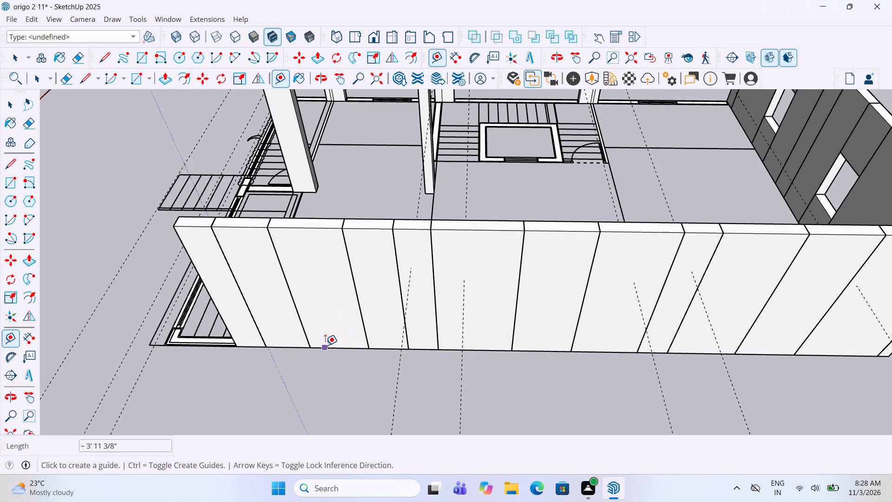
{"action": "left_click", "coordinate": [325, 345]}
{"action": "type", "text": "3'"}
{"action": "key", "text": "Return"}
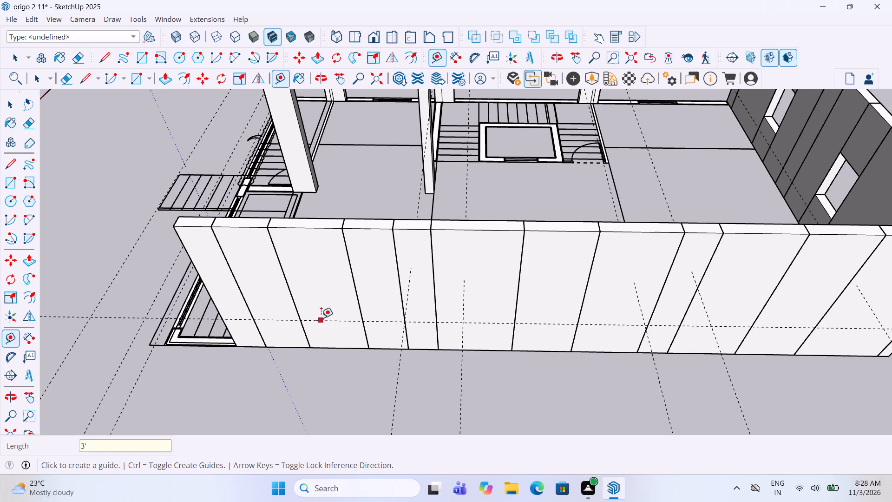
{"action": "left_click", "coordinate": [321, 318]}
{"action": "type", "text": "4'"}
{"action": "key", "text": "Return"}
Cut a window opening between the two horizontal guides, 9" through the long wall's strip farthest from the back wall.
{"action": "key", "text": "space"}
{"action": "double_click", "coordinate": [333, 308]}
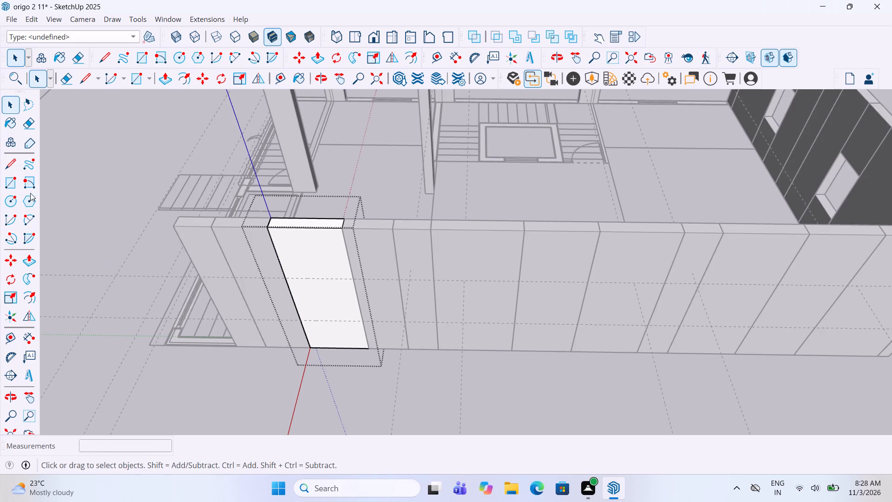
{"action": "left_click", "coordinate": [6, 185]}
{"action": "middle_click_drag", "start_coordinate": [256, 255], "coordinate": [315, 192]}
{"action": "scroll", "coordinate": [380, 217], "scroll_direction": "up", "scroll_amount": 2}
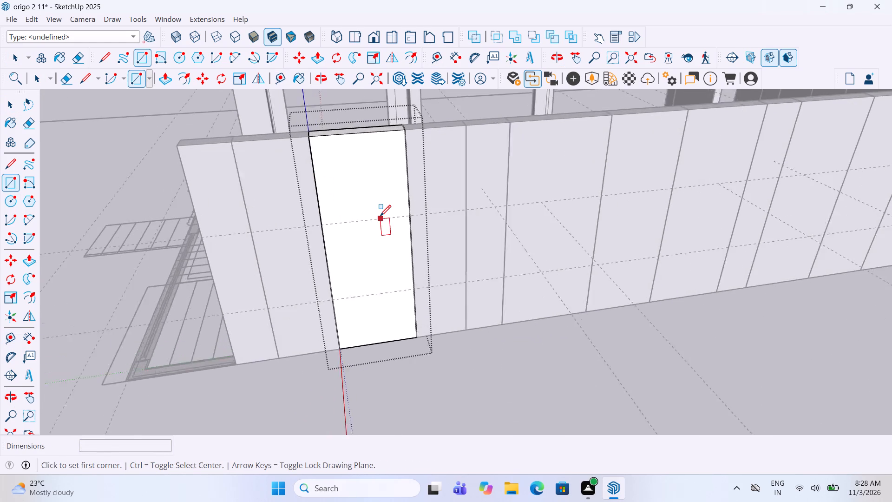
{"action": "scroll", "coordinate": [380, 217], "scroll_direction": "up", "scroll_amount": 2}
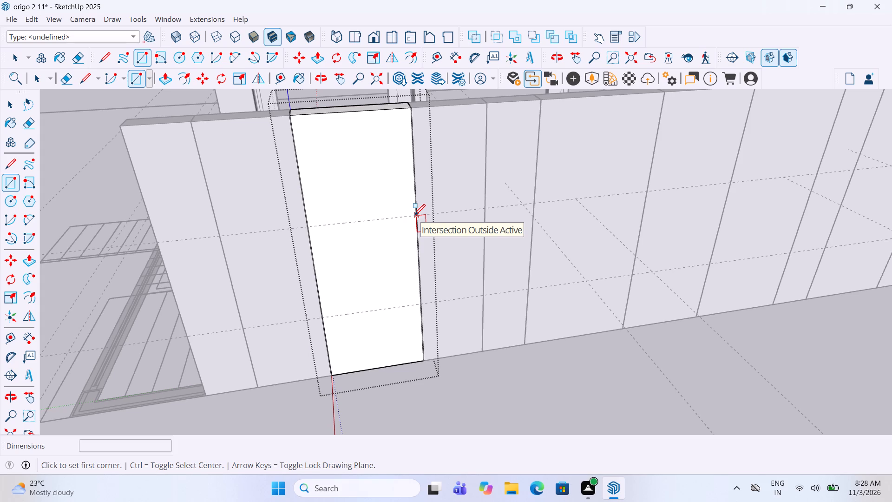
{"action": "left_click", "coordinate": [414, 216]}
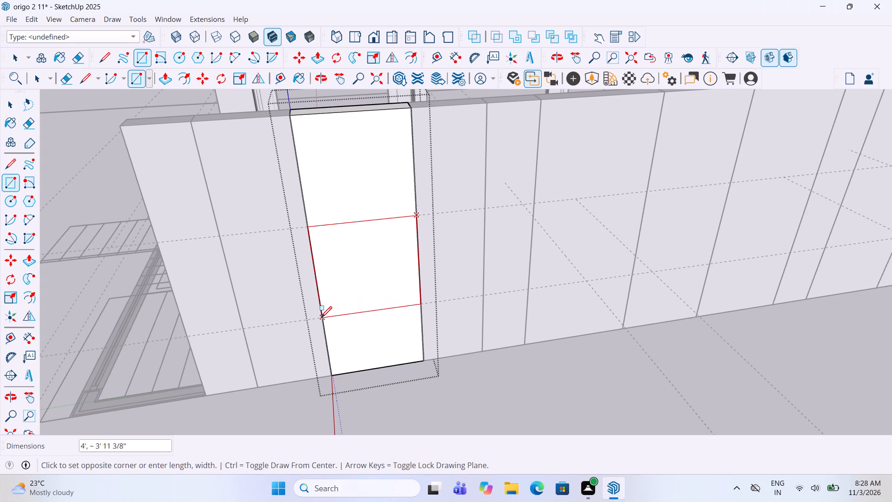
{"action": "left_click", "coordinate": [321, 318]}
{"action": "key", "text": "p"}
{"action": "left_click", "coordinate": [361, 291]}
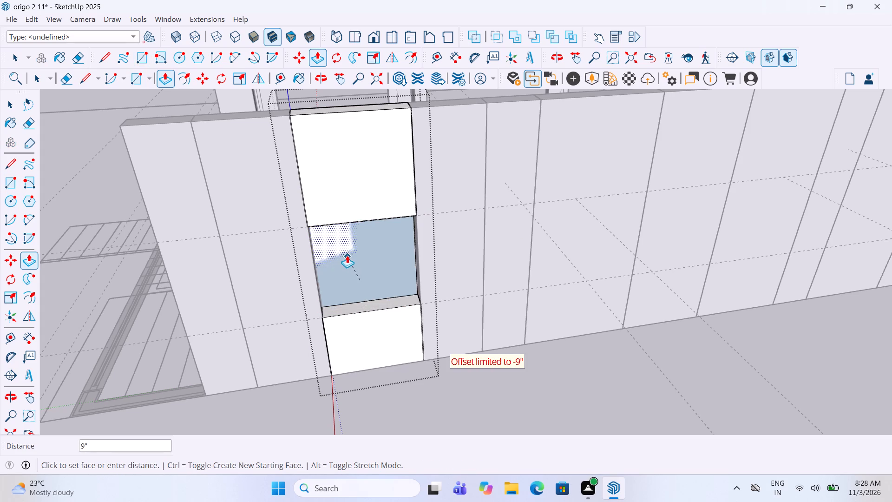
{"action": "left_click", "coordinate": [347, 252]}
{"action": "left_click", "coordinate": [347, 252]}
{"action": "key", "text": "Delete"}
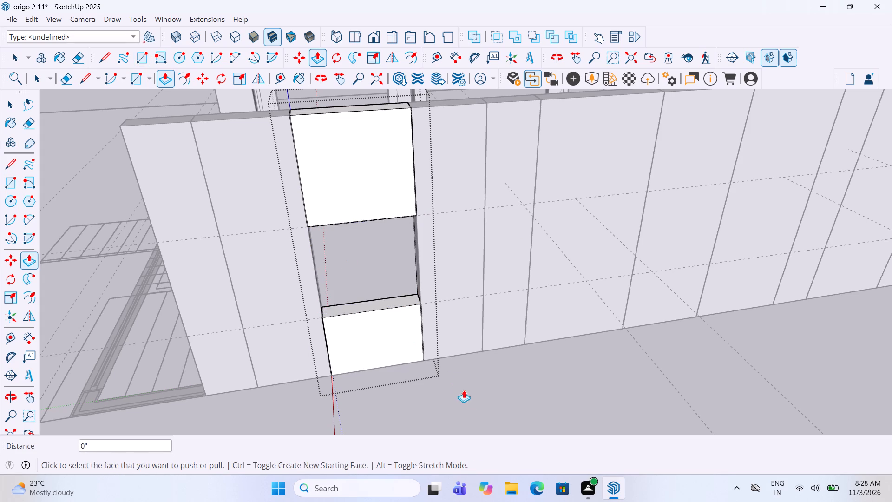
{"action": "key", "text": "space"}
{"action": "left_click", "coordinate": [478, 402]}
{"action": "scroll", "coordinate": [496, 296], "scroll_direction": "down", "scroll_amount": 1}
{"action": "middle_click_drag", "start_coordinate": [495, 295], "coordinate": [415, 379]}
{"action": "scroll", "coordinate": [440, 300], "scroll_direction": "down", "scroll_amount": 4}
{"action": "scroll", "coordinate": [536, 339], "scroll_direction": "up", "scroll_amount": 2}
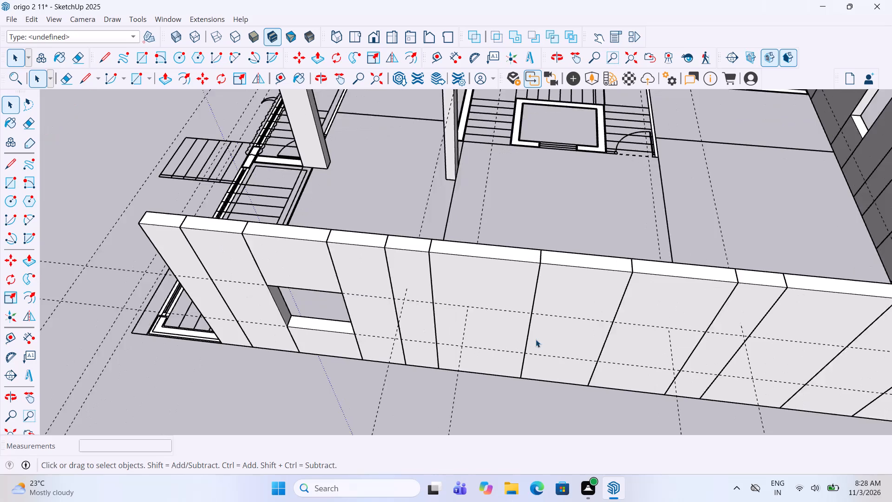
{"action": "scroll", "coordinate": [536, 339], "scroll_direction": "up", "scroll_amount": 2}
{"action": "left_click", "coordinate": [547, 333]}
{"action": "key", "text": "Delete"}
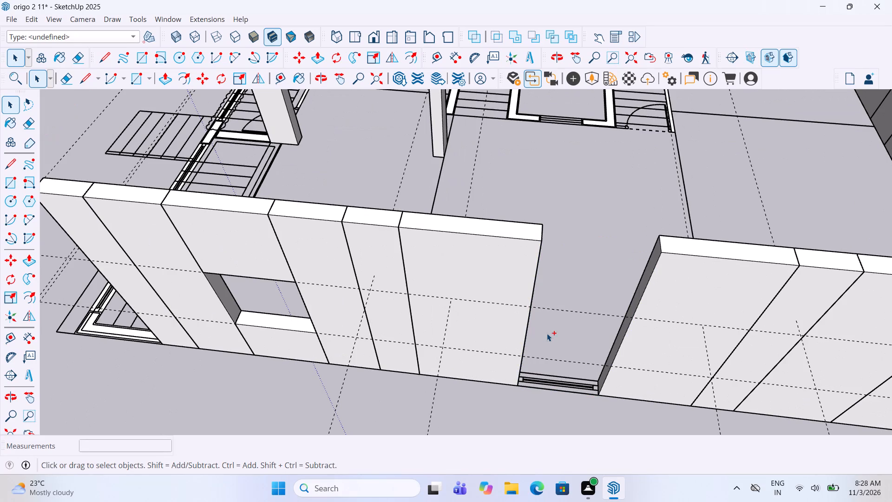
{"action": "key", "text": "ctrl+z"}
Cut a window opening between the two horizontal guides, 9" through the long wall's middle window strip.
{"action": "scroll", "coordinate": [549, 323], "scroll_direction": "down", "scroll_amount": 3}
{"action": "middle_click_drag", "start_coordinate": [558, 332], "coordinate": [563, 298]}
{"action": "scroll", "coordinate": [570, 299], "scroll_direction": "up", "scroll_amount": 4}
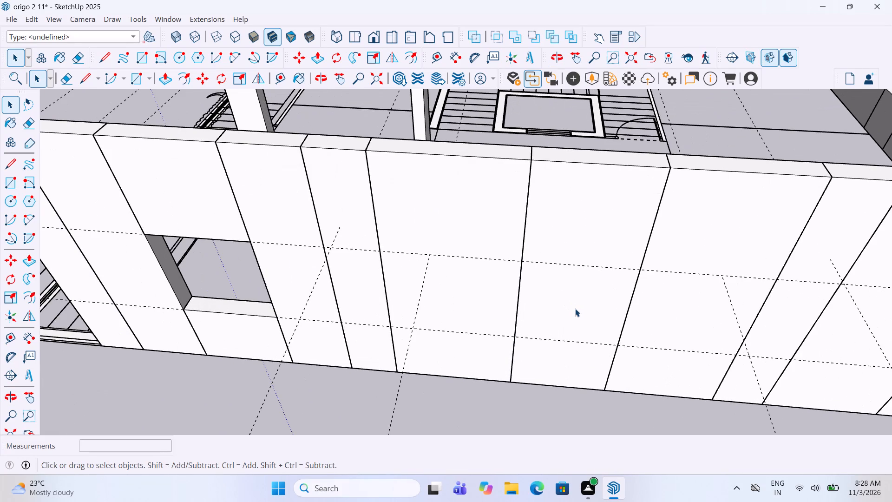
{"action": "double_click", "coordinate": [575, 309]}
{"action": "left_click", "coordinate": [15, 184]}
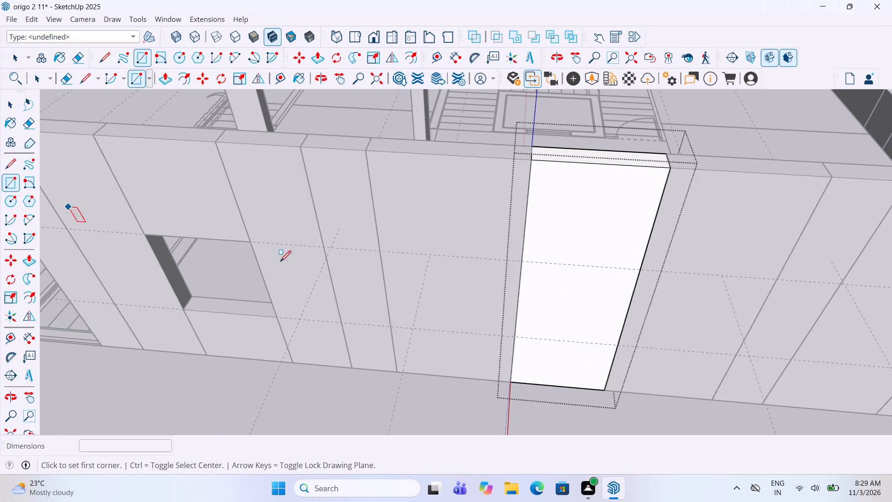
{"action": "left_click", "coordinate": [643, 272]}
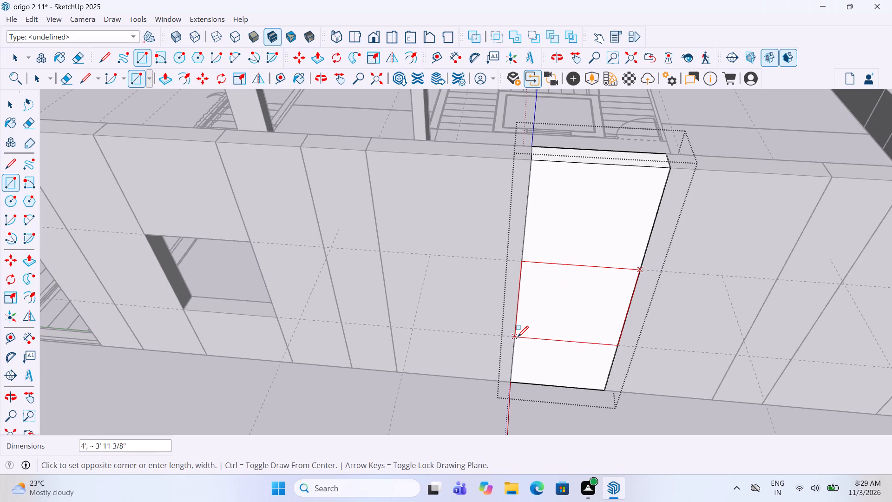
{"action": "left_click", "coordinate": [518, 338]}
{"action": "key", "text": "p"}
{"action": "left_click", "coordinate": [560, 328]}
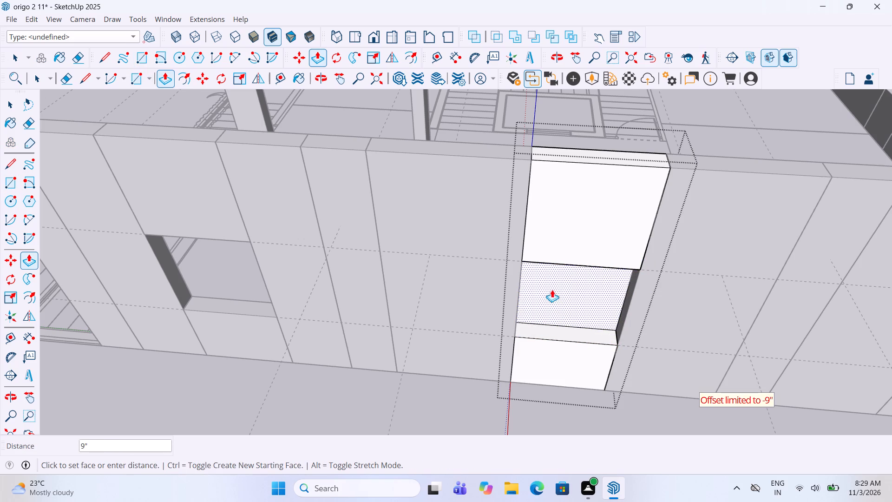
{"action": "left_click", "coordinate": [551, 283]}
{"action": "left_click", "coordinate": [556, 294]}
{"action": "key", "text": "Delete"}
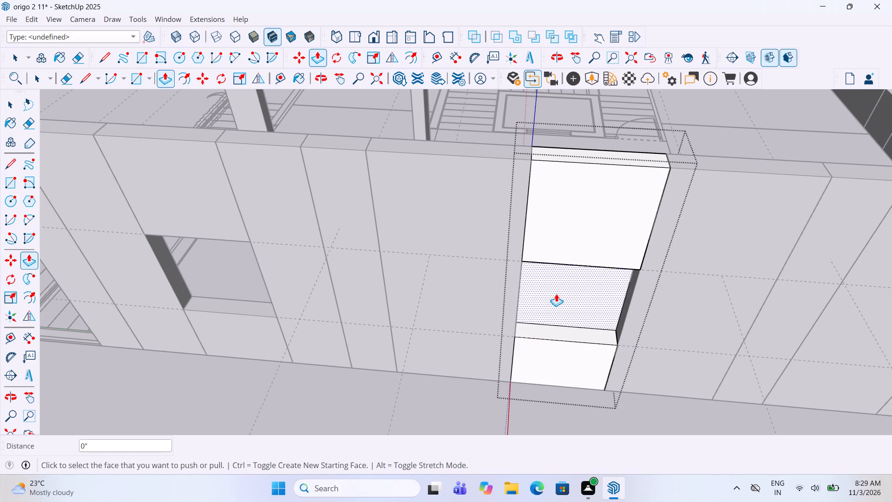
{"action": "key", "text": "space"}
{"action": "left_click", "coordinate": [479, 403]}
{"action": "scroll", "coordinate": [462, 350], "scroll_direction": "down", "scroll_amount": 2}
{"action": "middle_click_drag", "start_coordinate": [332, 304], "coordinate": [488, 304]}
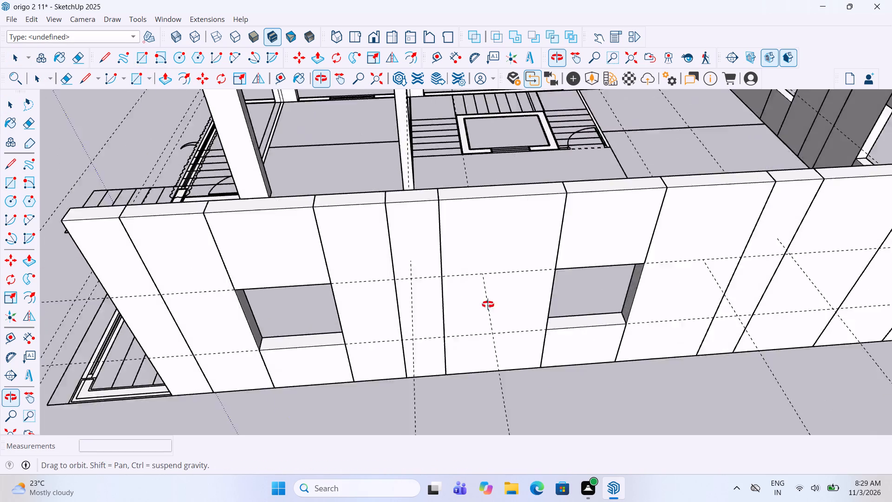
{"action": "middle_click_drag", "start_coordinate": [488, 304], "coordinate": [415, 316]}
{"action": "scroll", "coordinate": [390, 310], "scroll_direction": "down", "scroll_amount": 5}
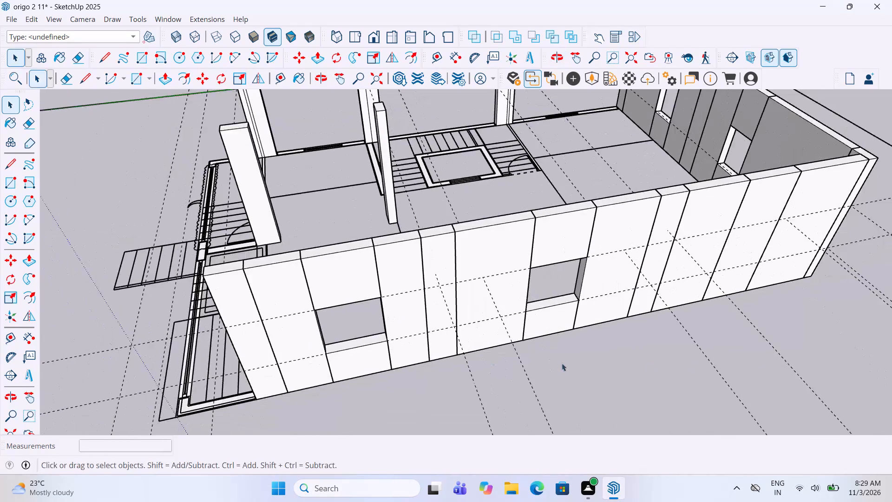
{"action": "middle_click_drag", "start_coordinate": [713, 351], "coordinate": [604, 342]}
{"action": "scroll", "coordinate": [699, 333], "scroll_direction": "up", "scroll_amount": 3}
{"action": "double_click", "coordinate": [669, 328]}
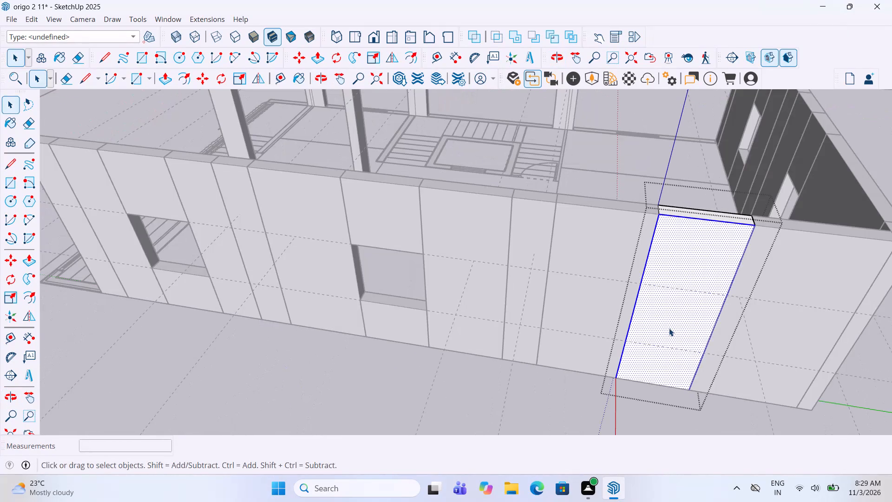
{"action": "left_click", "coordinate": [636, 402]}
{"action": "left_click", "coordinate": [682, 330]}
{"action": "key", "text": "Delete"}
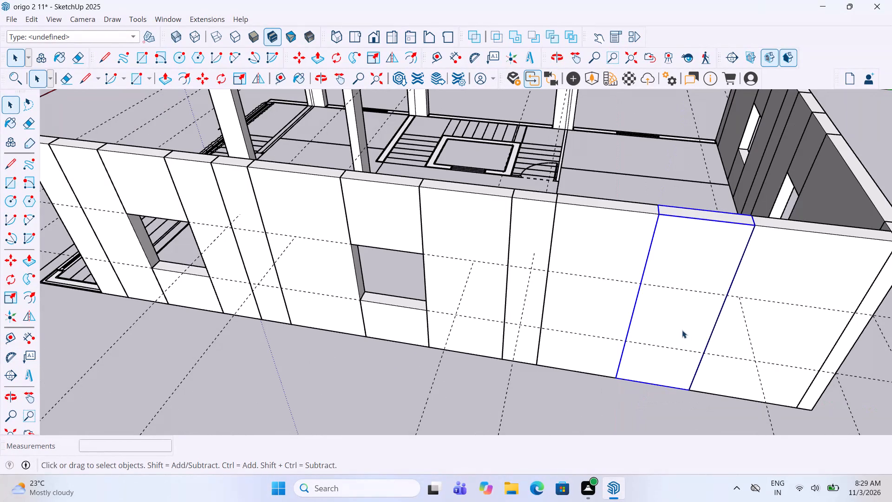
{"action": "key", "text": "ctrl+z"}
Cut a window opening between the two horizontal guides, 9" through the long wall's strip nearest the back wall.
{"action": "left_click", "coordinate": [682, 330]}
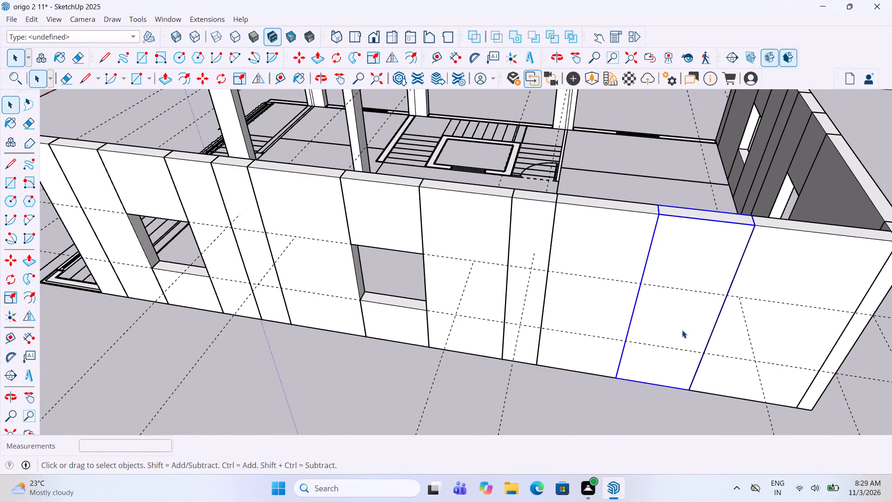
{"action": "double_click", "coordinate": [682, 330]}
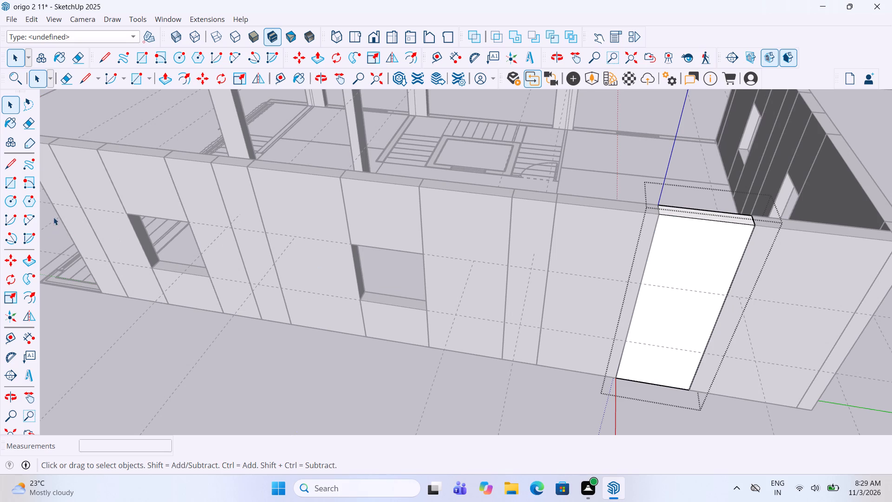
{"action": "left_click", "coordinate": [8, 181]}
{"action": "scroll", "coordinate": [756, 319], "scroll_direction": "up", "scroll_amount": 4}
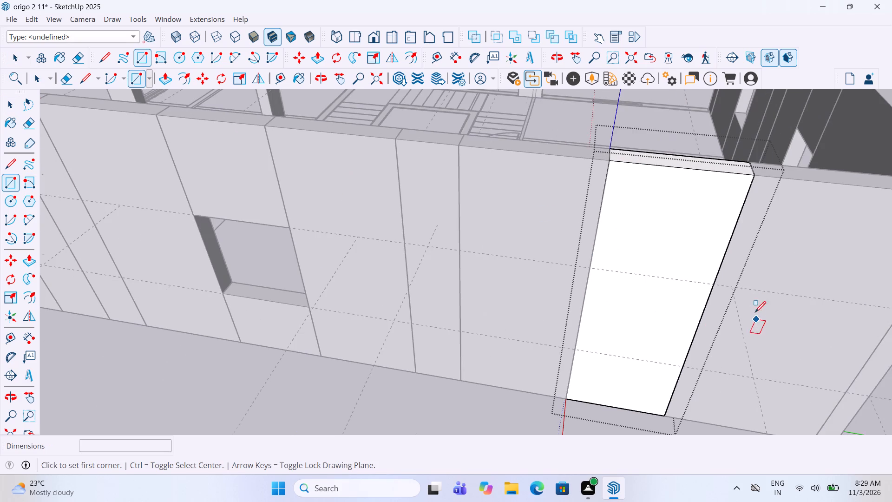
{"action": "left_click", "coordinate": [712, 284]}
{"action": "left_click", "coordinate": [575, 351]}
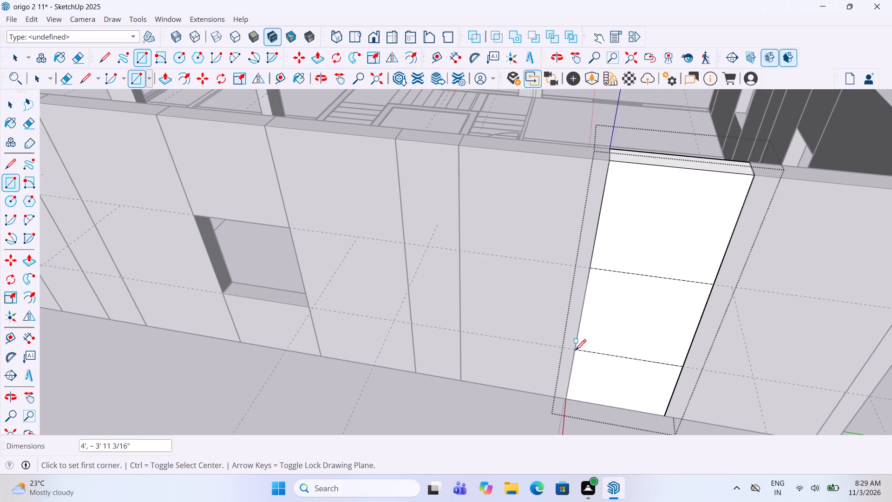
{"action": "key", "text": "p"}
{"action": "left_click", "coordinate": [616, 343]}
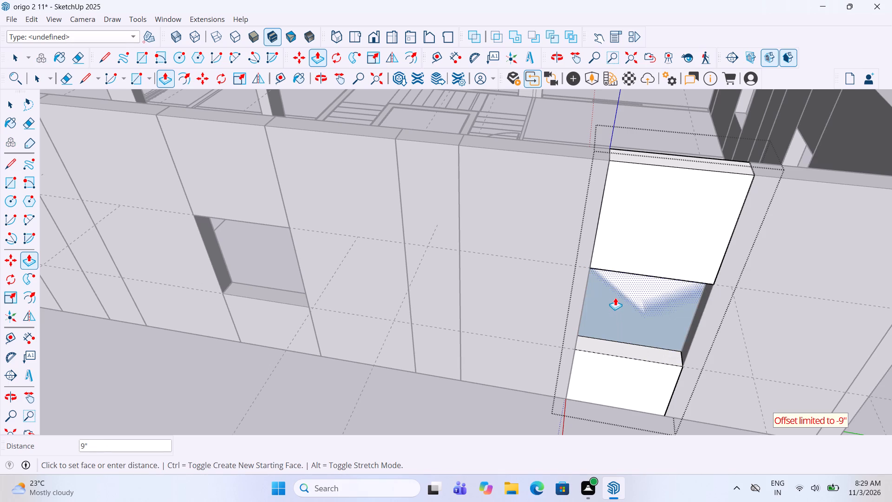
{"action": "double_click", "coordinate": [615, 297]}
{"action": "key", "text": "Delete"}
{"action": "key", "text": "space"}
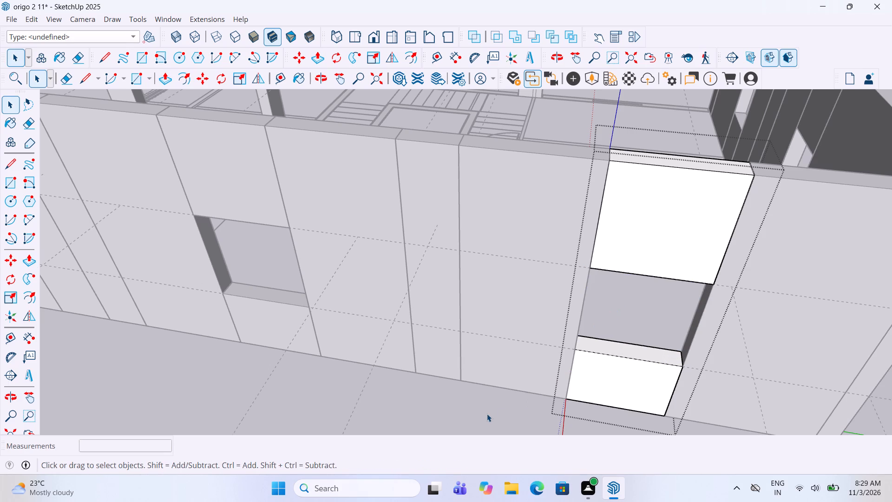
{"action": "left_click", "coordinate": [486, 414]}
Raise the thin partition wall beside the stair's door swing to the top of the adjoining wall segment.
{"action": "scroll", "coordinate": [569, 320], "scroll_direction": "down", "scroll_amount": 4}
{"action": "middle_click_drag", "start_coordinate": [430, 313], "coordinate": [800, 327]}
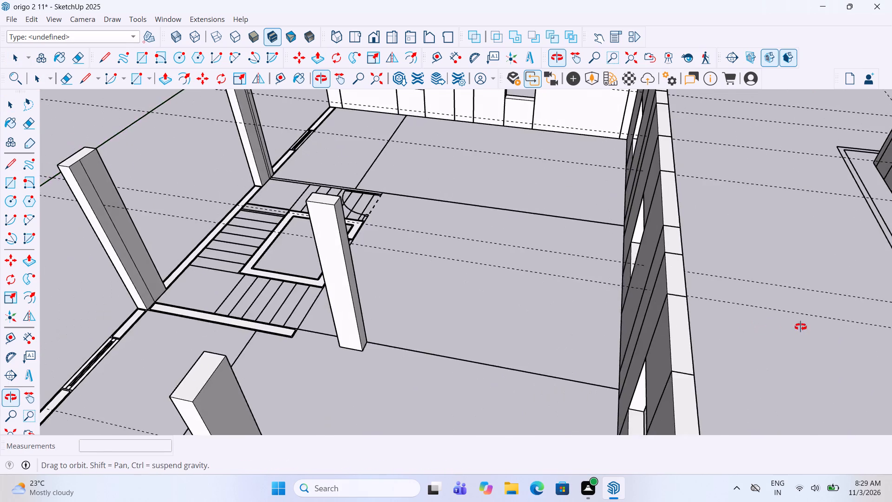
{"action": "middle_click_drag", "start_coordinate": [800, 327], "coordinate": [851, 310]}
{"action": "scroll", "coordinate": [687, 301], "scroll_direction": "down", "scroll_amount": 6}
{"action": "scroll", "coordinate": [652, 253], "scroll_direction": "down", "scroll_amount": 3}
{"action": "middle_click_drag", "start_coordinate": [651, 253], "coordinate": [638, 282]}
{"action": "scroll", "coordinate": [650, 253], "scroll_direction": "up", "scroll_amount": 1}
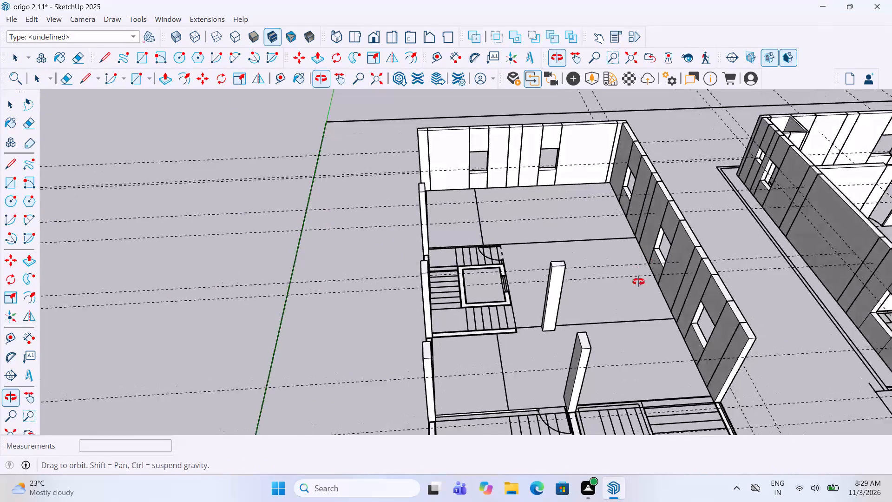
{"action": "middle_click_drag", "start_coordinate": [638, 282], "coordinate": [631, 342]}
{"action": "scroll", "coordinate": [504, 252], "scroll_direction": "up", "scroll_amount": 4}
{"action": "scroll", "coordinate": [466, 232], "scroll_direction": "up", "scroll_amount": 3}
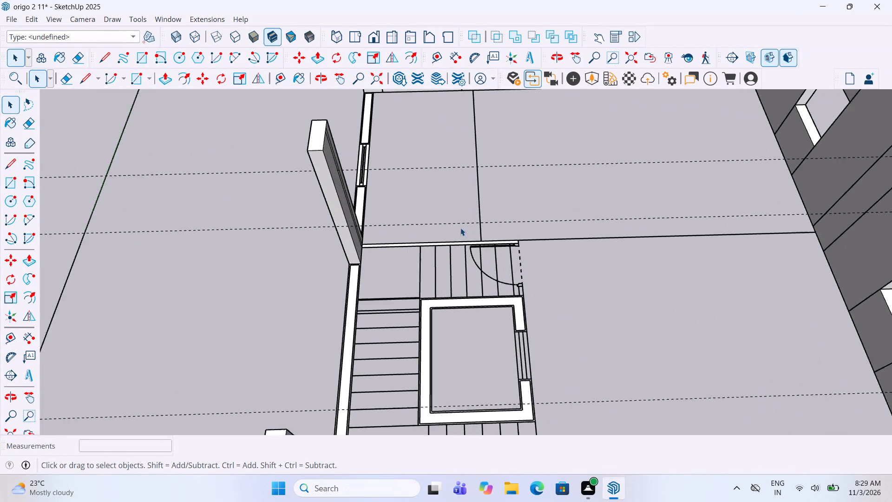
{"action": "scroll", "coordinate": [460, 228], "scroll_direction": "up", "scroll_amount": 11}
{"action": "double_click", "coordinate": [453, 262]}
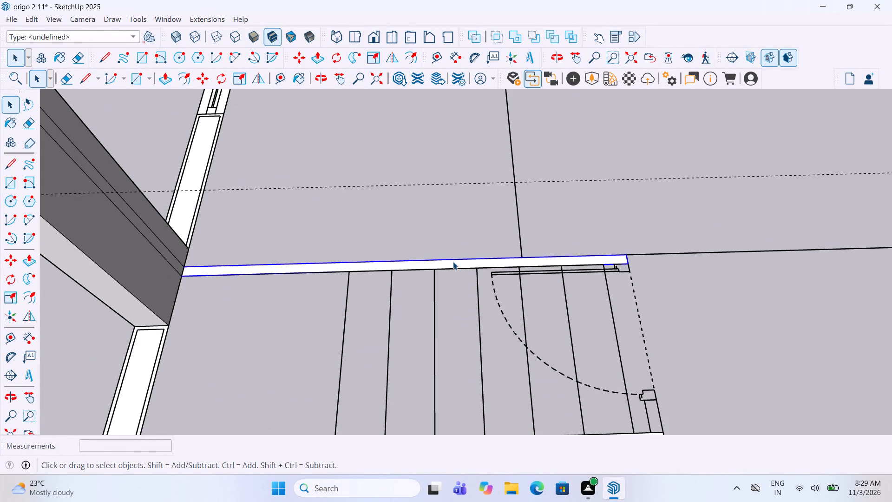
{"action": "key", "text": "p"}
{"action": "left_click", "coordinate": [456, 261]}
{"action": "scroll", "coordinate": [462, 248], "scroll_direction": "down", "scroll_amount": 5}
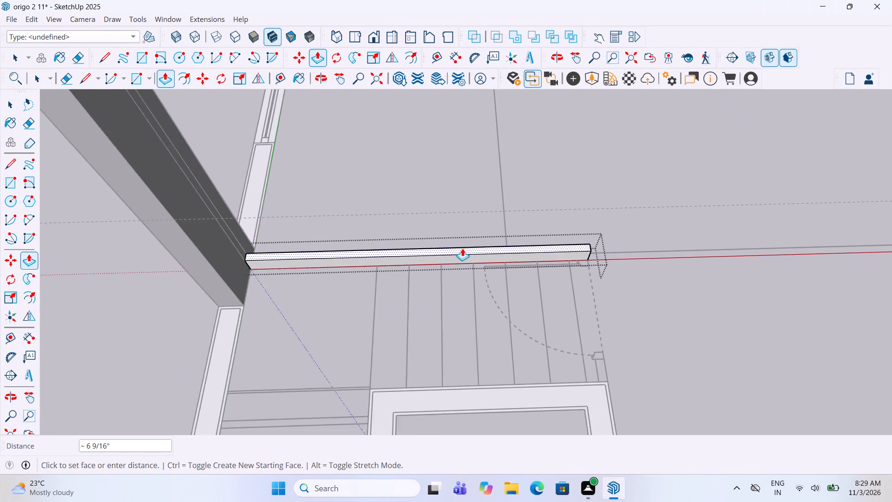
{"action": "scroll", "coordinate": [462, 248], "scroll_direction": "down", "scroll_amount": 2}
{"action": "scroll", "coordinate": [341, 223], "scroll_direction": "down", "scroll_amount": 7}
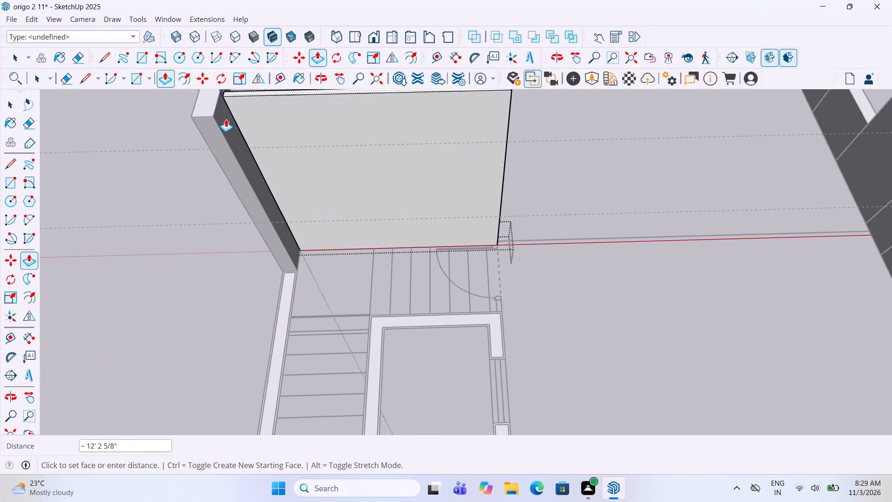
{"action": "left_click", "coordinate": [210, 105]}
{"action": "key", "text": "space"}
{"action": "left_click", "coordinate": [606, 344]}
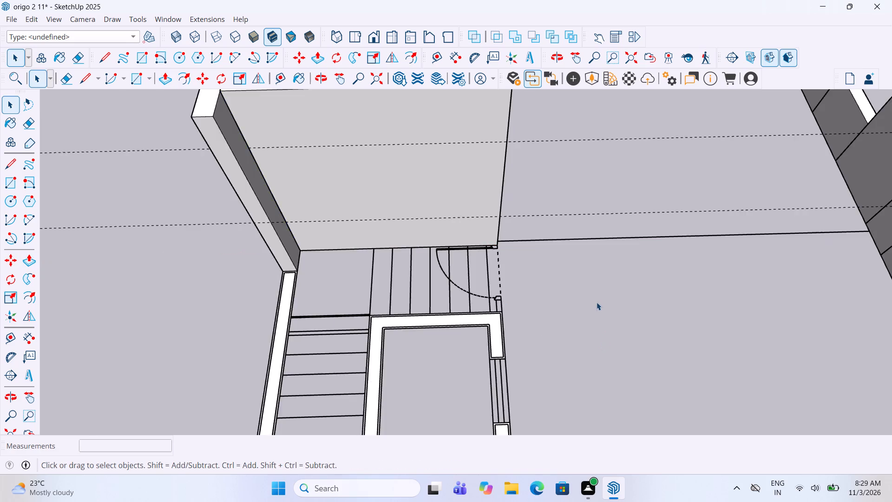
Group the wall face around the rectangular shaft enclosed by the stairs.
{"action": "scroll", "coordinate": [596, 299], "scroll_direction": "down", "scroll_amount": 4}
{"action": "middle_click_drag", "start_coordinate": [592, 297], "coordinate": [565, 286]}
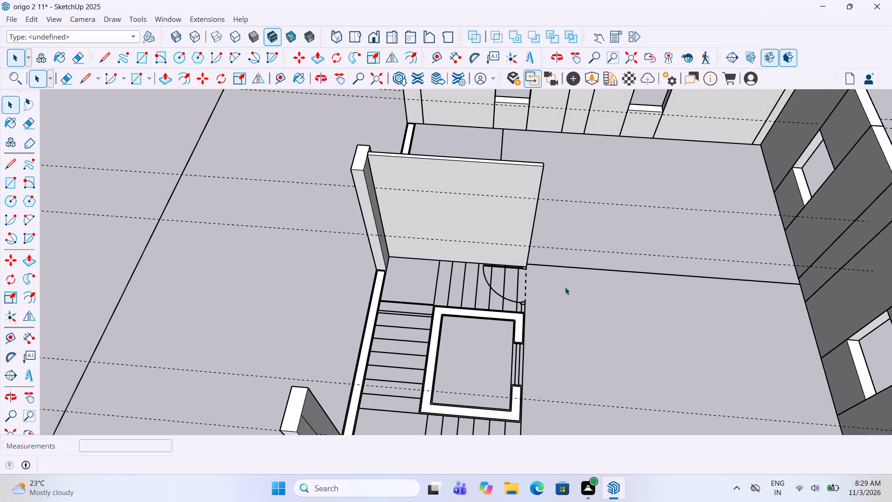
{"action": "scroll", "coordinate": [490, 341], "scroll_direction": "up", "scroll_amount": 4}
{"action": "scroll", "coordinate": [549, 300], "scroll_direction": "up", "scroll_amount": 9}
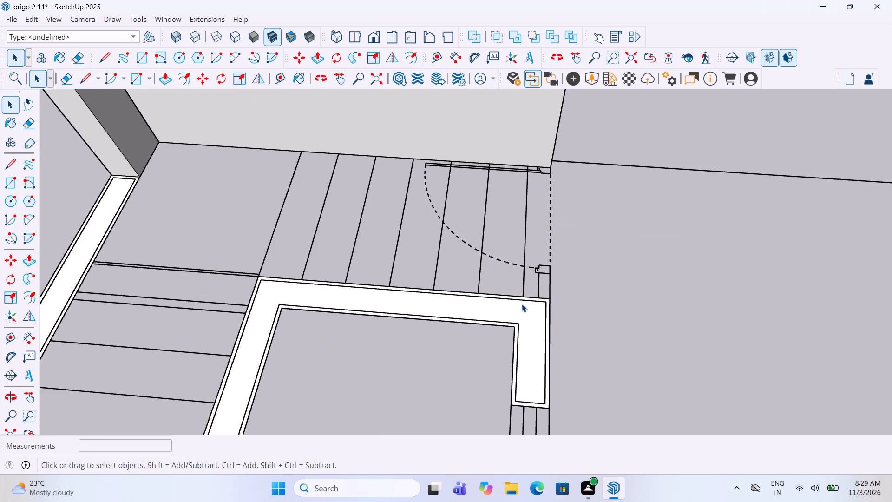
{"action": "double_click", "coordinate": [529, 340]}
{"action": "left_click", "coordinate": [532, 345]}
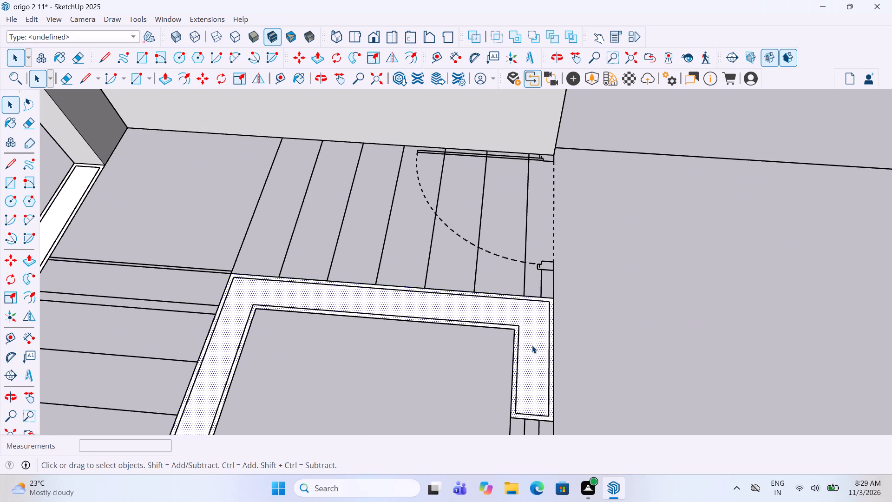
{"action": "right_click", "coordinate": [532, 345]}
{"action": "left_click", "coordinate": [570, 223]}
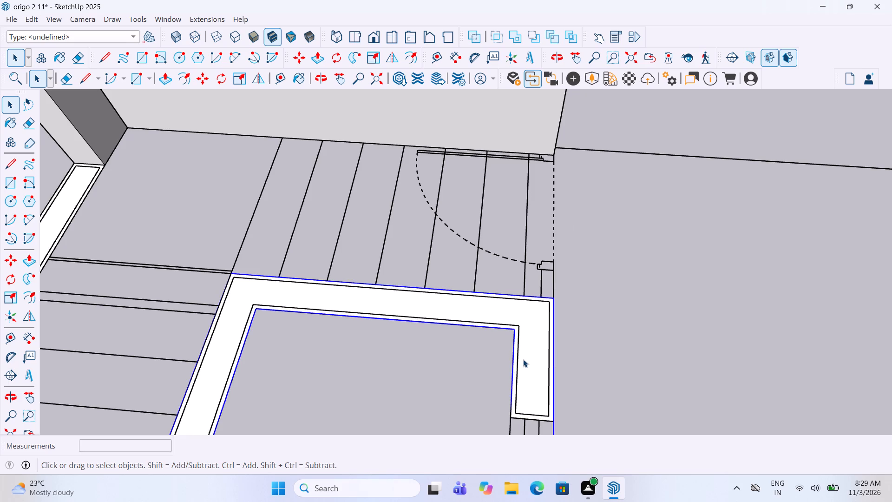
Raise the grouped wall around the stair shaft 11' to match the height of the neighbouring walls.
{"action": "double_click", "coordinate": [524, 359]}
{"action": "key", "text": "p"}
{"action": "left_click", "coordinate": [538, 350]}
{"action": "scroll", "coordinate": [547, 330], "scroll_direction": "down", "scroll_amount": 13}
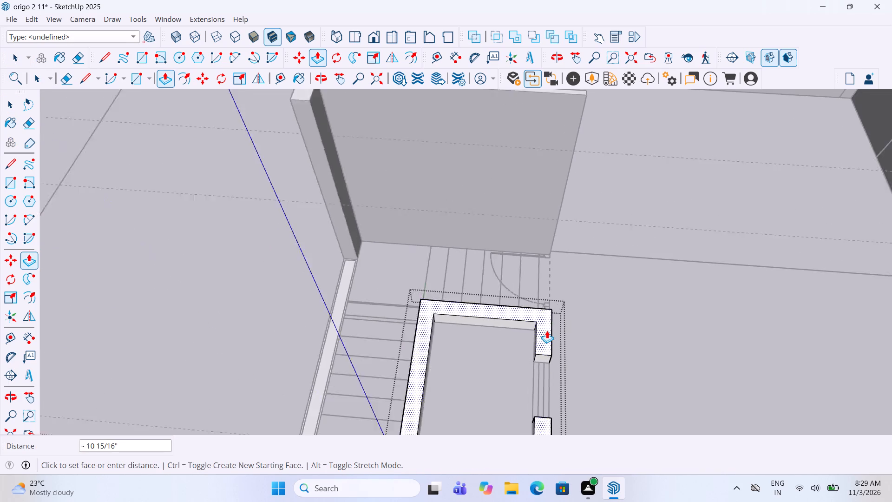
{"action": "scroll", "coordinate": [547, 330], "scroll_direction": "down", "scroll_amount": 4}
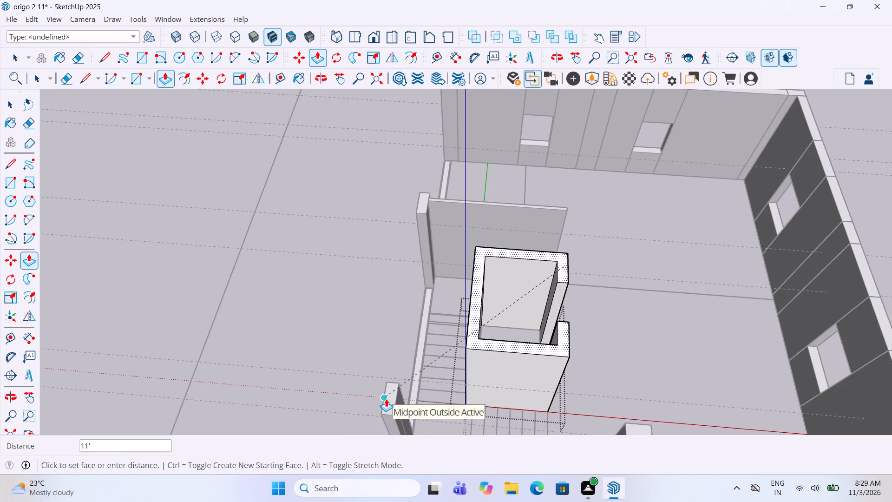
{"action": "left_click", "coordinate": [386, 399]}
{"action": "key", "text": "space"}
{"action": "left_click", "coordinate": [666, 341]}
Trace a small rectangle between the shaft wall's corner and the stair door's jamb, and group it.
{"action": "middle_click_drag", "start_coordinate": [669, 337], "coordinate": [416, 319]}
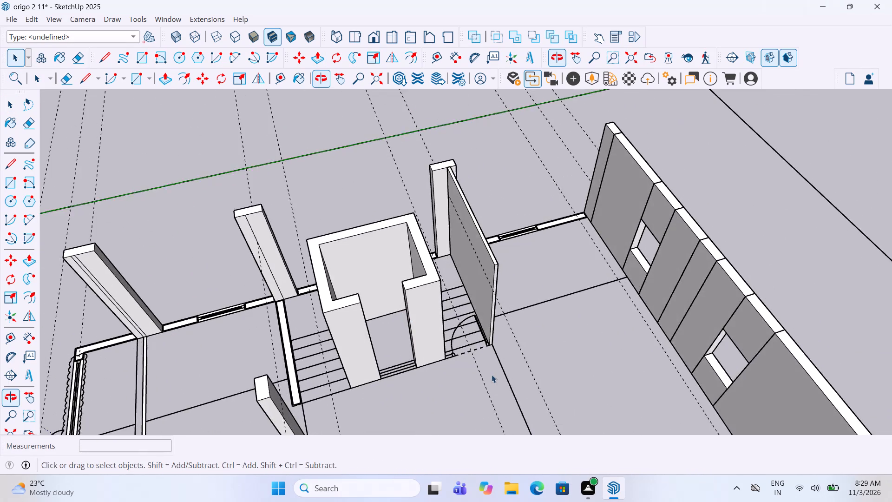
{"action": "scroll", "coordinate": [490, 374], "scroll_direction": "up", "scroll_amount": 3}
{"action": "middle_click_drag", "start_coordinate": [483, 367], "coordinate": [433, 363]}
{"action": "left_click", "coordinate": [13, 181]}
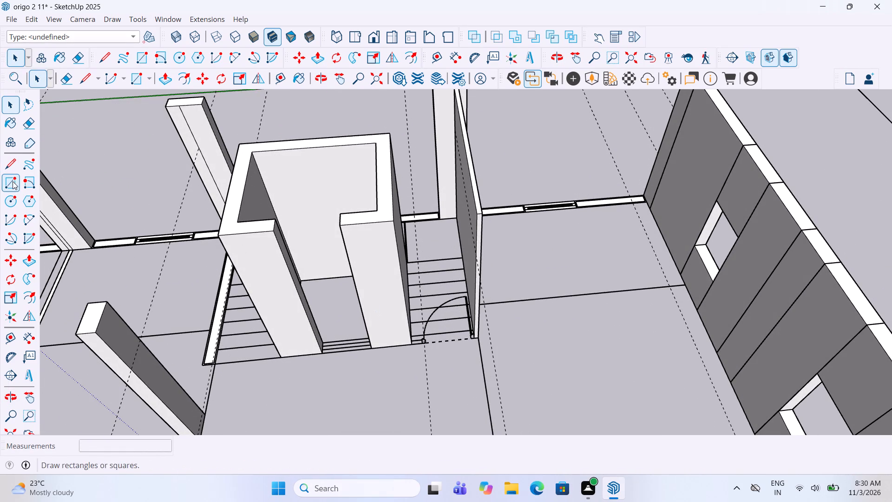
{"action": "scroll", "coordinate": [430, 349], "scroll_direction": "up", "scroll_amount": 1}
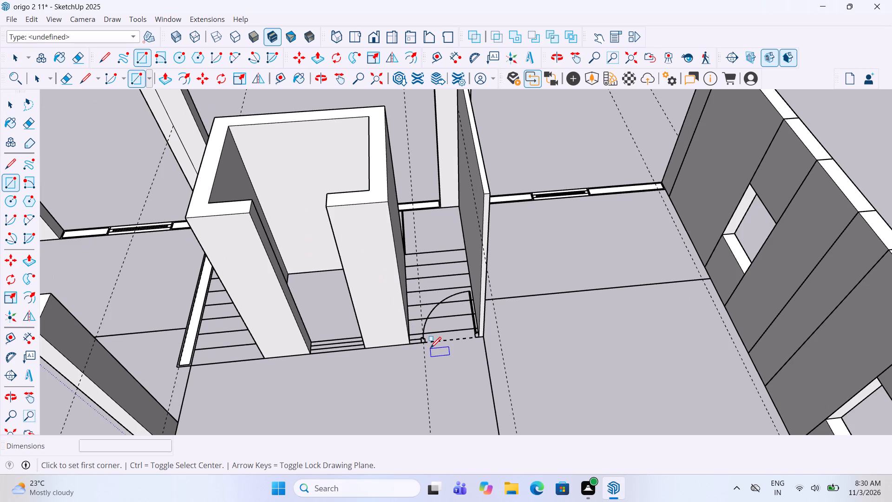
{"action": "scroll", "coordinate": [409, 346], "scroll_direction": "up", "scroll_amount": 12}
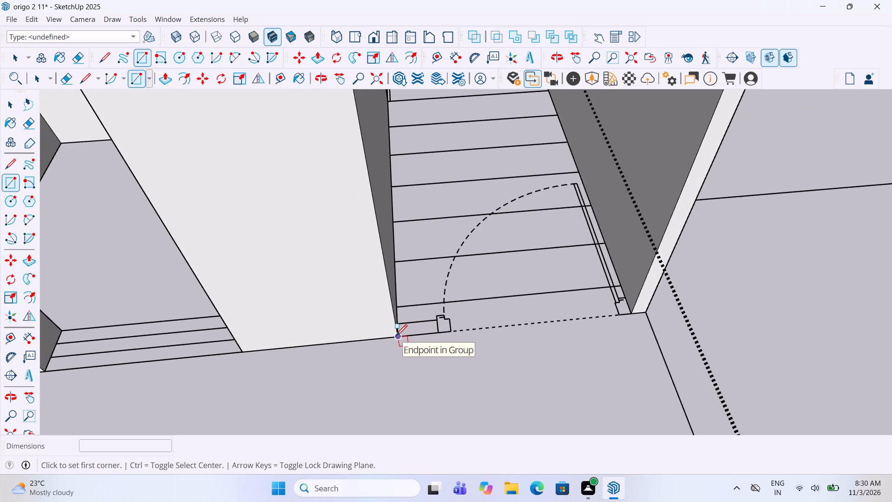
{"action": "left_click", "coordinate": [396, 337]}
{"action": "scroll", "coordinate": [434, 317], "scroll_direction": "up", "scroll_amount": 4}
{"action": "left_click", "coordinate": [436, 323]}
{"action": "key", "text": "space"}
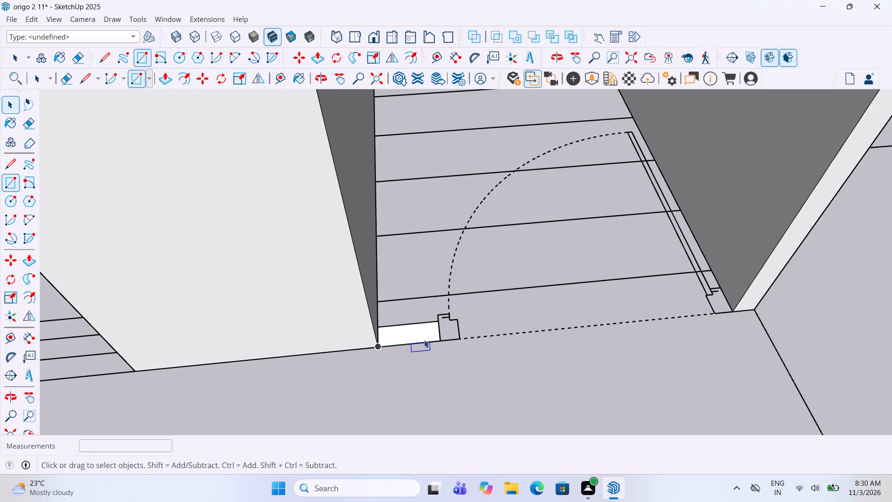
{"action": "left_click", "coordinate": [424, 340]}
{"action": "right_click", "coordinate": [423, 335]}
{"action": "left_click", "coordinate": [469, 212]}
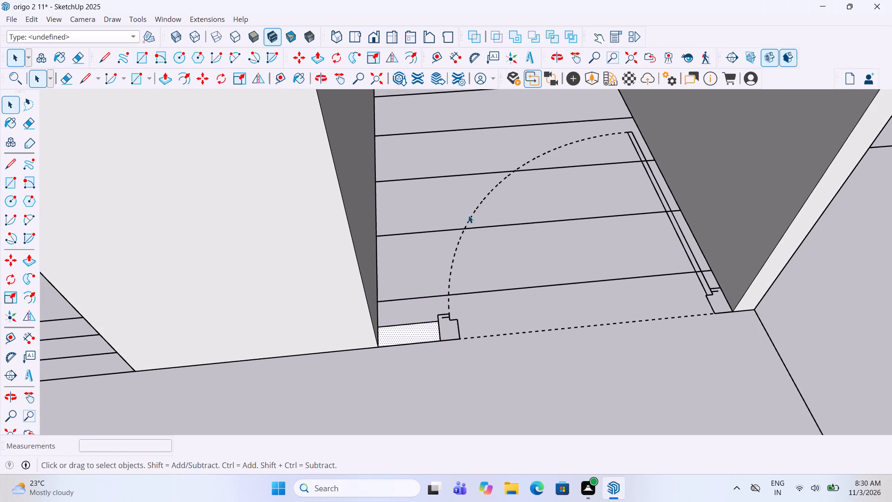
Raise the small wall piece beside the stair door 11' to the top of the shaft wall.
{"action": "double_click", "coordinate": [422, 330]}
{"action": "key", "text": "p"}
{"action": "left_click", "coordinate": [418, 332]}
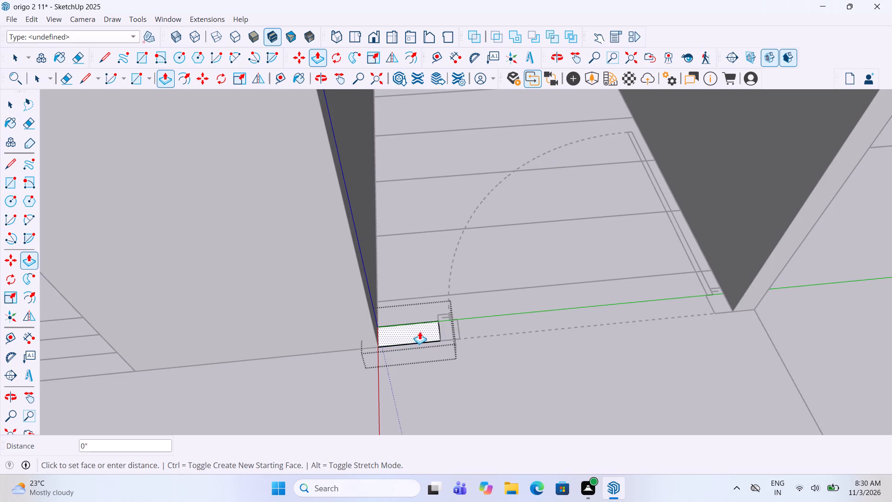
{"action": "scroll", "coordinate": [421, 330], "scroll_direction": "down", "scroll_amount": 19}
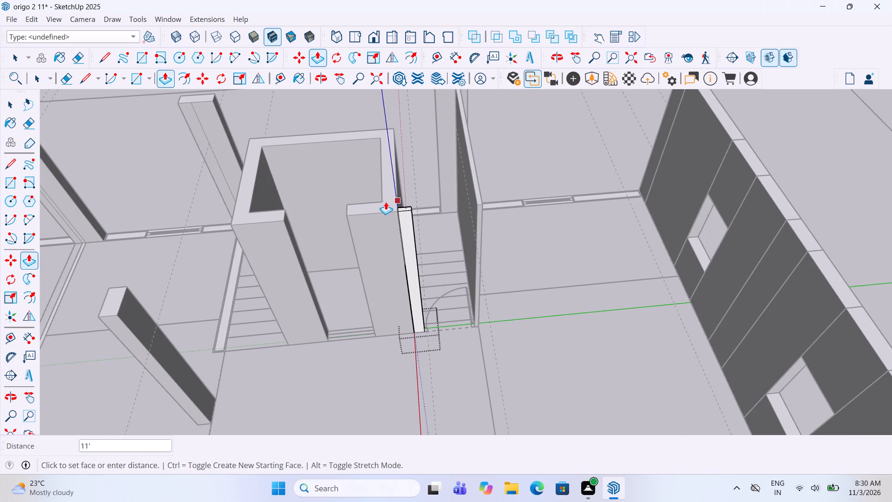
{"action": "left_click", "coordinate": [384, 202]}
{"action": "key", "text": "space"}
{"action": "left_click", "coordinate": [436, 351]}
Raise the stair-side outer wall's end segment, between the windowed side wall and the first window strip, 11'.
{"action": "scroll", "coordinate": [466, 311], "scroll_direction": "down", "scroll_amount": 5}
{"action": "middle_click_drag", "start_coordinate": [330, 308], "coordinate": [600, 283]}
{"action": "middle_click_drag", "start_coordinate": [369, 330], "coordinate": [673, 349]}
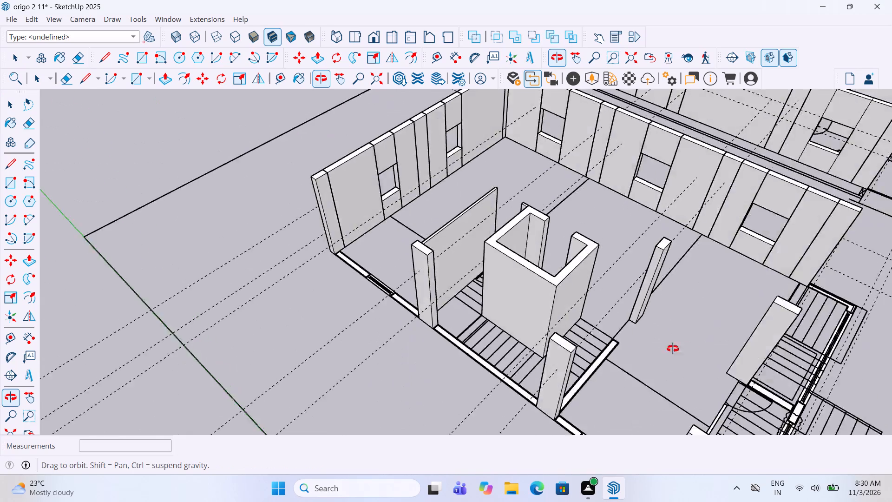
{"action": "middle_click_drag", "start_coordinate": [673, 349], "coordinate": [694, 348]}
{"action": "middle_click_drag", "start_coordinate": [370, 304], "coordinate": [443, 310]}
{"action": "scroll", "coordinate": [345, 328], "scroll_direction": "up", "scroll_amount": 8}
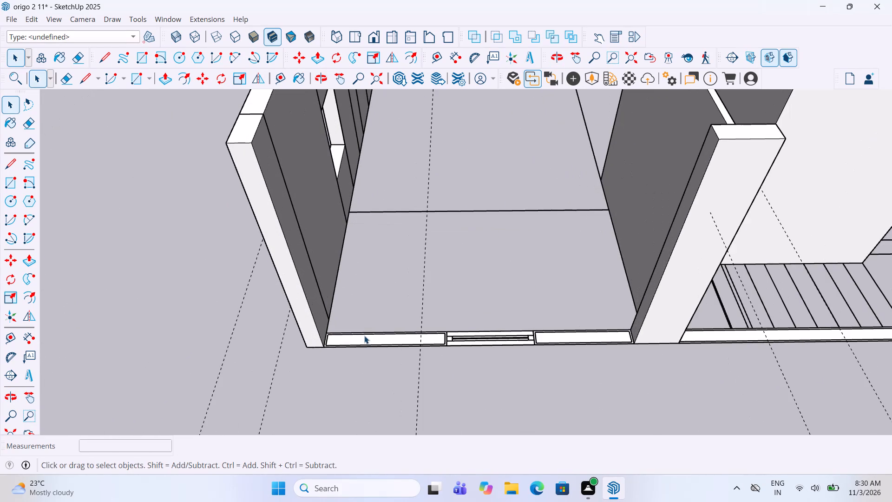
{"action": "left_click", "coordinate": [364, 336]}
{"action": "double_click", "coordinate": [368, 338]}
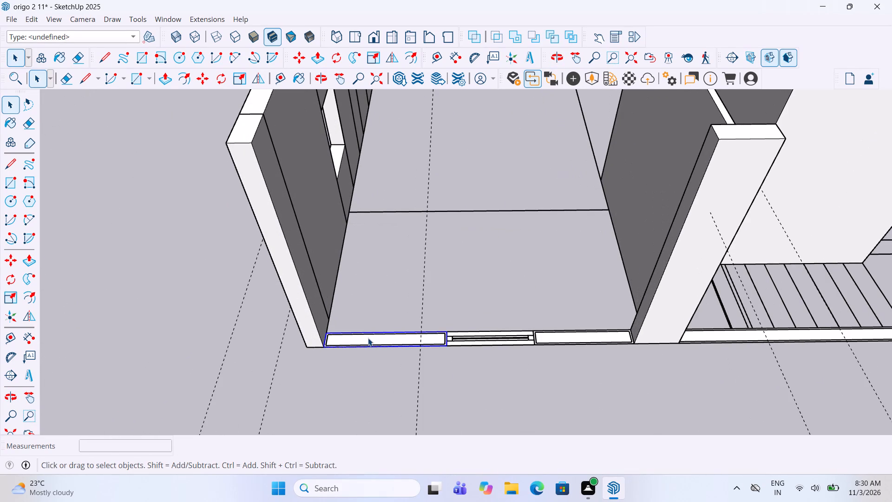
{"action": "key", "text": "p"}
{"action": "left_click", "coordinate": [380, 337]}
{"action": "scroll", "coordinate": [379, 335], "scroll_direction": "down", "scroll_amount": 1}
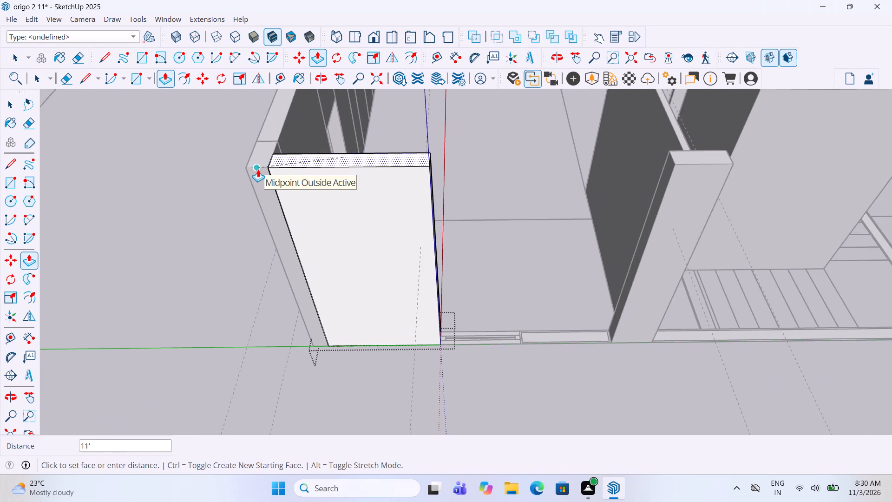
{"action": "left_click", "coordinate": [258, 169]}
{"action": "key", "text": "space"}
{"action": "left_click", "coordinate": [236, 351]}
Raise the wall segment between the first window strip and the column by the partition to the adjoining wall's top.
{"action": "scroll", "coordinate": [544, 345], "scroll_direction": "up", "scroll_amount": 3}
{"action": "double_click", "coordinate": [542, 335]}
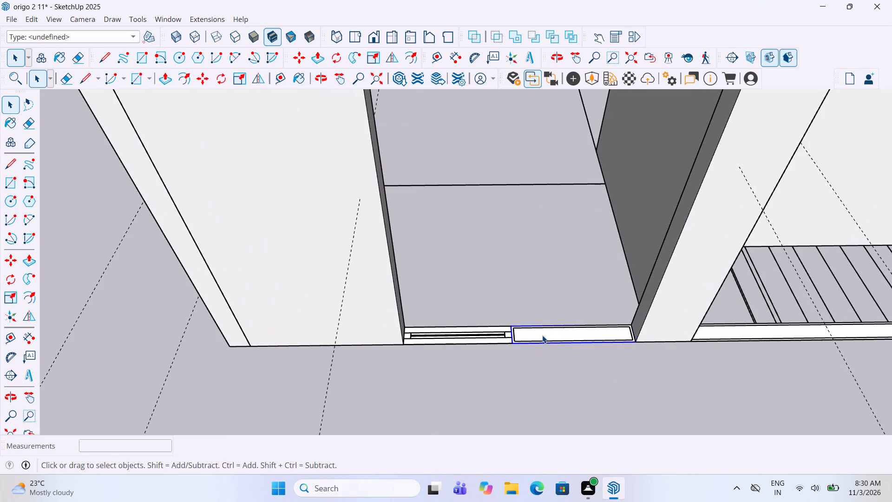
{"action": "key", "text": "p"}
{"action": "left_click", "coordinate": [551, 322]}
{"action": "left_click", "coordinate": [552, 332]}
{"action": "scroll", "coordinate": [558, 317], "scroll_direction": "down", "scroll_amount": 2}
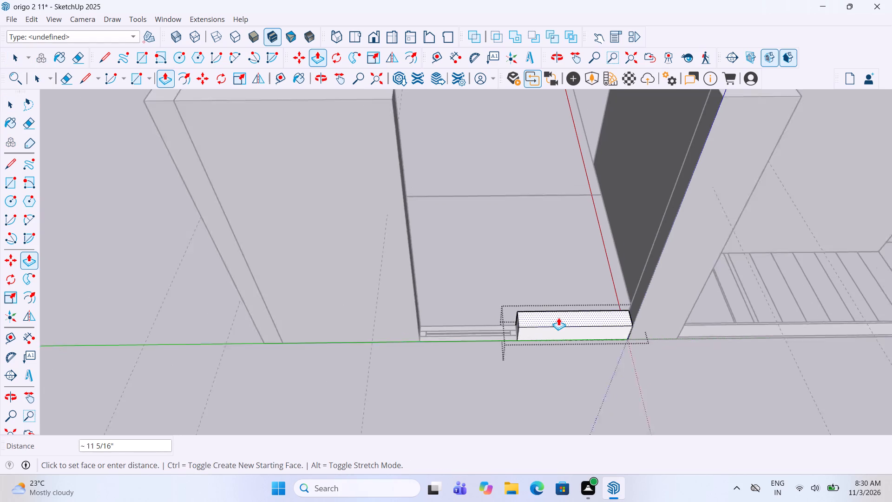
{"action": "scroll", "coordinate": [558, 317], "scroll_direction": "down", "scroll_amount": 6}
{"action": "left_click", "coordinate": [428, 186]}
{"action": "key", "text": "space"}
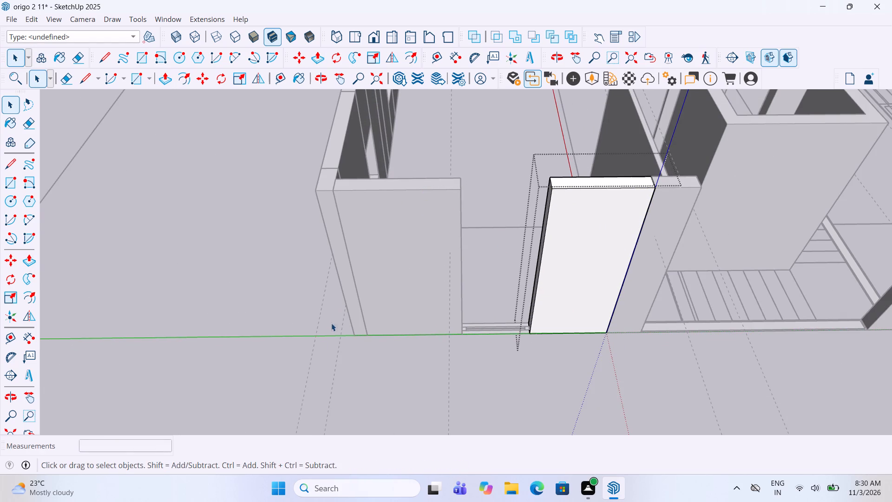
{"action": "left_click", "coordinate": [309, 355]}
Raise the long outer wall segment behind the stairs, between the two columns, 11'.
{"action": "scroll", "coordinate": [308, 355], "scroll_direction": "down", "scroll_amount": 8}
{"action": "scroll", "coordinate": [560, 357], "scroll_direction": "up", "scroll_amount": 7}
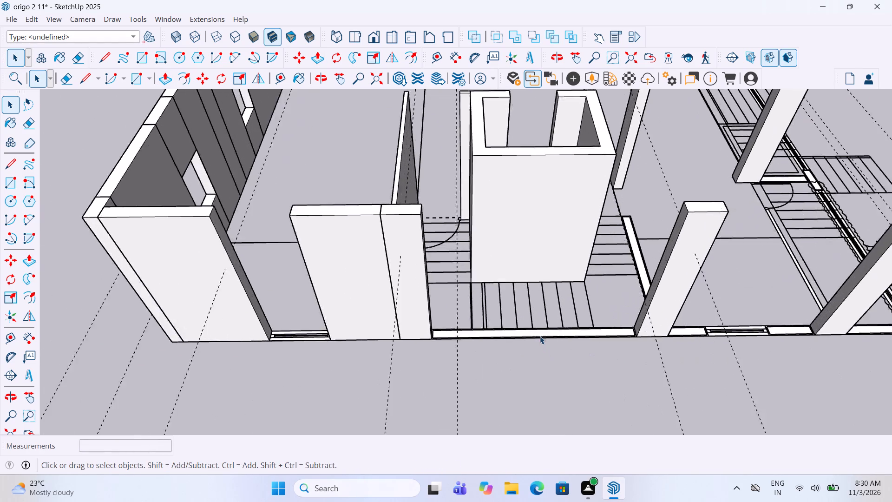
{"action": "scroll", "coordinate": [540, 336], "scroll_direction": "up", "scroll_amount": 2}
{"action": "double_click", "coordinate": [540, 336]}
{"action": "key", "text": "p"}
{"action": "left_click", "coordinate": [537, 331]}
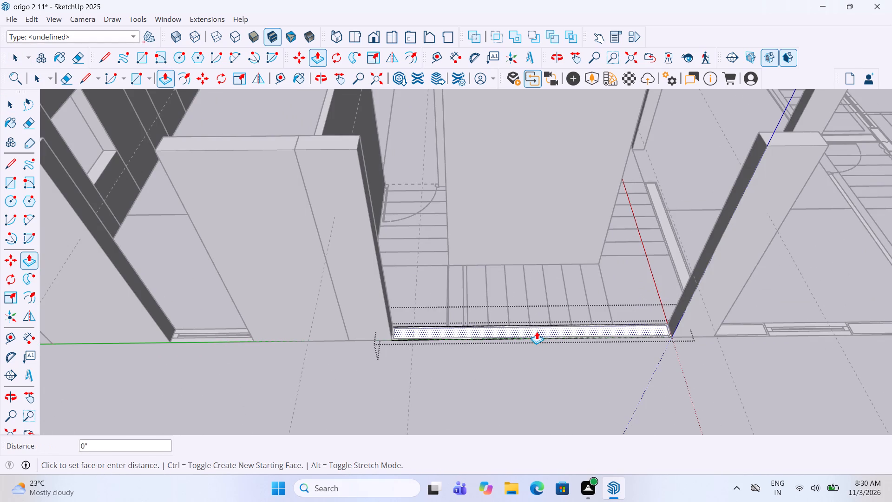
{"action": "left_click", "coordinate": [354, 147]}
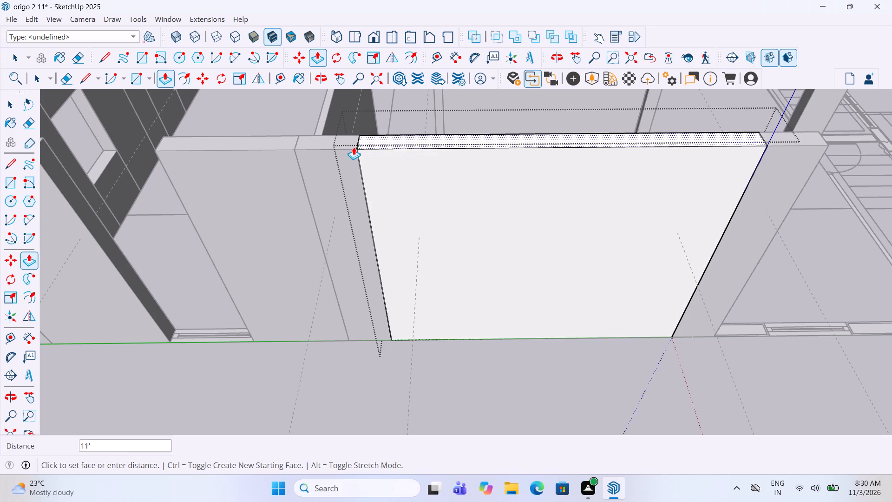
{"action": "key", "text": "space"}
{"action": "left_click", "coordinate": [377, 372]}
Raise the outer wall segment between the second window strip and the column nearest the balcony-side corner 11'.
{"action": "scroll", "coordinate": [337, 325], "scroll_direction": "down", "scroll_amount": 8}
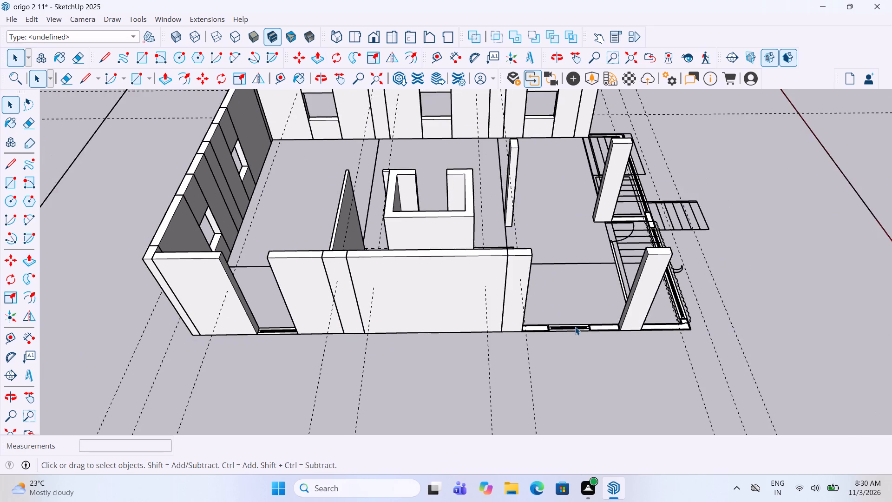
{"action": "scroll", "coordinate": [575, 327], "scroll_direction": "up", "scroll_amount": 2}
{"action": "scroll", "coordinate": [625, 334], "scroll_direction": "up", "scroll_amount": 7}
{"action": "double_click", "coordinate": [594, 327]}
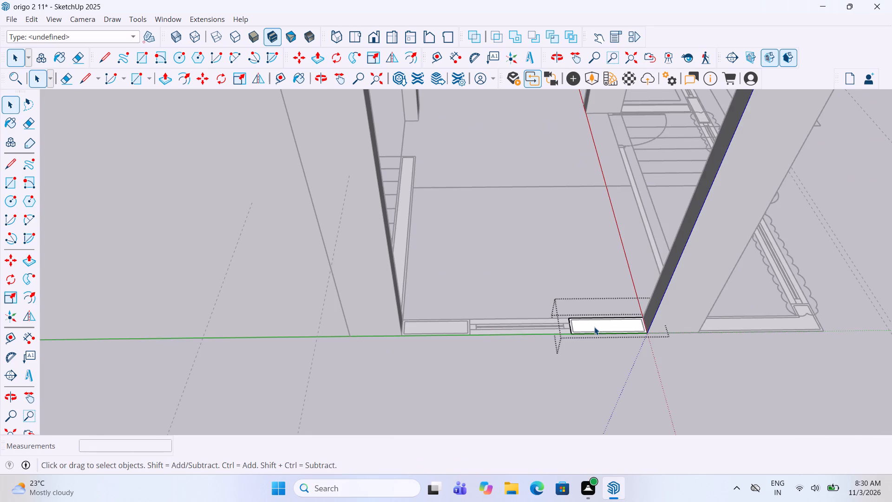
{"action": "key", "text": "p"}
{"action": "left_click", "coordinate": [597, 325]}
{"action": "scroll", "coordinate": [597, 324], "scroll_direction": "down", "scroll_amount": 7}
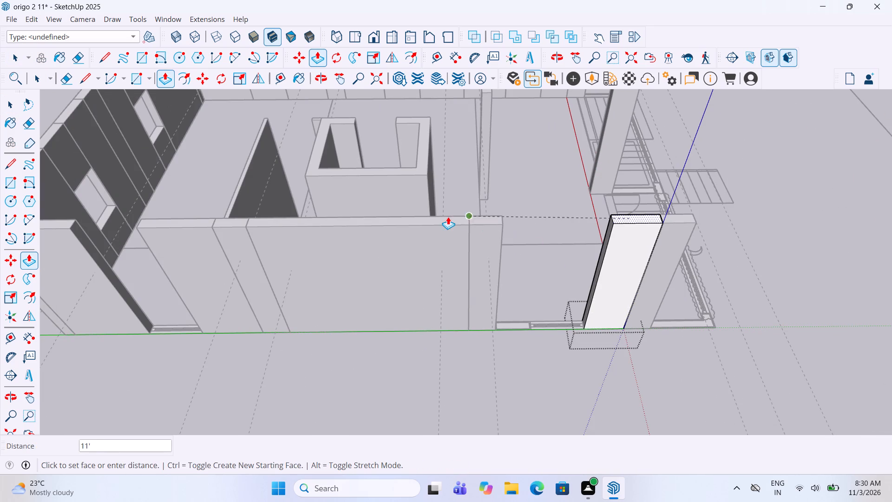
{"action": "left_click", "coordinate": [446, 222]}
{"action": "key", "text": "space"}
{"action": "left_click", "coordinate": [471, 365]}
Raise the short outer wall segment between the stair-side column and the second window strip 11'.
{"action": "scroll", "coordinate": [507, 324], "scroll_direction": "up", "scroll_amount": 3}
{"action": "double_click", "coordinate": [507, 324]}
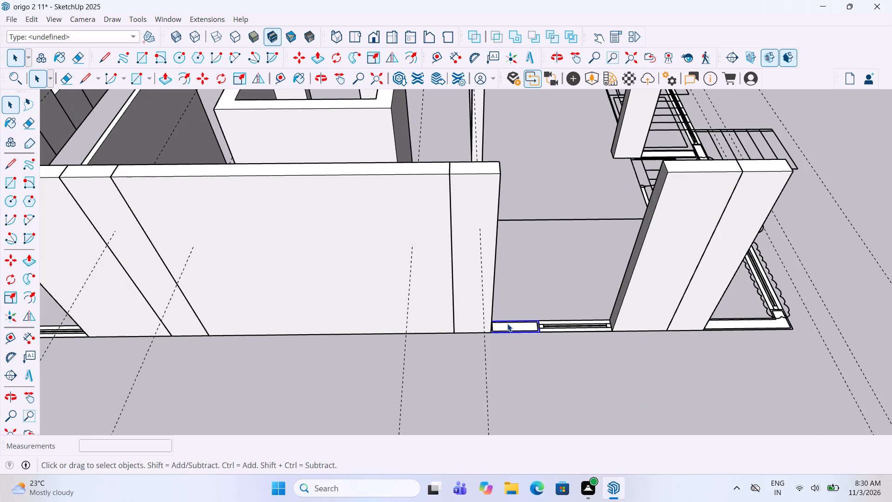
{"action": "key", "text": "p"}
{"action": "left_click", "coordinate": [507, 324]}
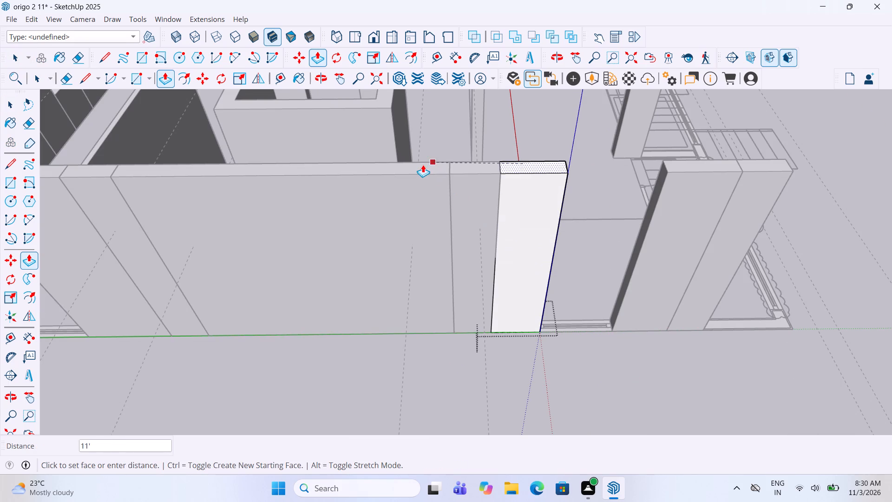
{"action": "left_click", "coordinate": [423, 165]}
{"action": "key", "text": "space"}
{"action": "left_click", "coordinate": [405, 342]}
Raise the L-shaped wall segment at the outer wall's far corner to the top of the adjoining wall.
{"action": "scroll", "coordinate": [405, 342], "scroll_direction": "down", "scroll_amount": 4}
{"action": "scroll", "coordinate": [660, 339], "scroll_direction": "up", "scroll_amount": 6}
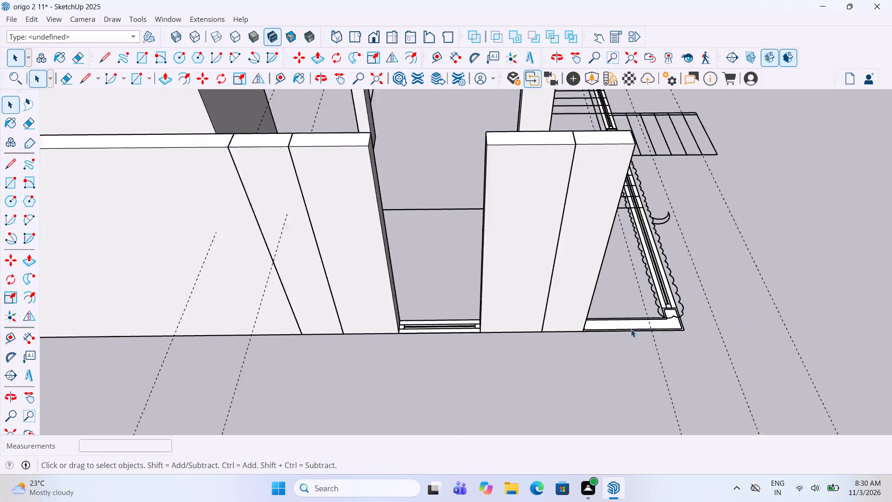
{"action": "scroll", "coordinate": [631, 329], "scroll_direction": "up", "scroll_amount": 1}
{"action": "triple_click", "coordinate": [626, 321]}
{"action": "key", "text": "p"}
{"action": "left_click", "coordinate": [627, 321]}
{"action": "scroll", "coordinate": [636, 301], "scroll_direction": "down", "scroll_amount": 2}
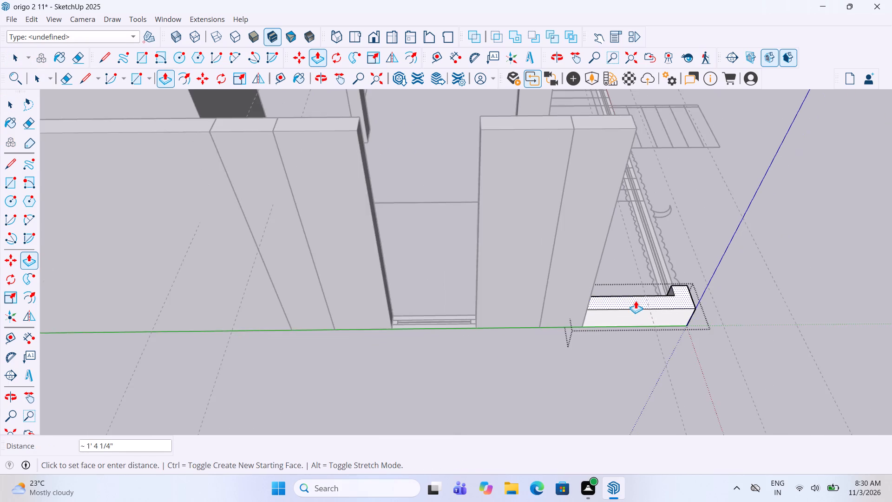
{"action": "scroll", "coordinate": [636, 301], "scroll_direction": "down", "scroll_amount": 5}
{"action": "left_click", "coordinate": [558, 177]}
{"action": "key", "text": "space"}
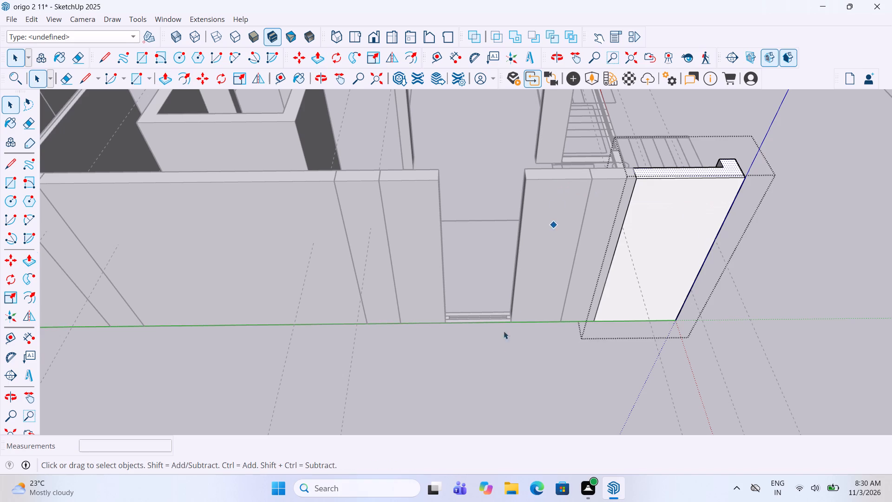
{"action": "left_click", "coordinate": [498, 350]}
Raise the second window strip, nearer the L-shaped corner, 11' to the top of the outer wall.
{"action": "scroll", "coordinate": [498, 350], "scroll_direction": "down", "scroll_amount": 8}
{"action": "scroll", "coordinate": [479, 316], "scroll_direction": "up", "scroll_amount": 3}
{"action": "middle_click_drag", "start_coordinate": [487, 331], "coordinate": [475, 331]}
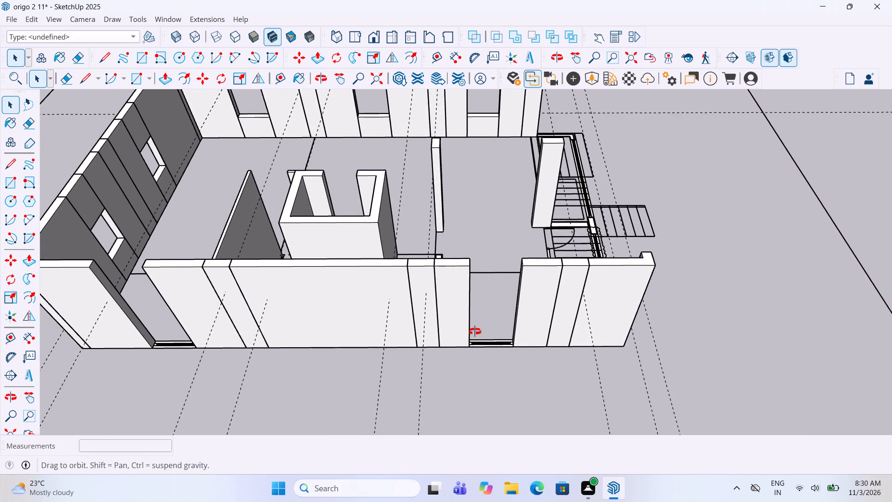
{"action": "middle_click_drag", "start_coordinate": [475, 331], "coordinate": [472, 331]}
{"action": "scroll", "coordinate": [472, 340], "scroll_direction": "up", "scroll_amount": 10}
{"action": "double_click", "coordinate": [474, 343]}
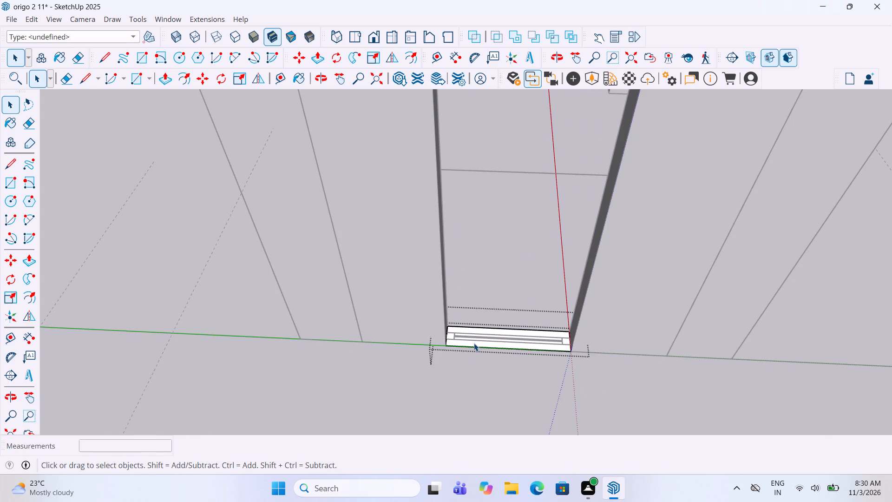
{"action": "key", "text": "p"}
{"action": "left_click", "coordinate": [496, 335]}
{"action": "scroll", "coordinate": [503, 324], "scroll_direction": "down", "scroll_amount": 9}
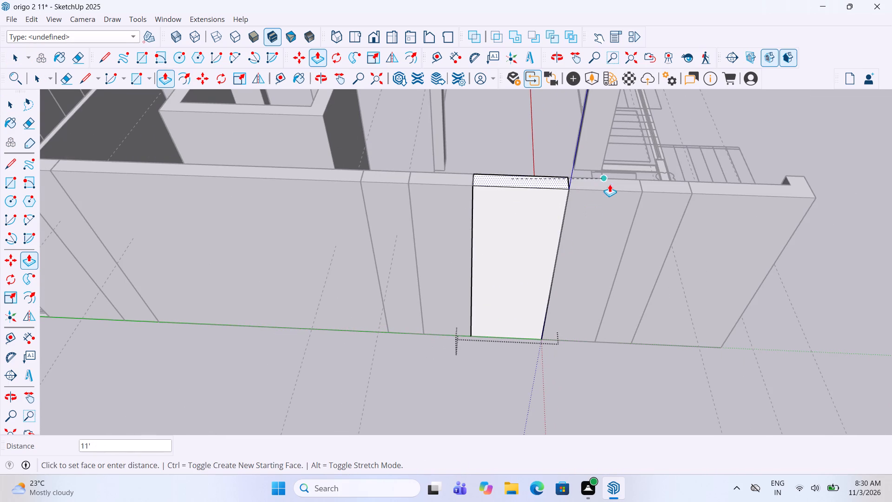
{"action": "left_click", "coordinate": [611, 187]}
{"action": "key", "text": "space"}
{"action": "left_click", "coordinate": [544, 338]}
{"action": "scroll", "coordinate": [591, 330], "scroll_direction": "down", "scroll_amount": 5}
{"action": "left_click", "coordinate": [471, 374]}
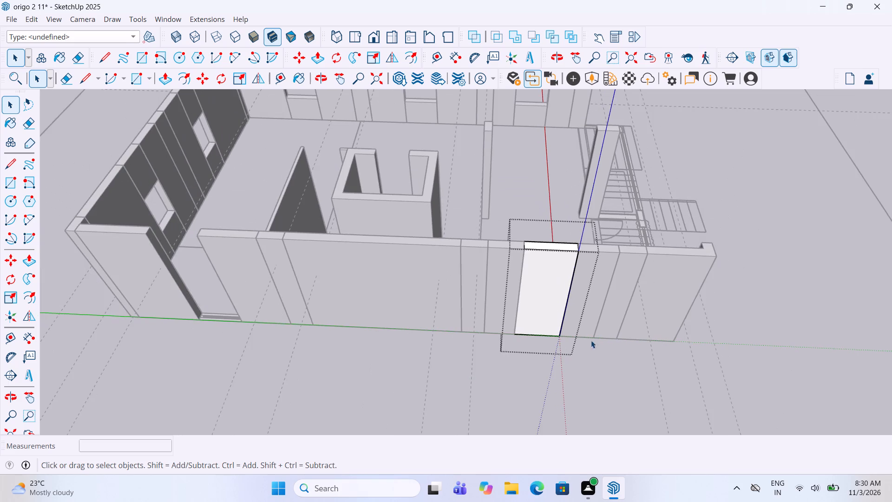
Raise the remaining window strip, near the windowed side wall, to the top of the outer wall.
{"action": "scroll", "coordinate": [618, 332], "scroll_direction": "down", "scroll_amount": 2}
{"action": "middle_click_drag", "start_coordinate": [619, 332], "coordinate": [643, 322]}
{"action": "scroll", "coordinate": [323, 320], "scroll_direction": "up", "scroll_amount": 4}
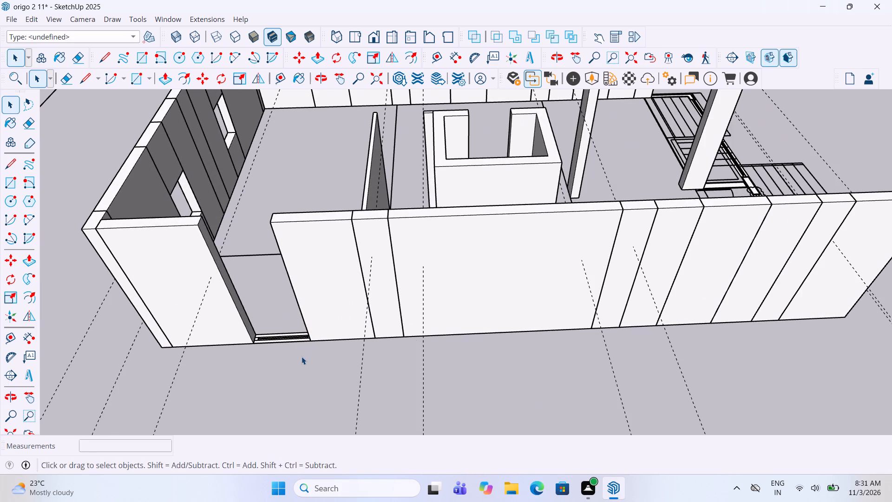
{"action": "scroll", "coordinate": [286, 349], "scroll_direction": "up", "scroll_amount": 4}
{"action": "double_click", "coordinate": [290, 337]}
{"action": "key", "text": "p"}
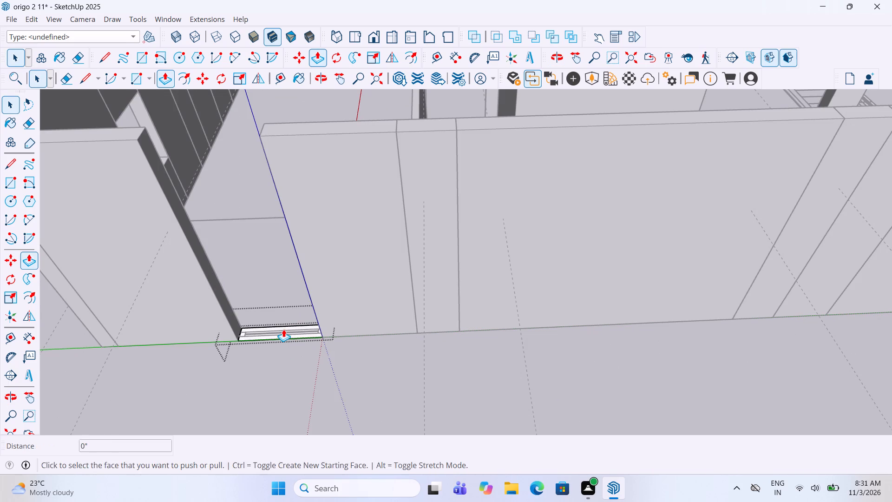
{"action": "left_click", "coordinate": [283, 329]}
{"action": "left_click", "coordinate": [397, 127]}
{"action": "key", "text": "space"}
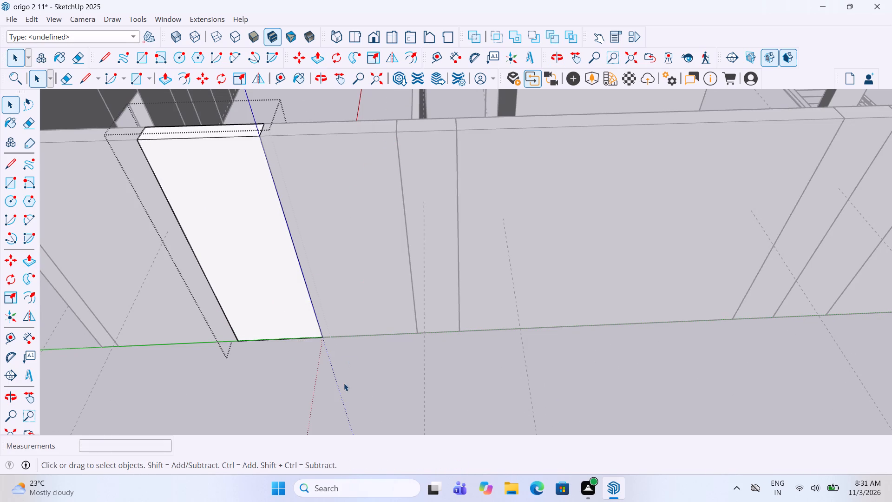
Place horizontal guides on the front outer wall, one 3' above its base and another 4' above that guide.
{"action": "left_click", "coordinate": [344, 383]}
{"action": "scroll", "coordinate": [337, 351], "scroll_direction": "down", "scroll_amount": 4}
{"action": "middle_click", "coordinate": [337, 351]}
{"action": "left_click", "coordinate": [8, 340]}
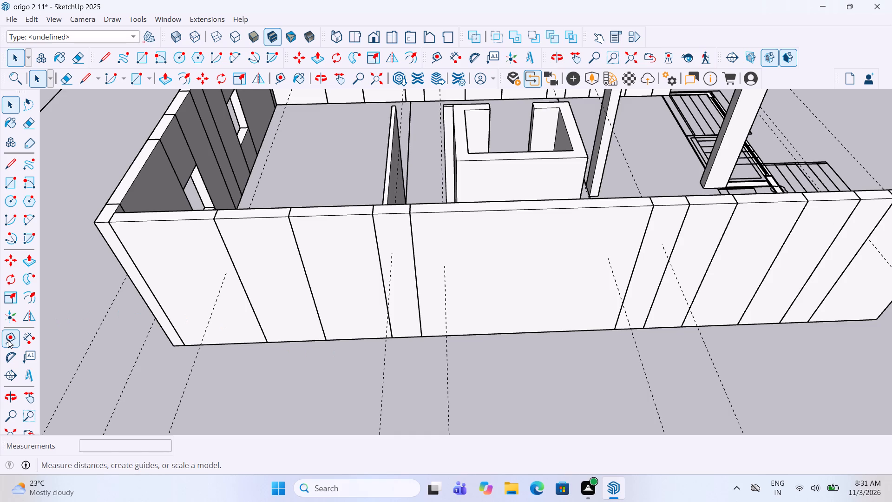
{"action": "left_click", "coordinate": [277, 341]}
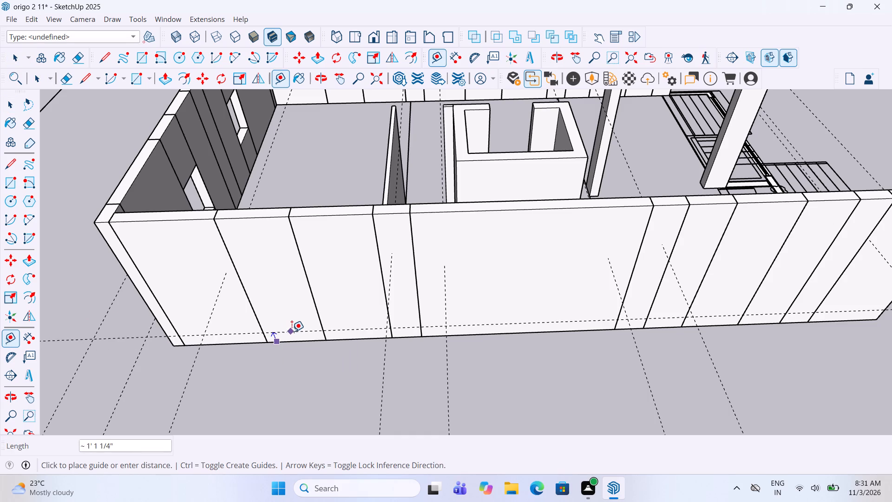
{"action": "type", "text": "3'"}
{"action": "key", "text": "Return"}
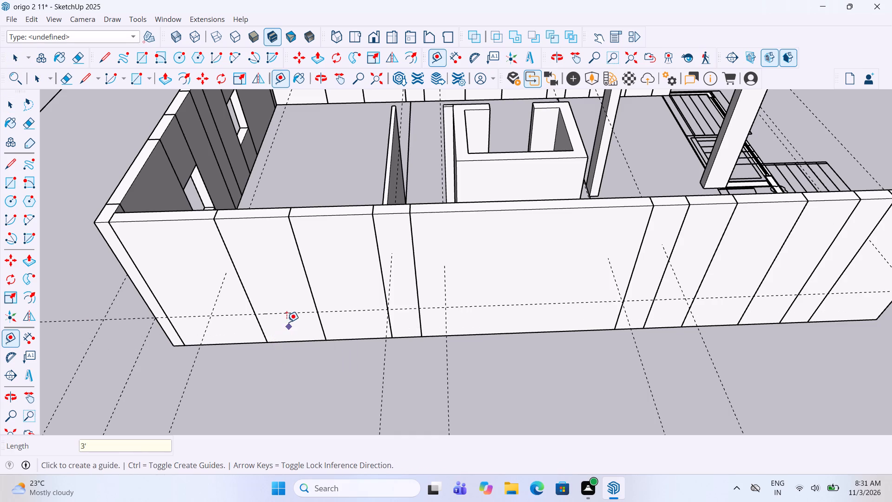
{"action": "left_click", "coordinate": [281, 311]}
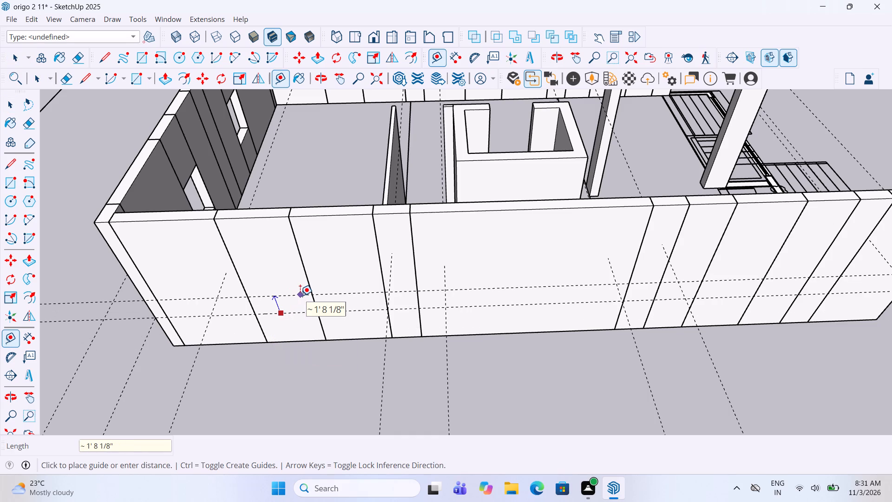
{"action": "type", "text": "4'"}
{"action": "key", "text": "Return"}
{"action": "key", "text": "space"}
Cut a 4' high, full-width window opening between the two guides through the wall strip near the windowed side wall.
{"action": "double_click", "coordinate": [300, 296]}
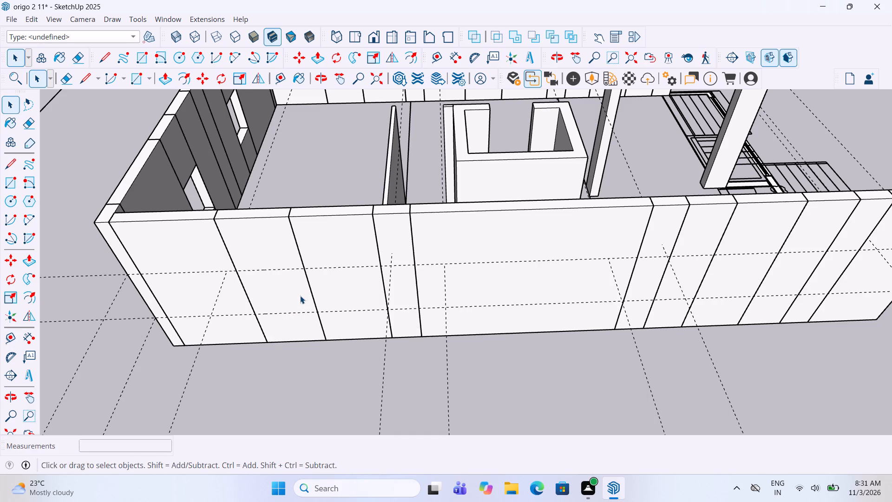
{"action": "left_click", "coordinate": [13, 188]}
{"action": "scroll", "coordinate": [203, 265], "scroll_direction": "up", "scroll_amount": 3}
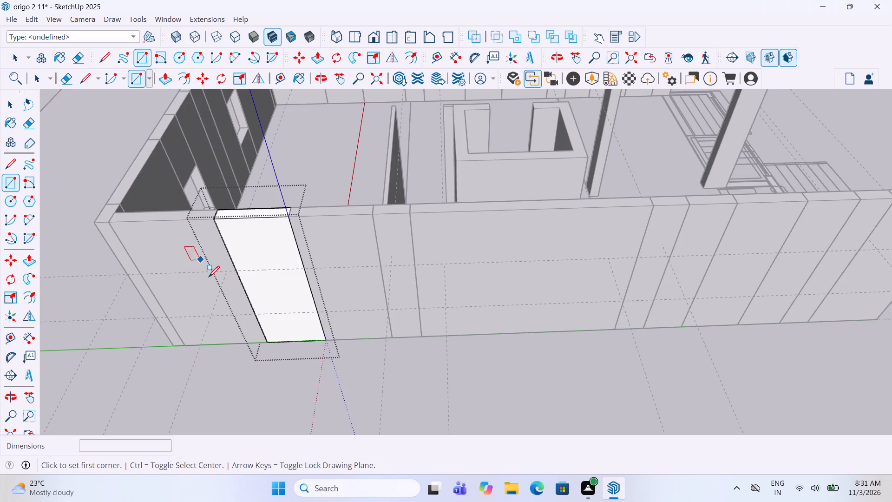
{"action": "scroll", "coordinate": [257, 326], "scroll_direction": "up", "scroll_amount": 3}
{"action": "left_click", "coordinate": [275, 330]}
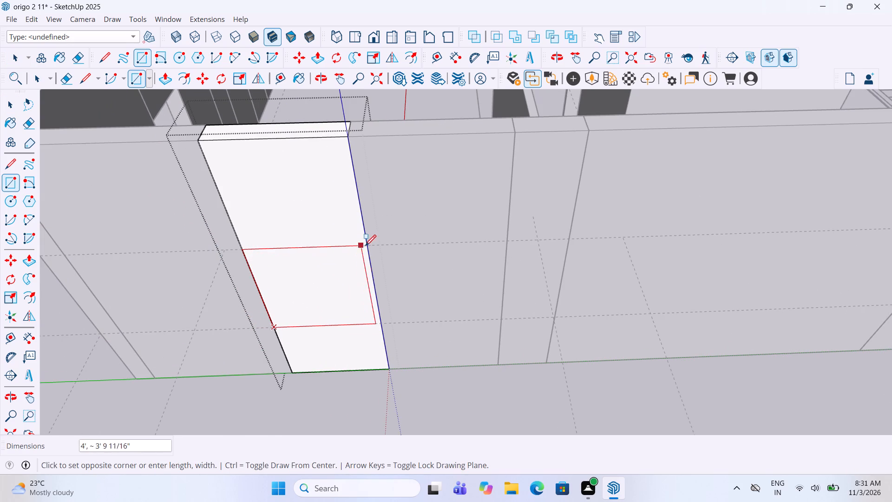
{"action": "left_click", "coordinate": [369, 245]}
{"action": "key", "text": "p"}
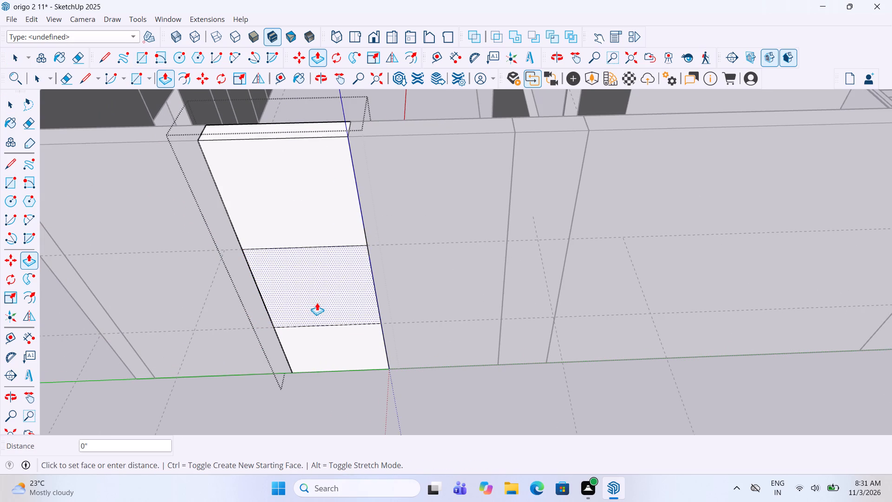
{"action": "left_click", "coordinate": [317, 303]}
{"action": "double_click", "coordinate": [299, 264]}
{"action": "key", "text": "Delete"}
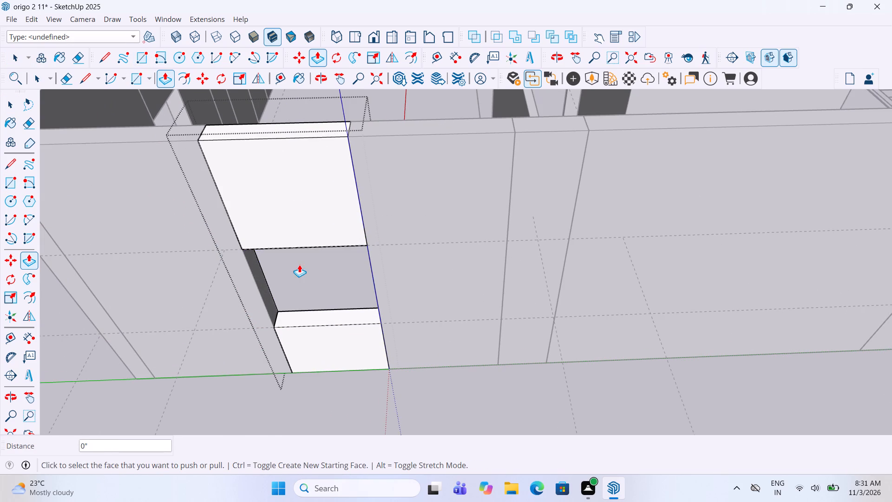
{"action": "key", "text": "space"}
{"action": "left_click", "coordinate": [331, 395]}
{"action": "scroll", "coordinate": [299, 356], "scroll_direction": "down", "scroll_amount": 9}
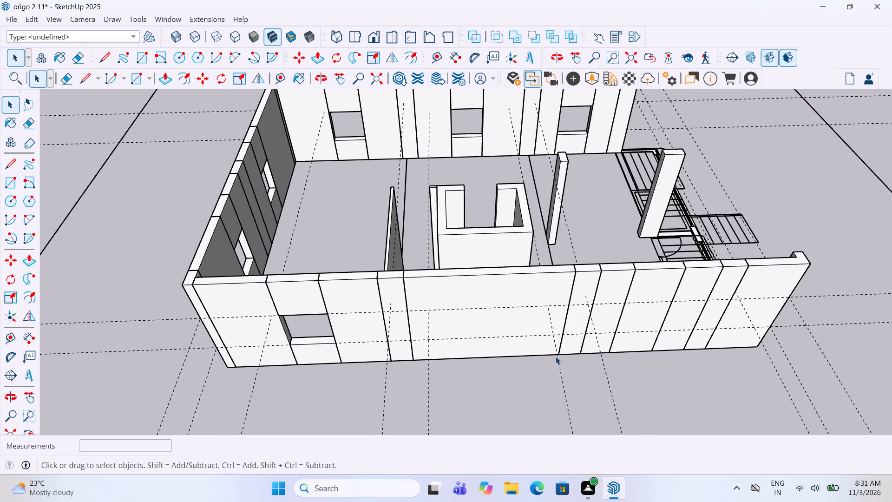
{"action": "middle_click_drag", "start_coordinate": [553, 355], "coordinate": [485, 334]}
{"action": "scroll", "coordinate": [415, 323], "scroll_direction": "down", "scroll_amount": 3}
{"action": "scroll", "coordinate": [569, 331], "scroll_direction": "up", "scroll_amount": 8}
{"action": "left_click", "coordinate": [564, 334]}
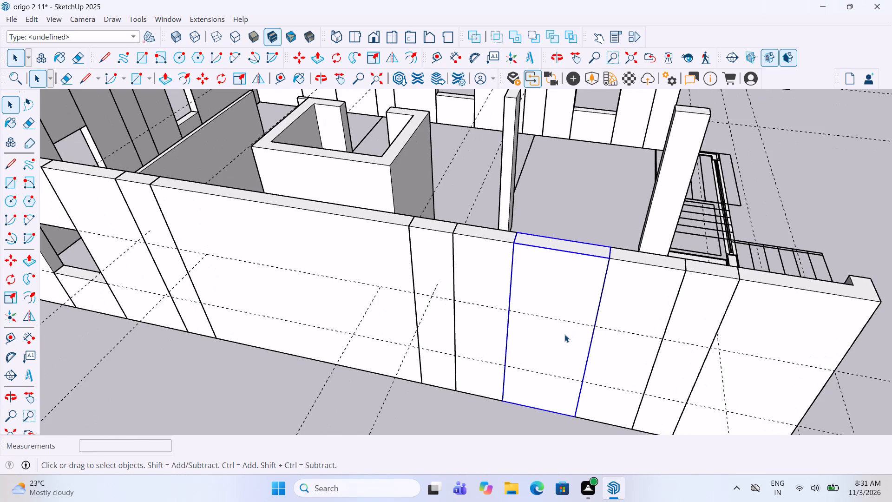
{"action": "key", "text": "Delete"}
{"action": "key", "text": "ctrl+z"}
Cut a 4' high, full-width window opening between the guides through the other window strip, nearer the L-shaped corner.
{"action": "double_click", "coordinate": [561, 338]}
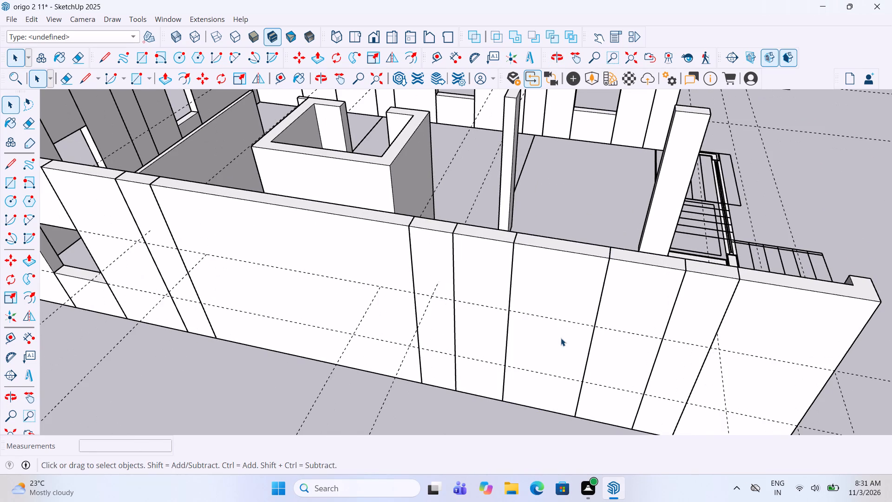
{"action": "middle_click_drag", "start_coordinate": [562, 338], "coordinate": [597, 309]}
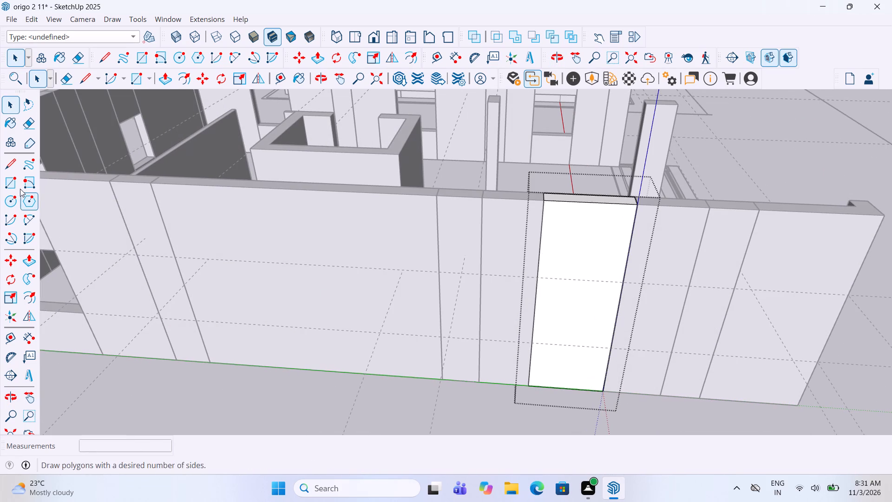
{"action": "left_click", "coordinate": [17, 186]}
{"action": "scroll", "coordinate": [590, 325], "scroll_direction": "up", "scroll_amount": 4}
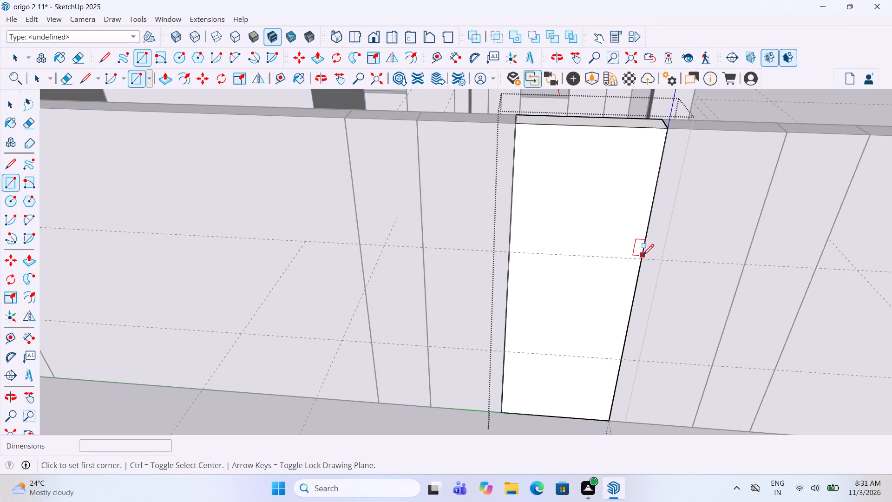
{"action": "left_click", "coordinate": [643, 260]}
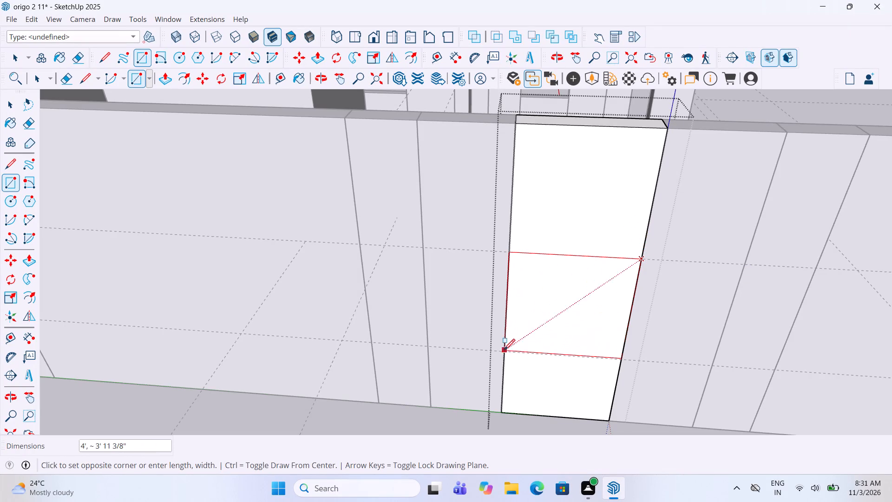
{"action": "left_click", "coordinate": [503, 352]}
{"action": "key", "text": "p"}
{"action": "left_click", "coordinate": [548, 331]}
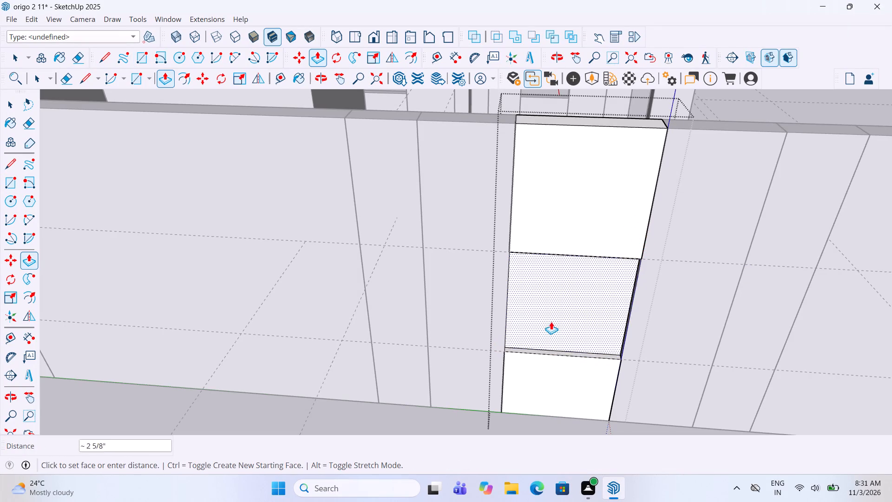
{"action": "left_click", "coordinate": [560, 283]}
{"action": "left_click", "coordinate": [618, 262]}
{"action": "key", "text": "Delete"}
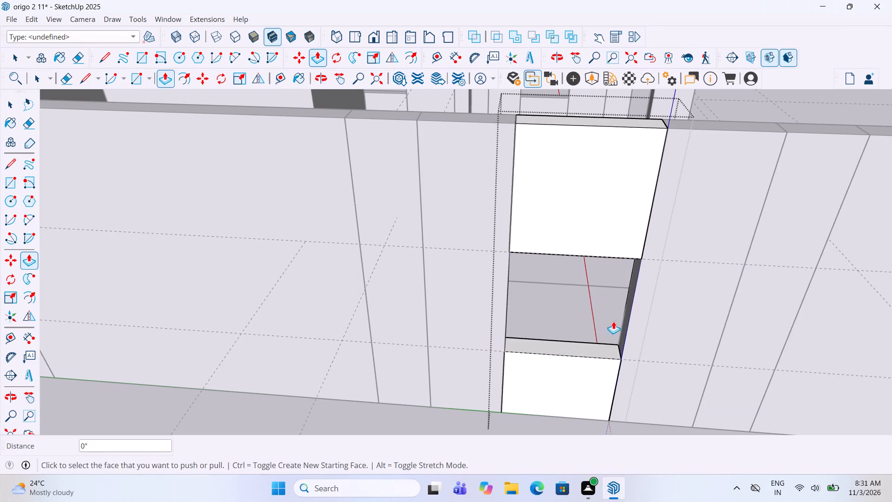
{"action": "key", "text": "space"}
{"action": "left_click", "coordinate": [608, 312]}
{"action": "scroll", "coordinate": [607, 311], "scroll_direction": "down", "scroll_amount": 4}
{"action": "middle_click_drag", "start_coordinate": [581, 306], "coordinate": [599, 311]}
{"action": "left_click", "coordinate": [550, 402]}
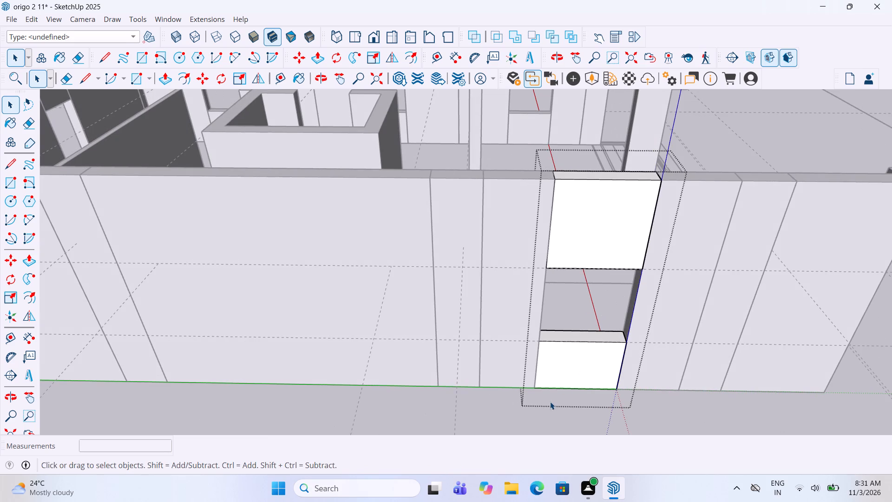
{"action": "scroll", "coordinate": [560, 389], "scroll_direction": "down", "scroll_amount": 3}
{"action": "left_click", "coordinate": [653, 410]}
Make a group of the long strip face inside the scalloped outline on the entrance-stair side.
{"action": "scroll", "coordinate": [653, 397], "scroll_direction": "down", "scroll_amount": 5}
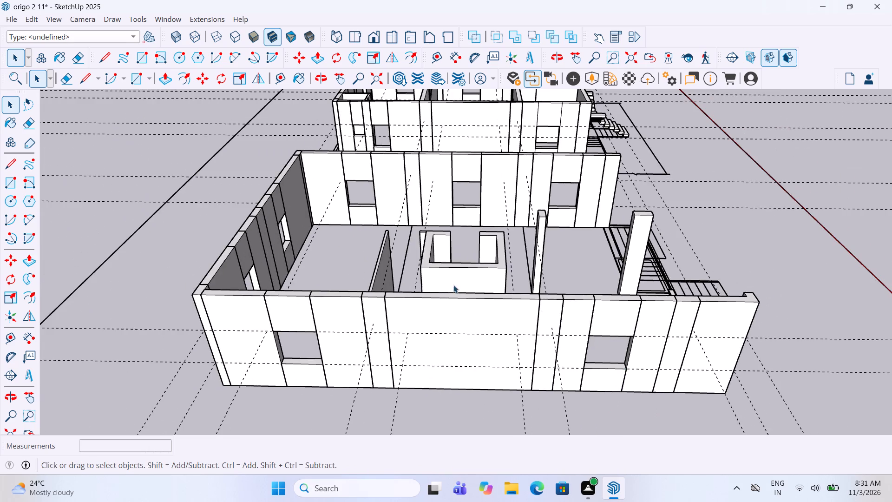
{"action": "middle_click_drag", "start_coordinate": [518, 292], "coordinate": [863, 326]}
{"action": "middle_click_drag", "start_coordinate": [434, 309], "coordinate": [746, 347]}
{"action": "middle_click_drag", "start_coordinate": [499, 247], "coordinate": [562, 292]}
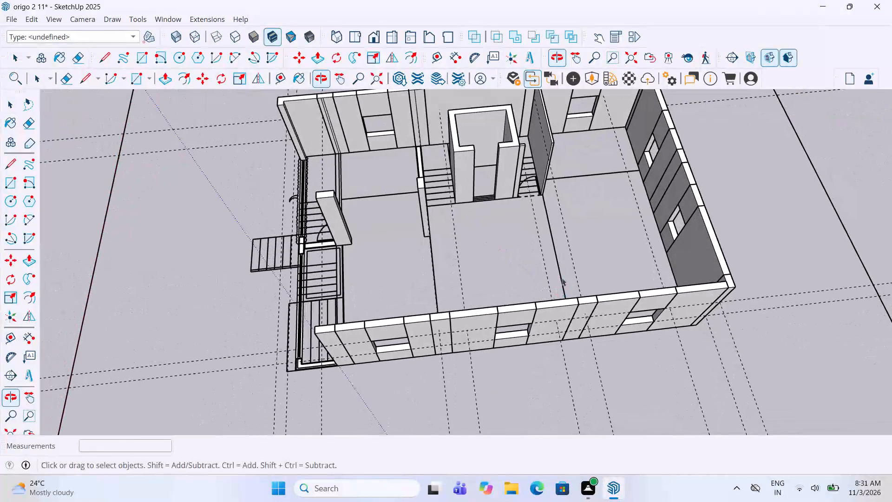
{"action": "middle_click_drag", "start_coordinate": [291, 248], "coordinate": [329, 318]}
{"action": "scroll", "coordinate": [309, 331], "scroll_direction": "up", "scroll_amount": 3}
{"action": "middle_click_drag", "start_coordinate": [326, 306], "coordinate": [336, 283]}
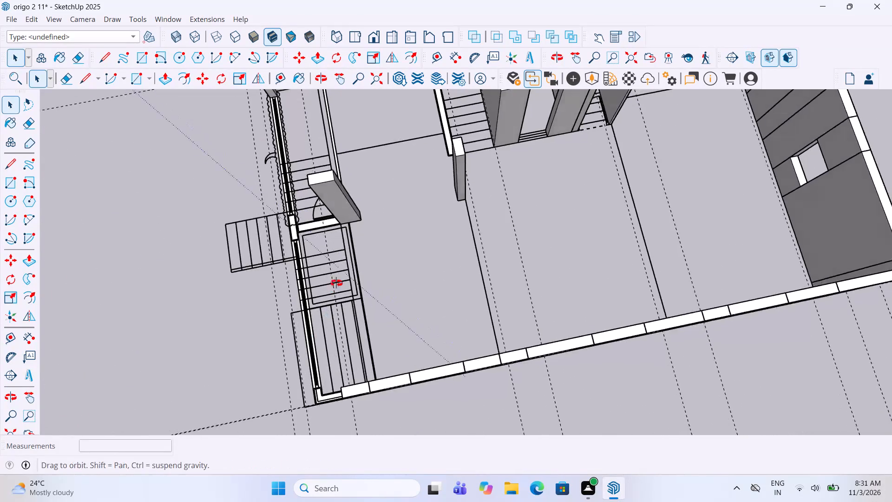
{"action": "middle_click_drag", "start_coordinate": [336, 283], "coordinate": [490, 165]}
{"action": "scroll", "coordinate": [478, 184], "scroll_direction": "down", "scroll_amount": 3}
{"action": "scroll", "coordinate": [337, 285], "scroll_direction": "up", "scroll_amount": 10}
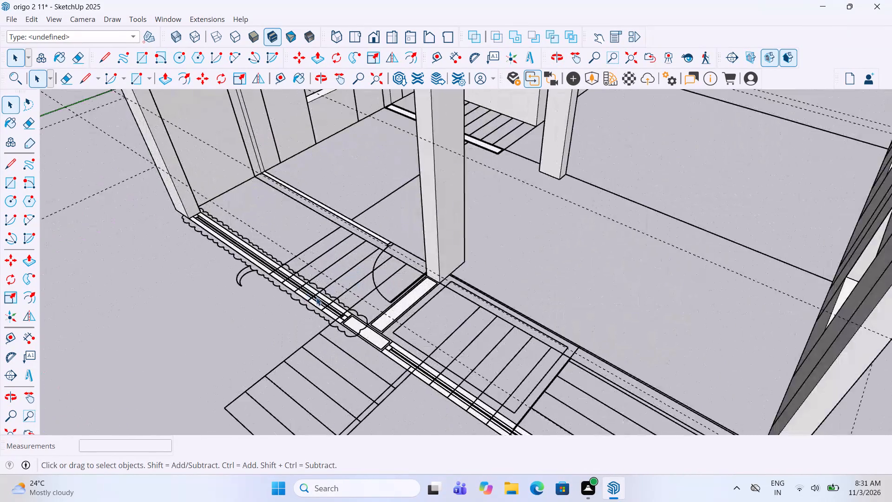
{"action": "scroll", "coordinate": [316, 297], "scroll_direction": "up", "scroll_amount": 3}
{"action": "left_click", "coordinate": [336, 321]}
{"action": "scroll", "coordinate": [337, 321], "scroll_direction": "up", "scroll_amount": 3}
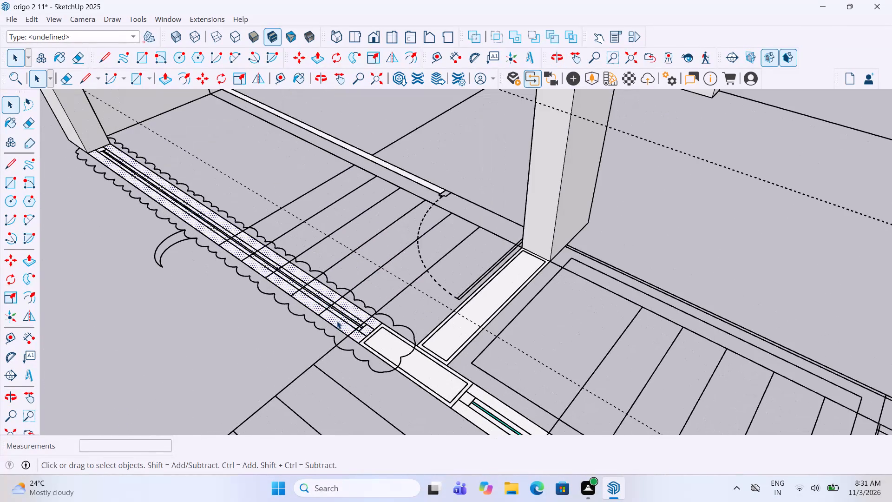
{"action": "right_click", "coordinate": [337, 321]}
{"action": "left_click", "coordinate": [389, 194]}
Group the small column face at the strip's end and the short cross-wall face beside the door swing separately.
{"action": "left_click", "coordinate": [385, 337]}
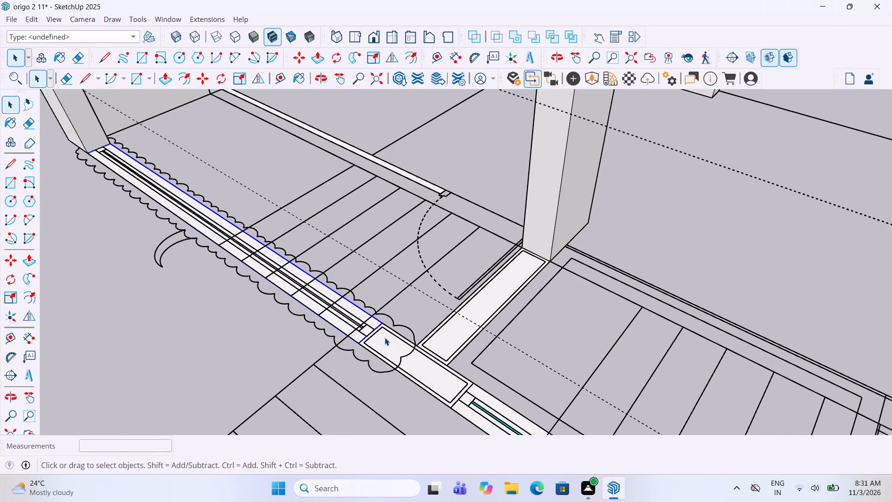
{"action": "right_click", "coordinate": [385, 338]}
{"action": "left_click", "coordinate": [431, 215]}
{"action": "left_click_drag", "start_coordinate": [455, 317], "coordinate": [459, 329]}
{"action": "left_click", "coordinate": [459, 329]}
{"action": "right_click", "coordinate": [459, 329]}
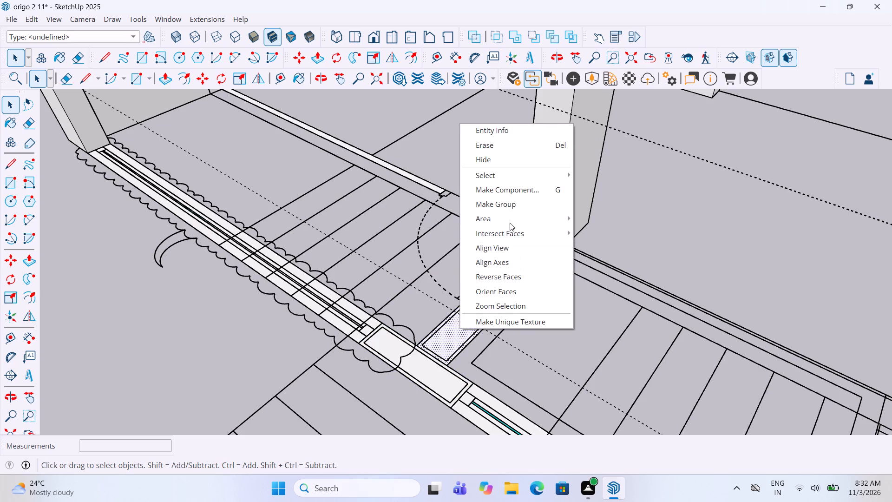
{"action": "left_click", "coordinate": [508, 205]}
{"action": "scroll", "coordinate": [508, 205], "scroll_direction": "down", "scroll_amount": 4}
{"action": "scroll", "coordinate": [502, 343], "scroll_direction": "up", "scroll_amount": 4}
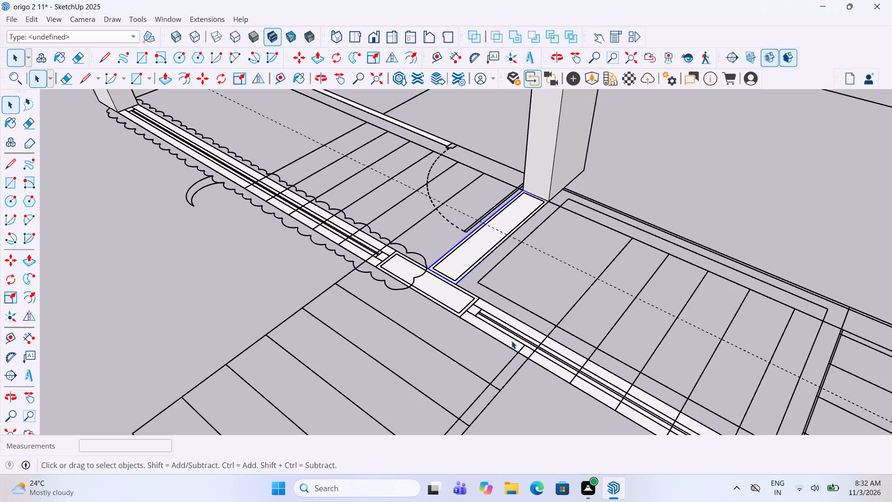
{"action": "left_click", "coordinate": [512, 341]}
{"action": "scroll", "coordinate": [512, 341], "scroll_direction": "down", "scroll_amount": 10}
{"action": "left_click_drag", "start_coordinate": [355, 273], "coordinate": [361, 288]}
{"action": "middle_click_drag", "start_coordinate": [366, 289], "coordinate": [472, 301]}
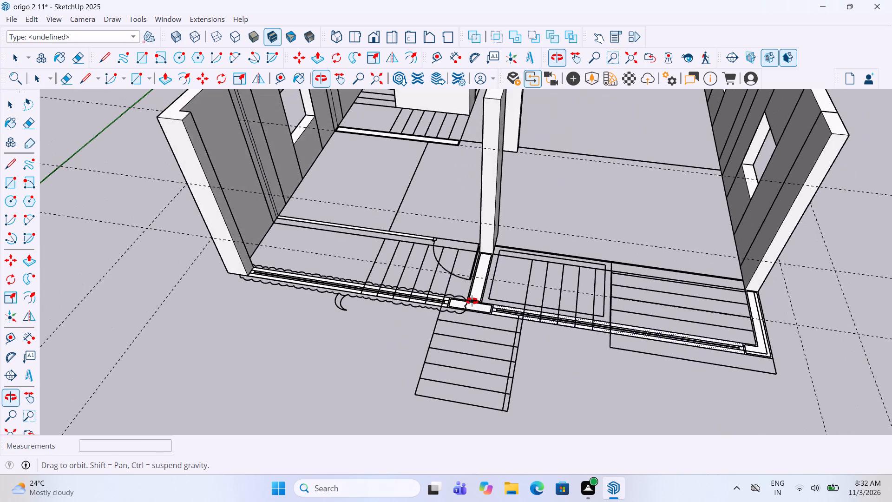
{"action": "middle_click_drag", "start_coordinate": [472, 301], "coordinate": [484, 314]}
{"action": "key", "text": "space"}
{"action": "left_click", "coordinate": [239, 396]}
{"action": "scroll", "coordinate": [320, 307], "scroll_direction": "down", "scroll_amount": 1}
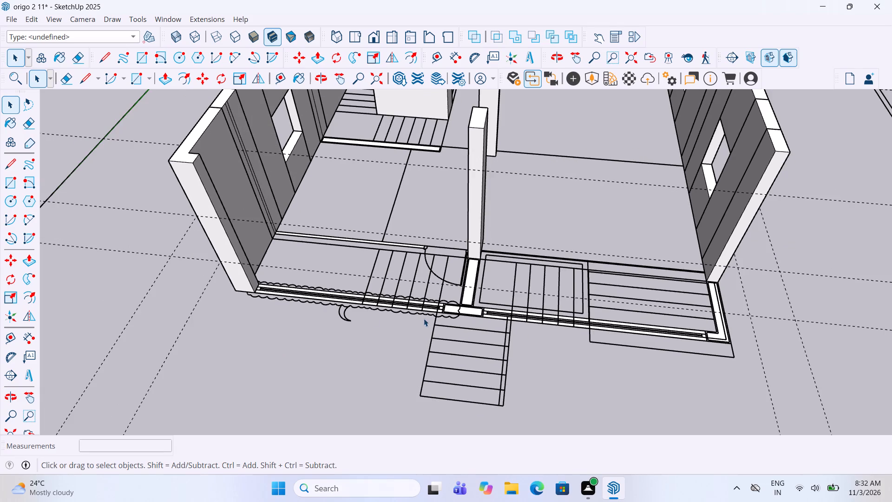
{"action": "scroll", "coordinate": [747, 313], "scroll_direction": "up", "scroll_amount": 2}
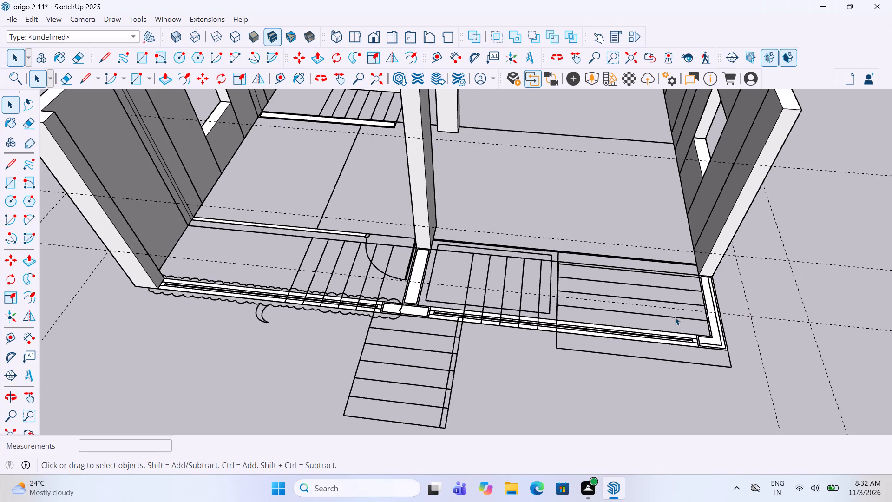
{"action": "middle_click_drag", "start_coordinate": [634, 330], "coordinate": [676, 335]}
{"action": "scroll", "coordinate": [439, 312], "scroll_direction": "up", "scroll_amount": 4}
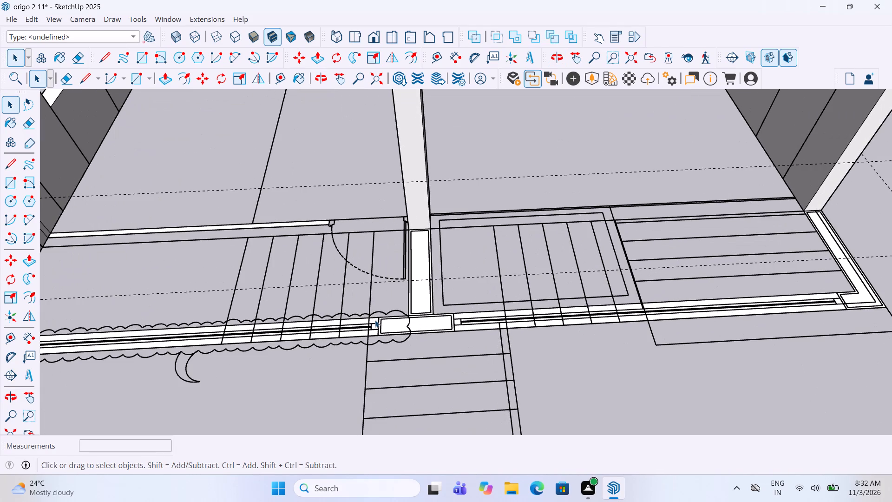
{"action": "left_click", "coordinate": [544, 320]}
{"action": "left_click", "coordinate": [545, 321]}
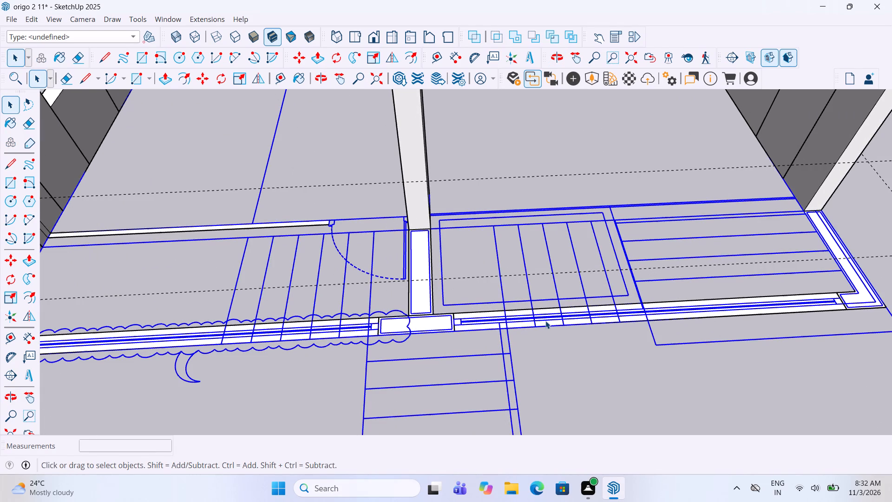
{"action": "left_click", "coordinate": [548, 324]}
Raise the short cross wall beside the door swing 11' to the height of the outer walls.
{"action": "double_click", "coordinate": [417, 293]}
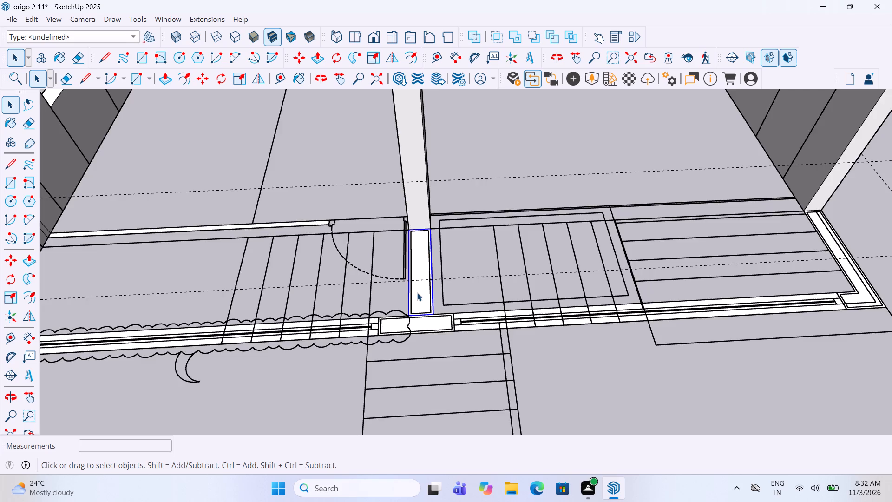
{"action": "key", "text": "p"}
{"action": "left_click", "coordinate": [424, 276]}
{"action": "scroll", "coordinate": [435, 242], "scroll_direction": "down", "scroll_amount": 3}
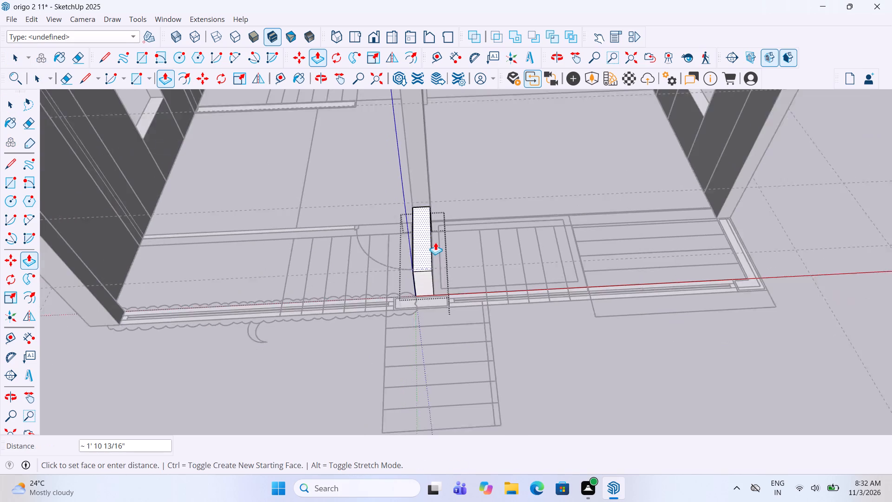
{"action": "scroll", "coordinate": [435, 242], "scroll_direction": "down", "scroll_amount": 9}
{"action": "left_click", "coordinate": [204, 159]}
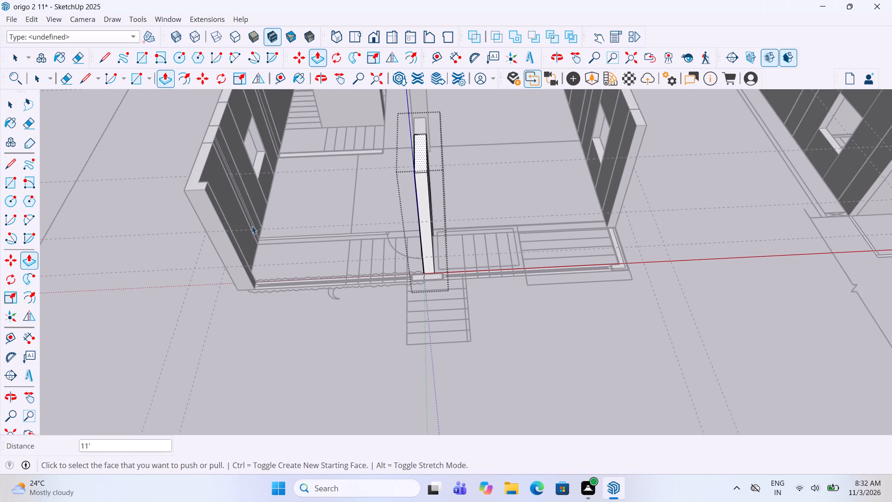
{"action": "key", "text": "space"}
{"action": "left_click", "coordinate": [289, 307]}
Make a group of the long thin partition face running from the outer wall to the door swing.
{"action": "scroll", "coordinate": [326, 218], "scroll_direction": "up", "scroll_amount": 5}
{"action": "middle_click_drag", "start_coordinate": [326, 218], "coordinate": [328, 266]}
{"action": "scroll", "coordinate": [327, 251], "scroll_direction": "up", "scroll_amount": 3}
{"action": "left_click", "coordinate": [330, 253]}
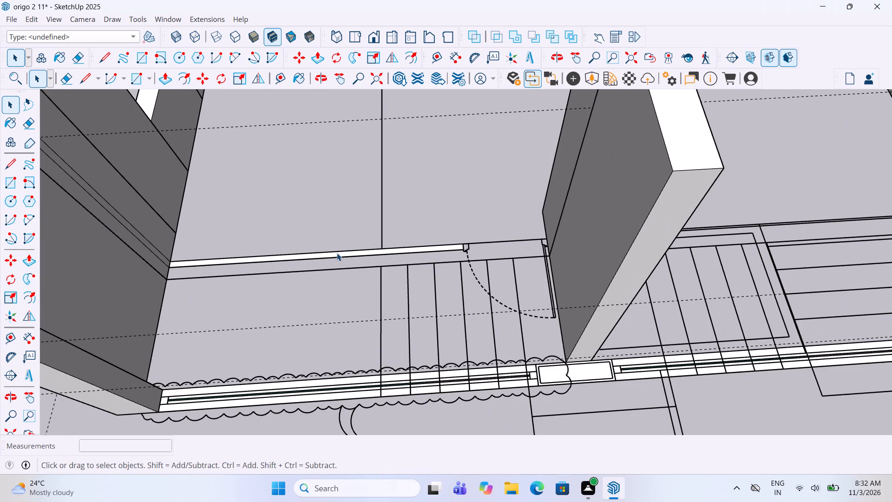
{"action": "left_click", "coordinate": [337, 253]}
{"action": "scroll", "coordinate": [337, 253], "scroll_direction": "up", "scroll_amount": 4}
{"action": "left_click", "coordinate": [343, 257]}
{"action": "right_click", "coordinate": [343, 252]}
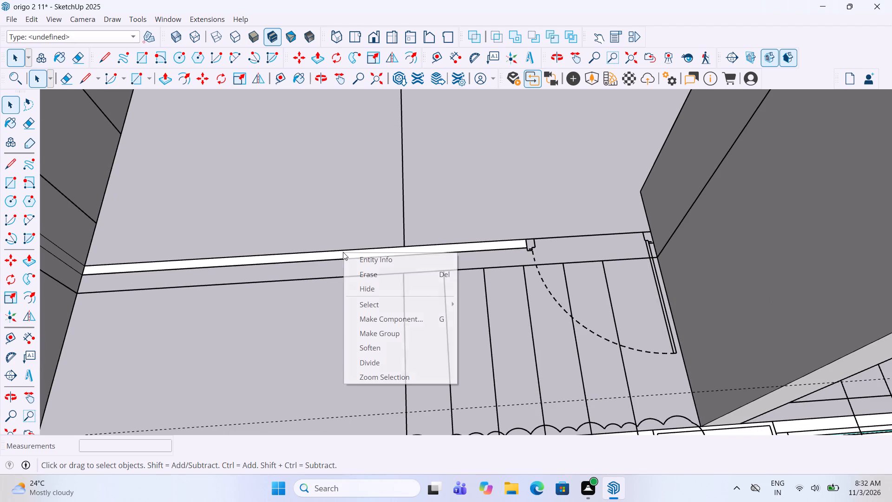
{"action": "left_click", "coordinate": [378, 326]}
Raise the grouped thin partition beside the door swing to the top of the outer walls.
{"action": "triple_click", "coordinate": [366, 252]}
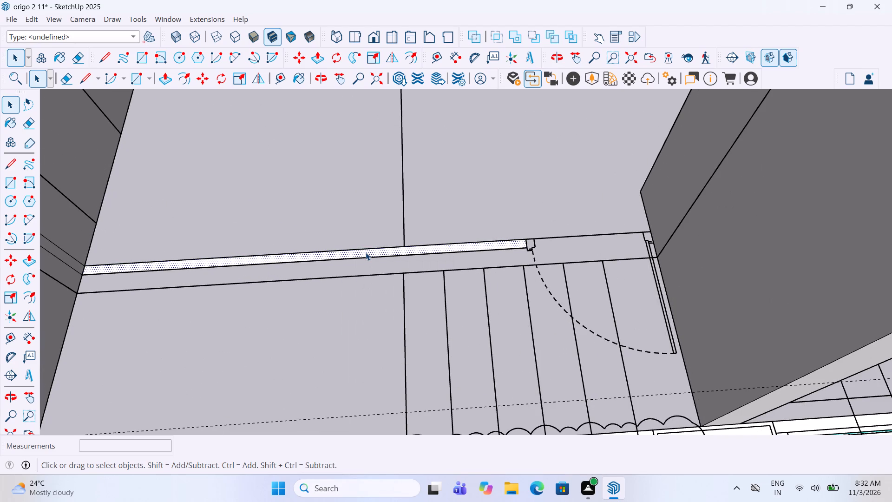
{"action": "key", "text": "p"}
{"action": "left_click", "coordinate": [370, 252]}
{"action": "scroll", "coordinate": [379, 241], "scroll_direction": "down", "scroll_amount": 8}
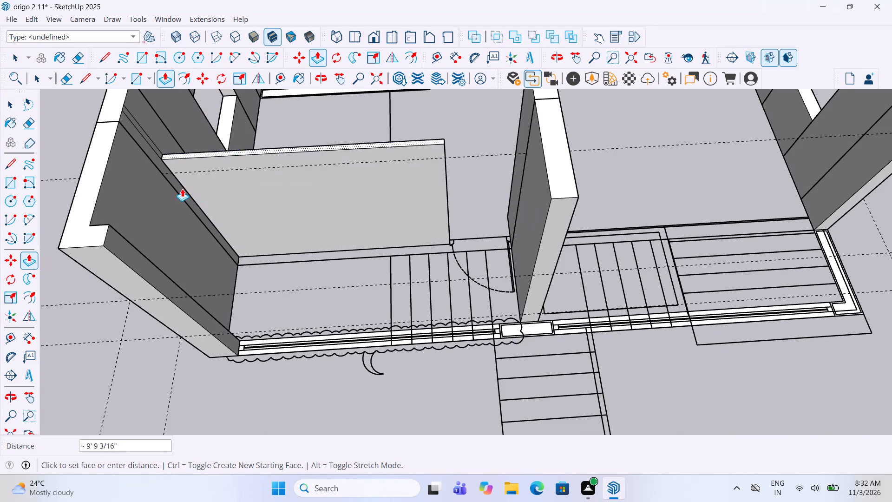
{"action": "left_click", "coordinate": [96, 184]}
{"action": "key", "text": "space"}
{"action": "left_click", "coordinate": [311, 307]}
Draw a 3" by 6' 3" rectangle over the narrow side strip of the entrance stair.
{"action": "scroll", "coordinate": [308, 305], "scroll_direction": "down", "scroll_amount": 4}
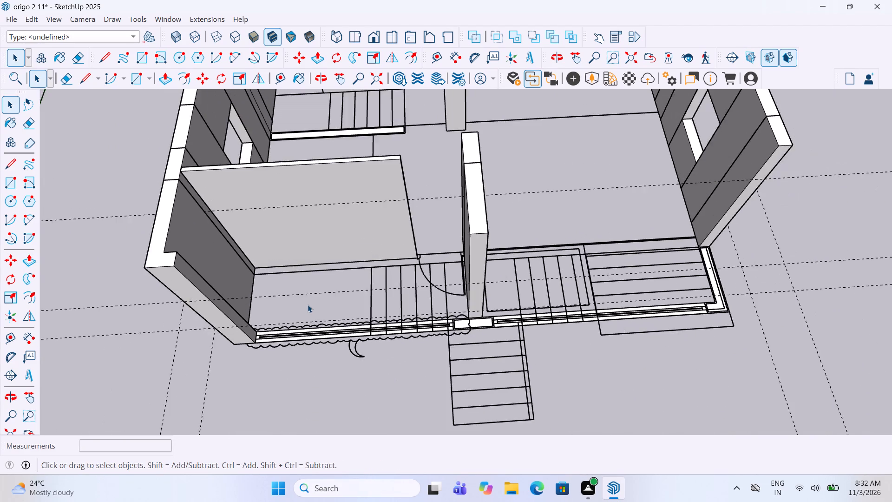
{"action": "middle_click_drag", "start_coordinate": [304, 302], "coordinate": [282, 291]}
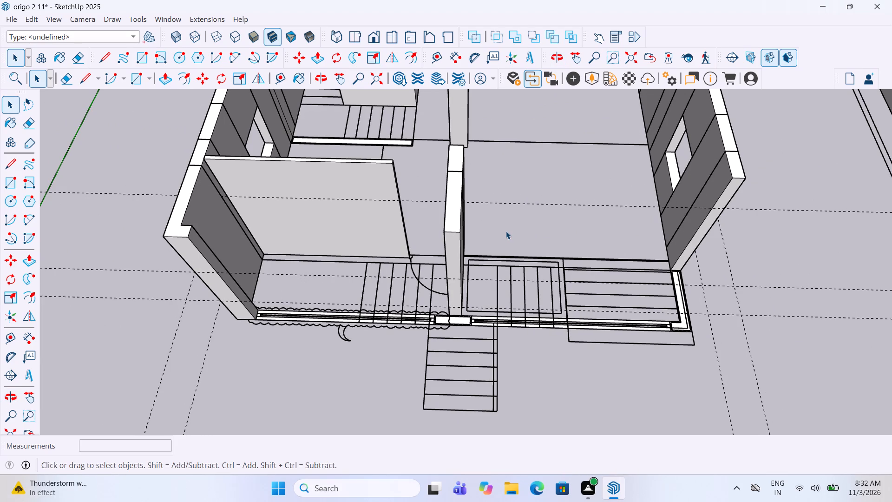
{"action": "scroll", "coordinate": [506, 231], "scroll_direction": "up", "scroll_amount": 5}
{"action": "scroll", "coordinate": [656, 284], "scroll_direction": "up", "scroll_amount": 1}
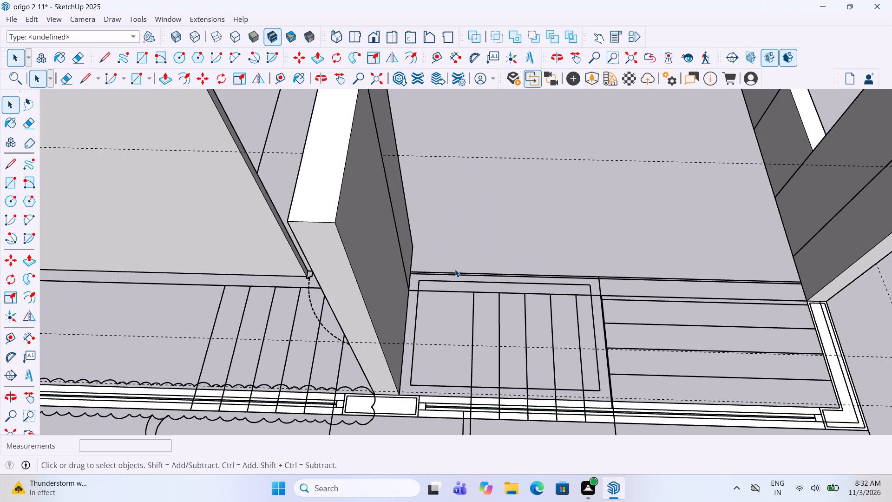
{"action": "scroll", "coordinate": [455, 269], "scroll_direction": "down", "scroll_amount": 9}
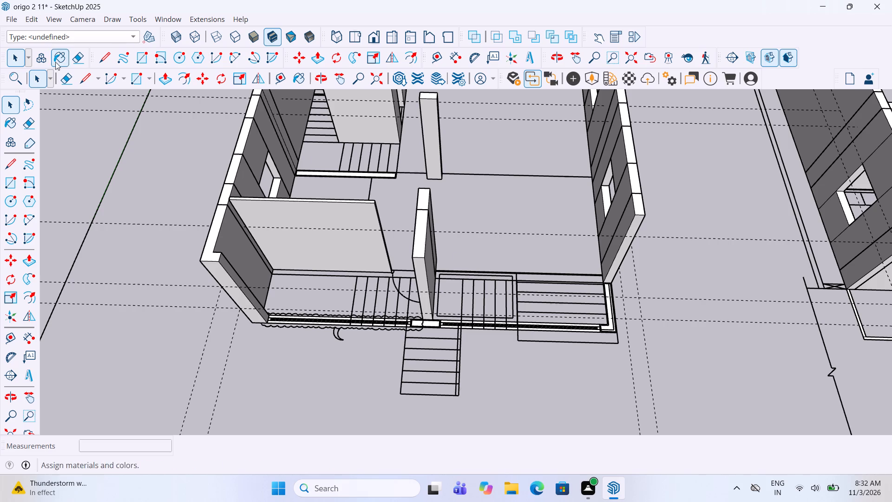
{"action": "left_click", "coordinate": [3, 183]}
{"action": "scroll", "coordinate": [431, 414], "scroll_direction": "up", "scroll_amount": 4}
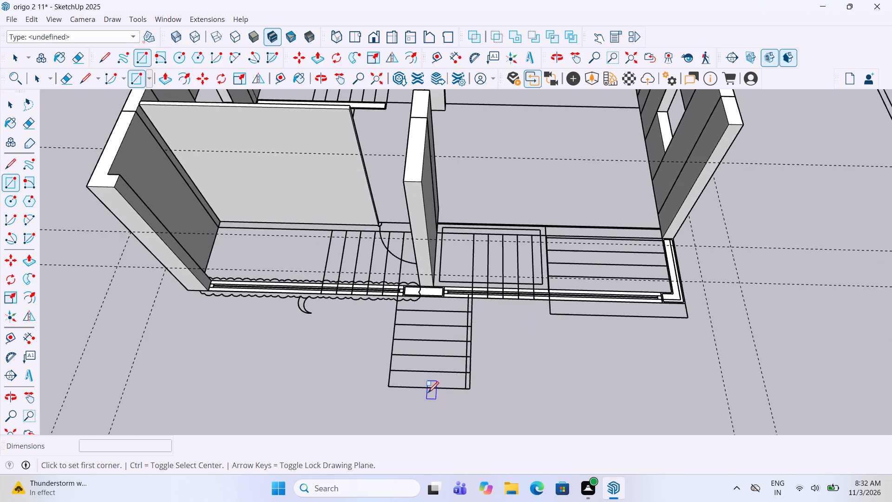
{"action": "scroll", "coordinate": [428, 394], "scroll_direction": "up", "scroll_amount": 5}
{"action": "scroll", "coordinate": [493, 388], "scroll_direction": "up", "scroll_amount": 3}
{"action": "left_click", "coordinate": [503, 386]}
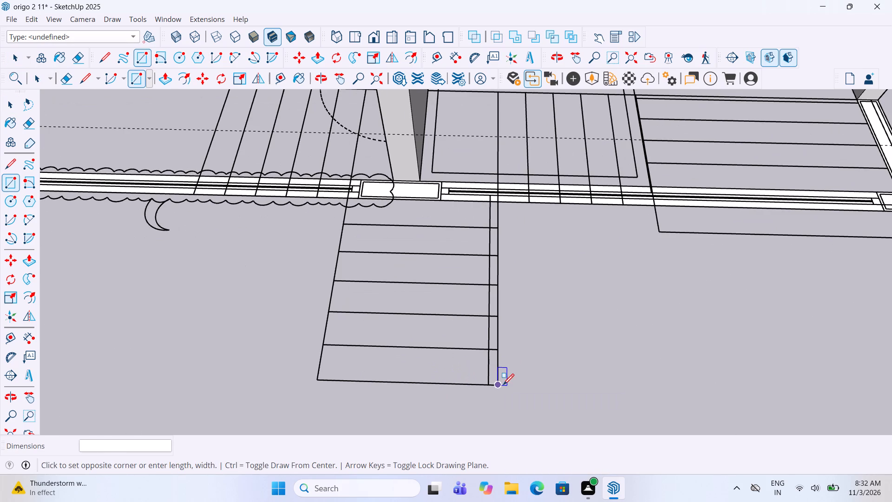
{"action": "left_click", "coordinate": [487, 201]}
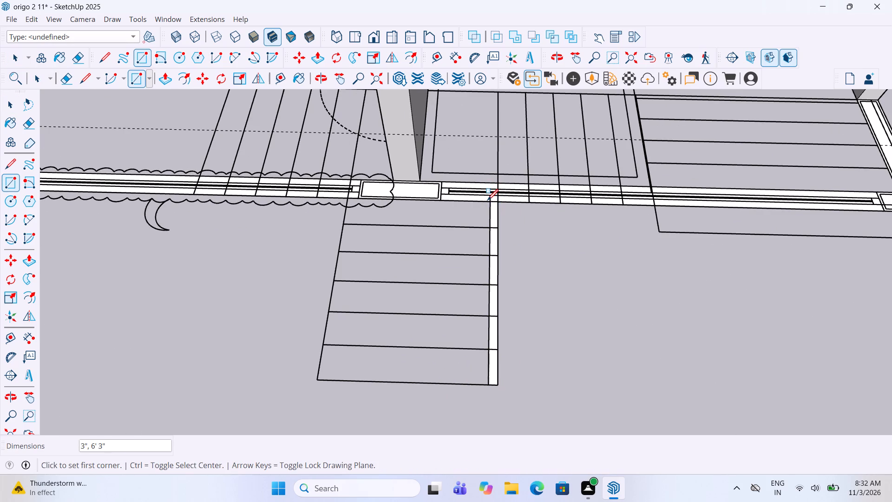
Make a group of the narrow side strip face along the entrance stair.
{"action": "key", "text": "space"}
{"action": "left_click", "coordinate": [494, 266]}
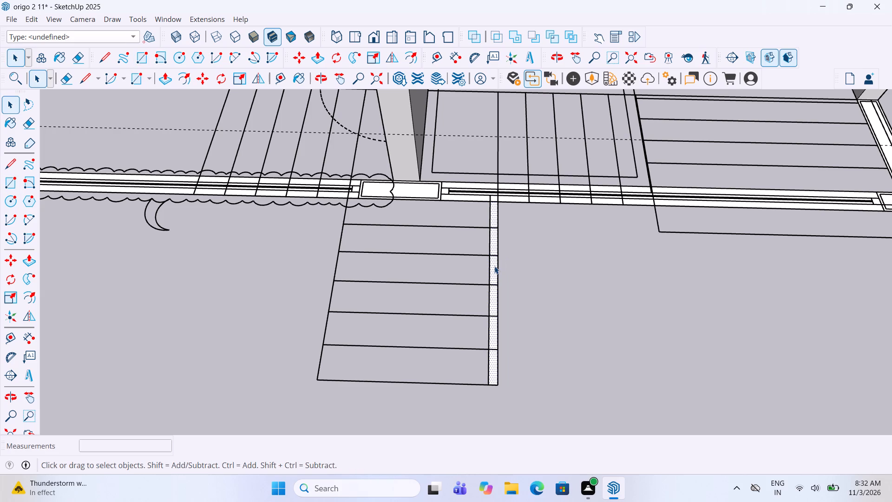
{"action": "right_click", "coordinate": [494, 266]}
{"action": "left_click", "coordinate": [541, 342]}
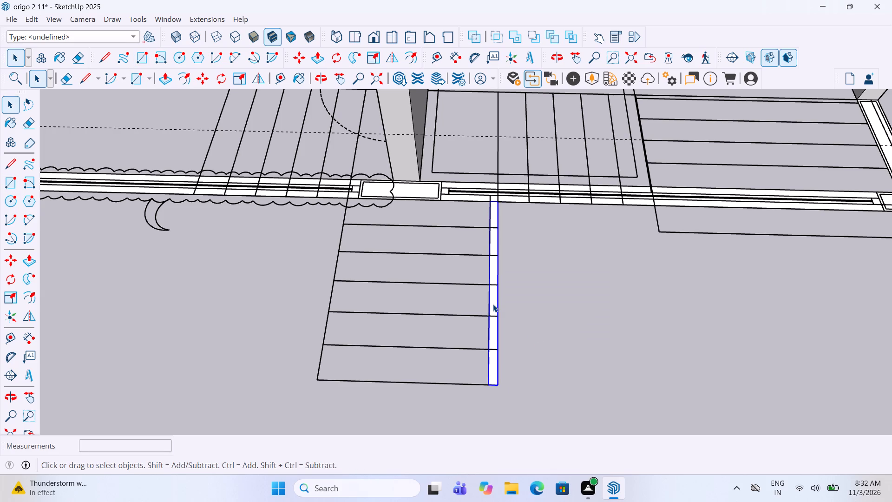
{"action": "double_click", "coordinate": [493, 304]}
{"action": "key", "text": "space"}
{"action": "left_click", "coordinate": [609, 318]}
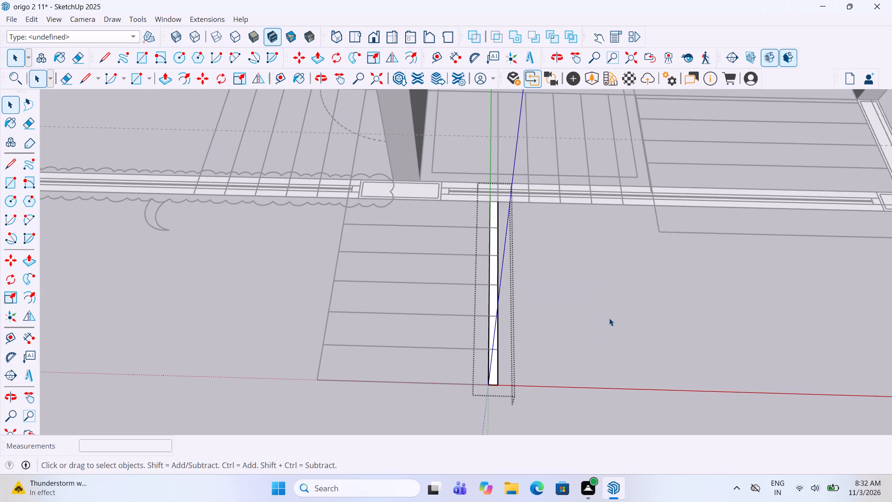
Trace the outermost tread of the entrance stair with a rectangle, up to the side strip, and group it.
{"action": "left_click", "coordinate": [5, 184]}
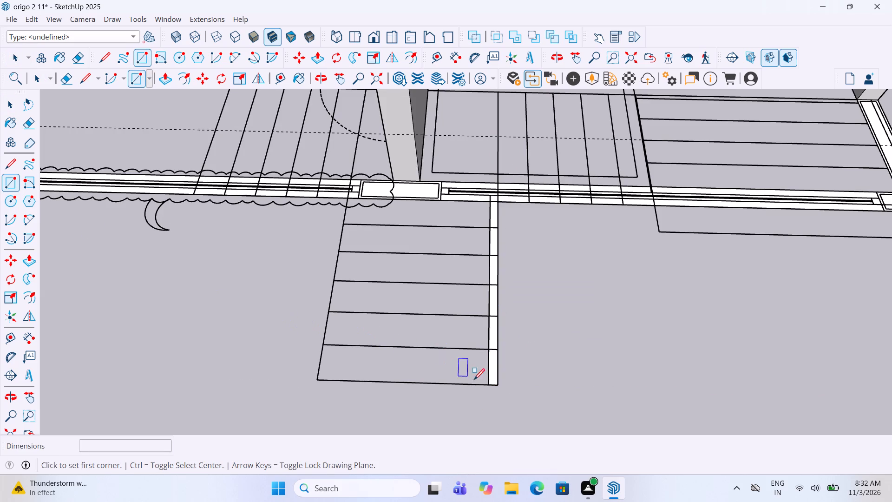
{"action": "left_click", "coordinate": [491, 386]}
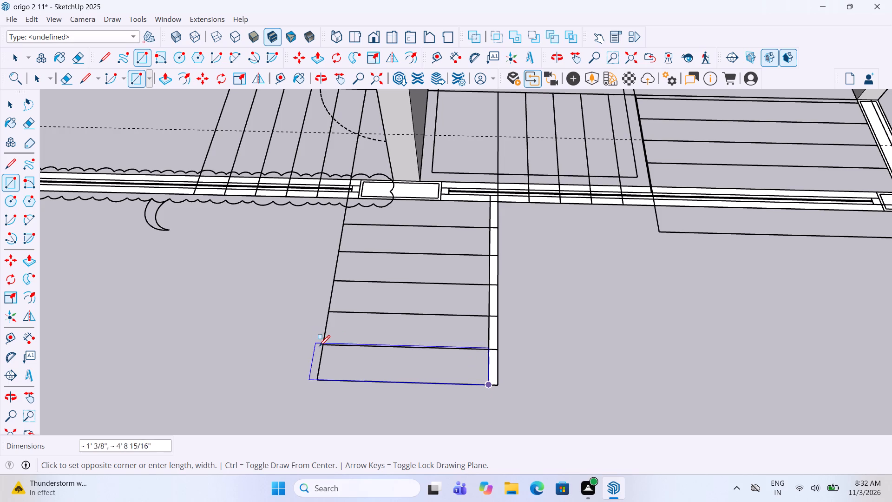
{"action": "left_click", "coordinate": [322, 347]}
{"action": "key", "text": "space"}
{"action": "left_click", "coordinate": [351, 368]}
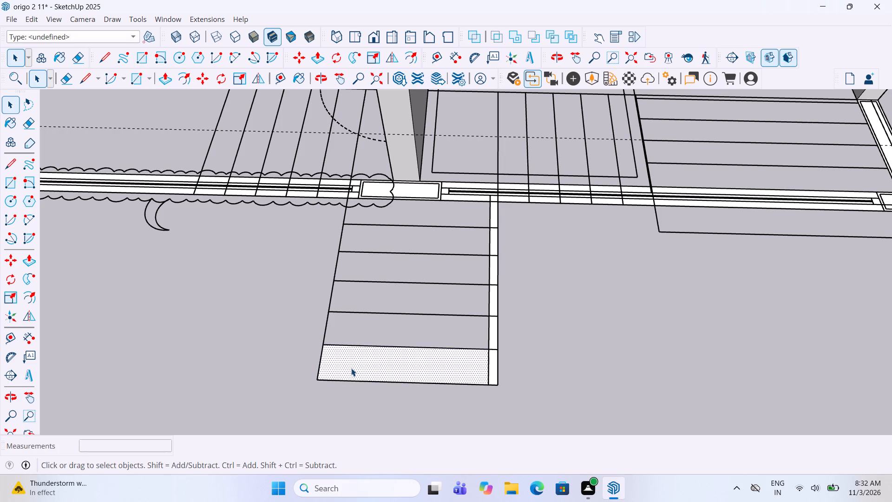
{"action": "right_click", "coordinate": [351, 368]}
{"action": "double_click", "coordinate": [406, 252]}
{"action": "left_click", "coordinate": [404, 245]}
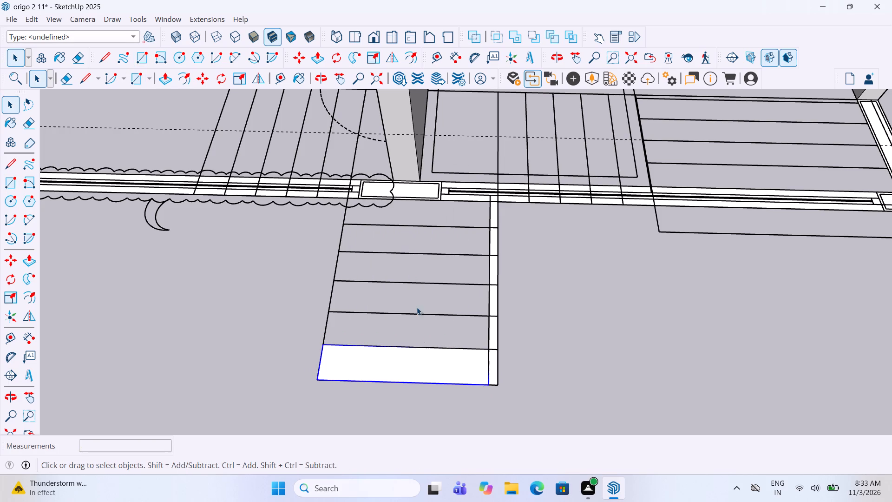
Raise the grouped outermost tread 6" into a solid step.
{"action": "double_click", "coordinate": [428, 357]}
{"action": "key", "text": "p"}
{"action": "left_click", "coordinate": [432, 363]}
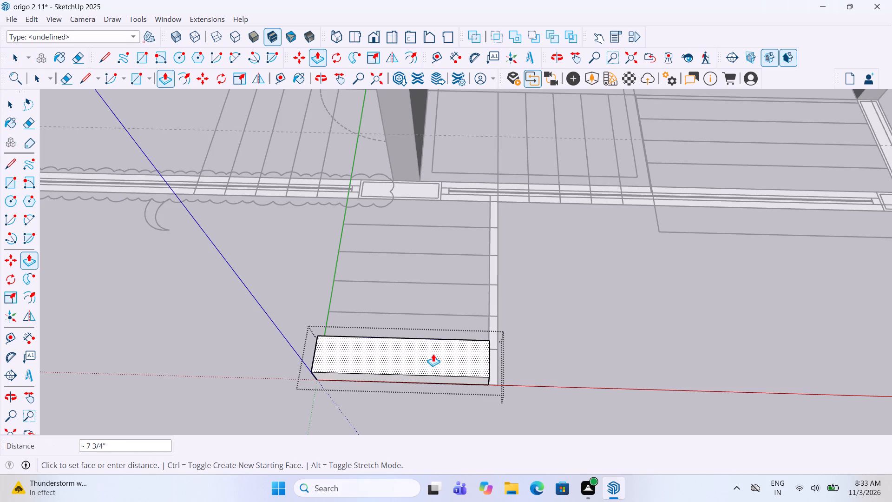
{"action": "type", "text": "6\""}
{"action": "key", "text": "Return"}
{"action": "key", "text": "space"}
{"action": "left_click", "coordinate": [381, 411]}
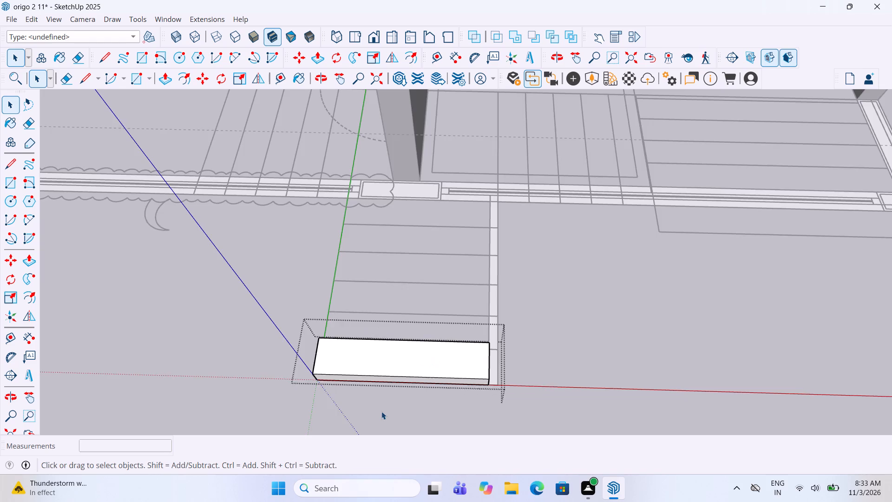
Copy the entrance step twice towards the building, each copy starting at the upper back corner of the step below.
{"action": "scroll", "coordinate": [388, 342], "scroll_direction": "down", "scroll_amount": 4}
{"action": "middle_click_drag", "start_coordinate": [319, 340], "coordinate": [600, 300]}
{"action": "middle_click", "coordinate": [627, 287]}
{"action": "scroll", "coordinate": [591, 325], "scroll_direction": "up", "scroll_amount": 3}
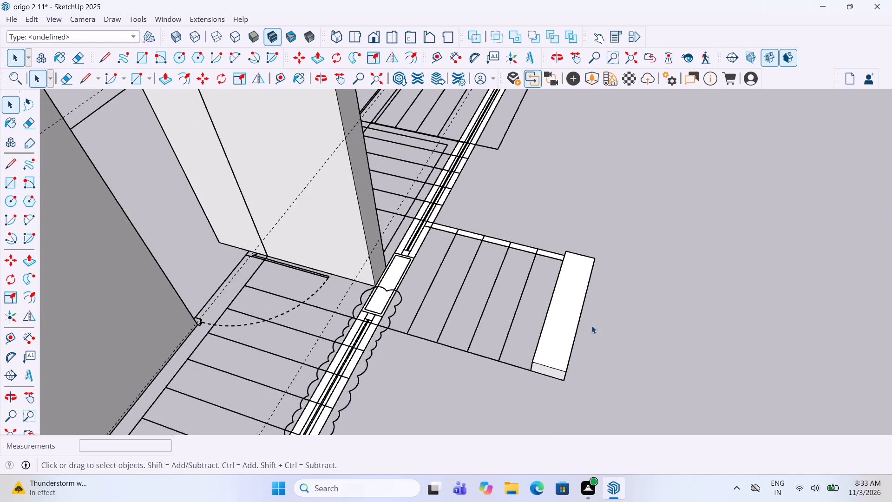
{"action": "left_click", "coordinate": [556, 350]}
{"action": "scroll", "coordinate": [529, 393], "scroll_direction": "up", "scroll_amount": 4}
{"action": "middle_click_drag", "start_coordinate": [533, 392], "coordinate": [558, 352]}
{"action": "key", "text": "m"}
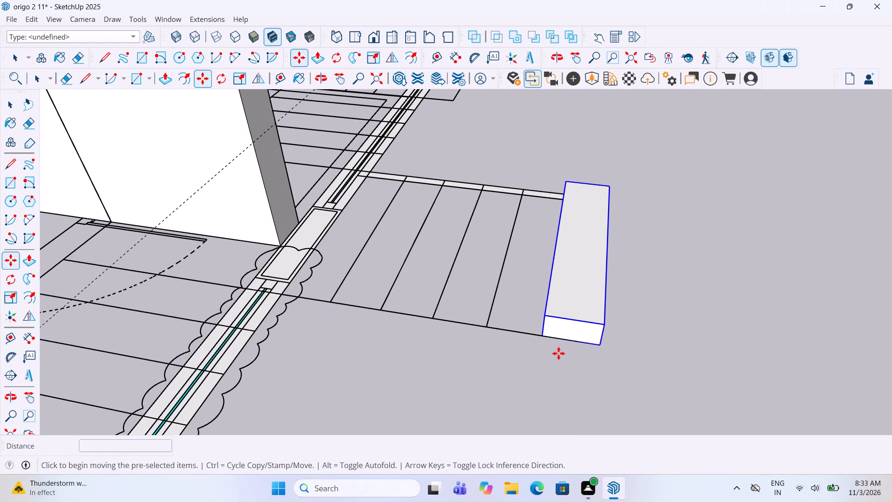
{"action": "left_click", "coordinate": [603, 343]}
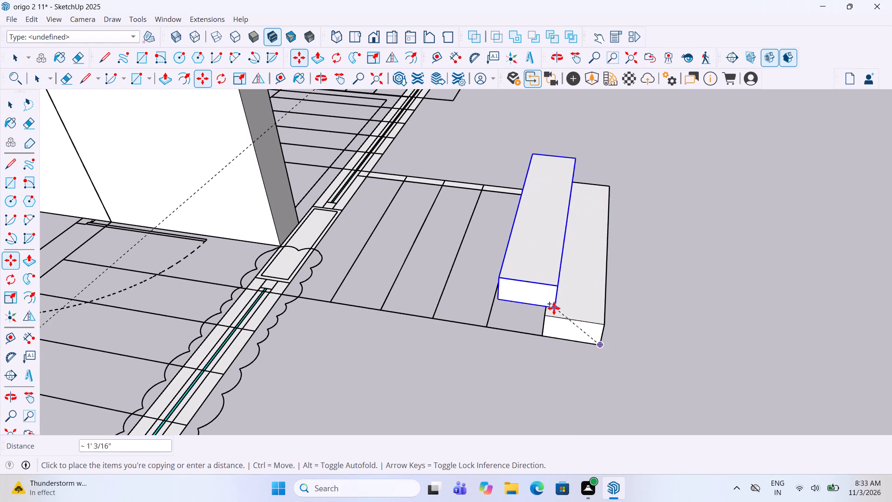
{"action": "left_click", "coordinate": [548, 317]}
{"action": "key", "text": "m"}
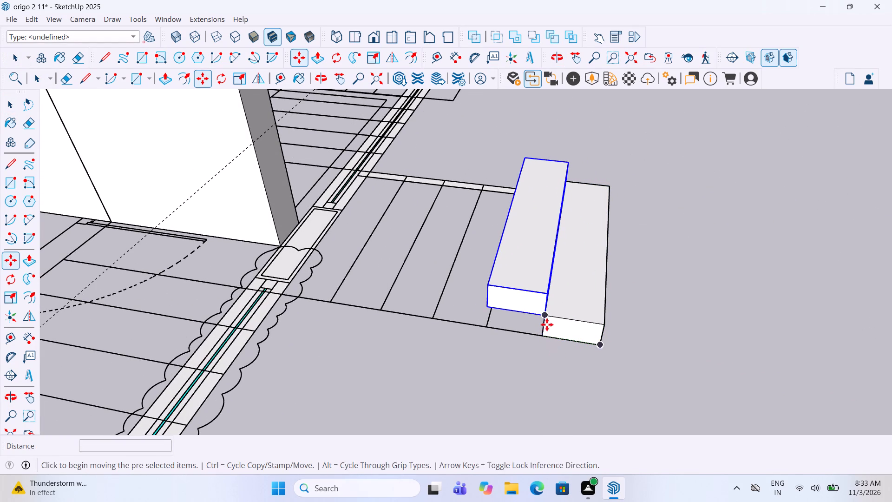
{"action": "left_click", "coordinate": [545, 317]}
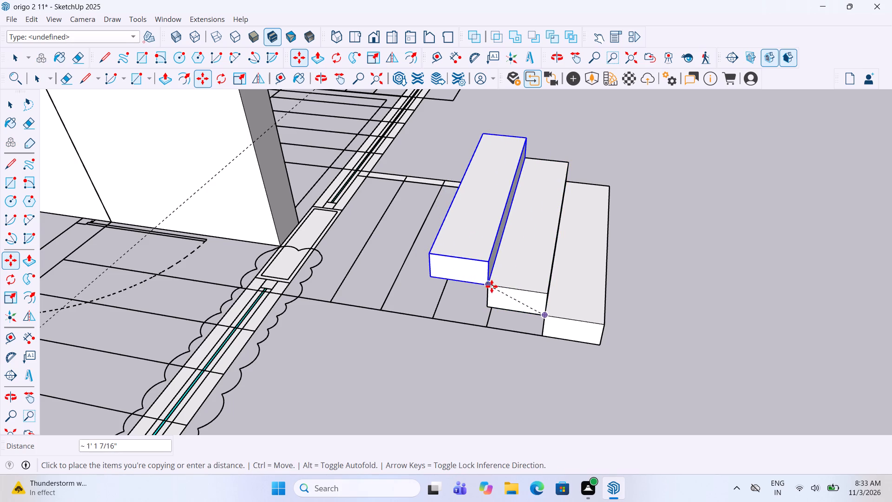
{"action": "left_click", "coordinate": [492, 286]}
Add three more stepped copies corner to corner, bringing the entrance stair to six steps up to the building.
{"action": "middle_click_drag", "start_coordinate": [442, 325], "coordinate": [471, 330]}
{"action": "scroll", "coordinate": [494, 237], "scroll_direction": "up", "scroll_amount": 2}
{"action": "key", "text": "m"}
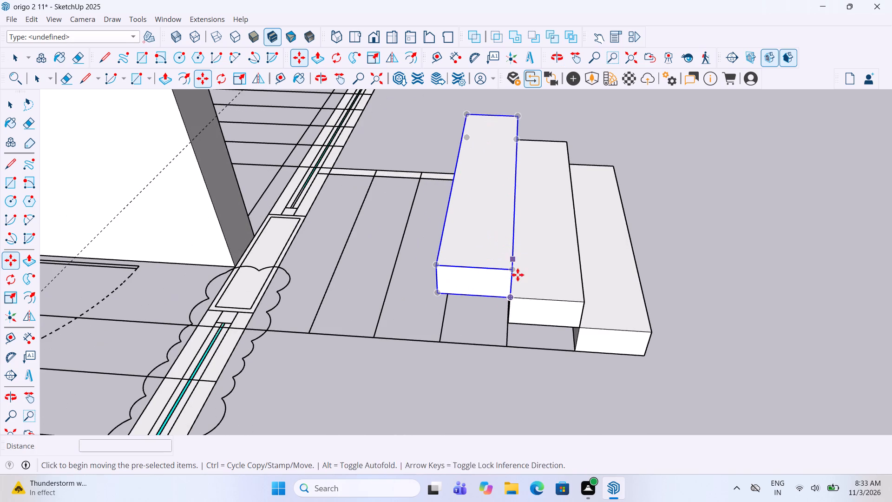
{"action": "left_click", "coordinate": [511, 297]}
{"action": "left_click", "coordinate": [437, 266]}
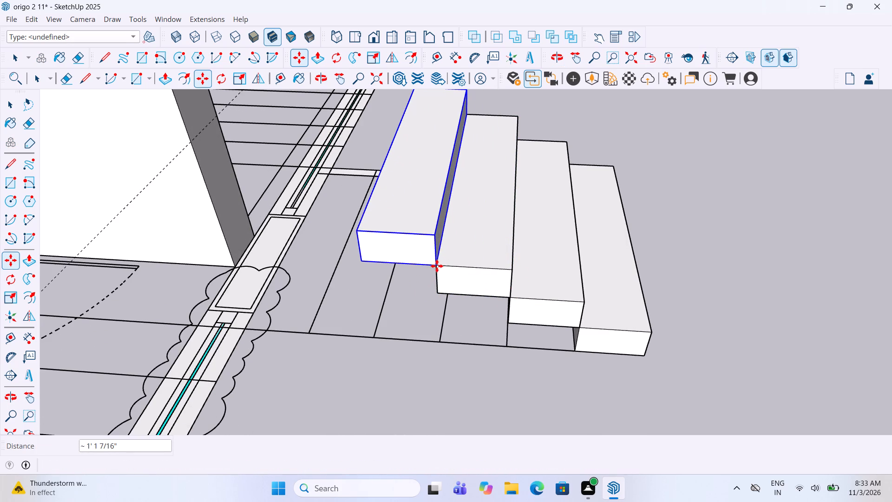
{"action": "key", "text": "m"}
{"action": "left_click", "coordinate": [439, 264]}
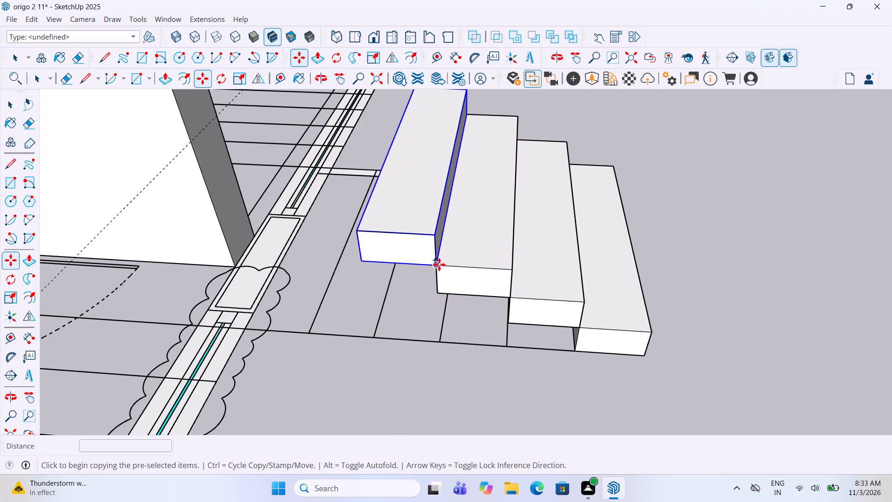
{"action": "left_click", "coordinate": [359, 234]}
{"action": "scroll", "coordinate": [368, 257], "scroll_direction": "down", "scroll_amount": 2}
{"action": "middle_click_drag", "start_coordinate": [378, 269], "coordinate": [380, 268]}
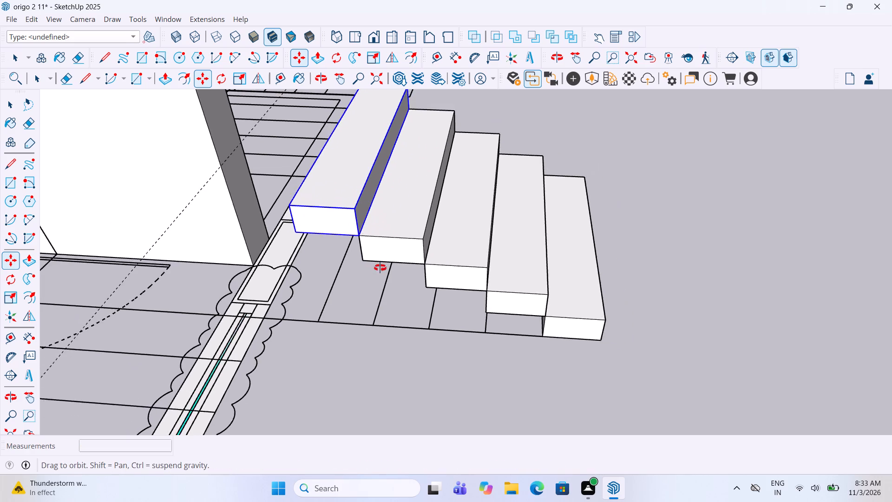
{"action": "middle_click_drag", "start_coordinate": [380, 268], "coordinate": [399, 260]}
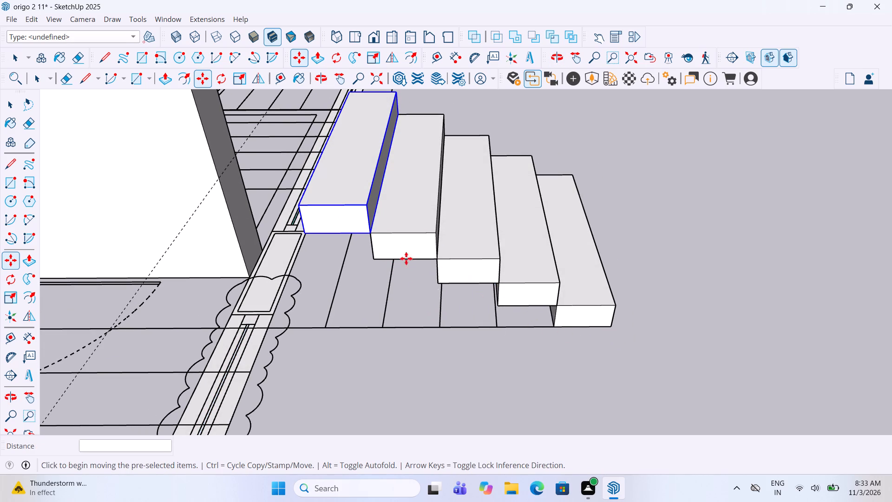
{"action": "key", "text": "m"}
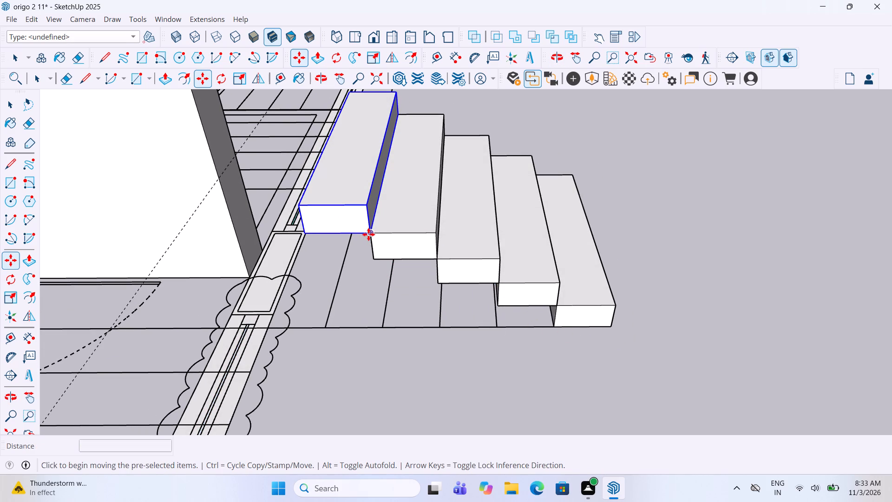
{"action": "left_click", "coordinate": [368, 234]}
{"action": "left_click", "coordinate": [297, 208]}
{"action": "key", "text": "space"}
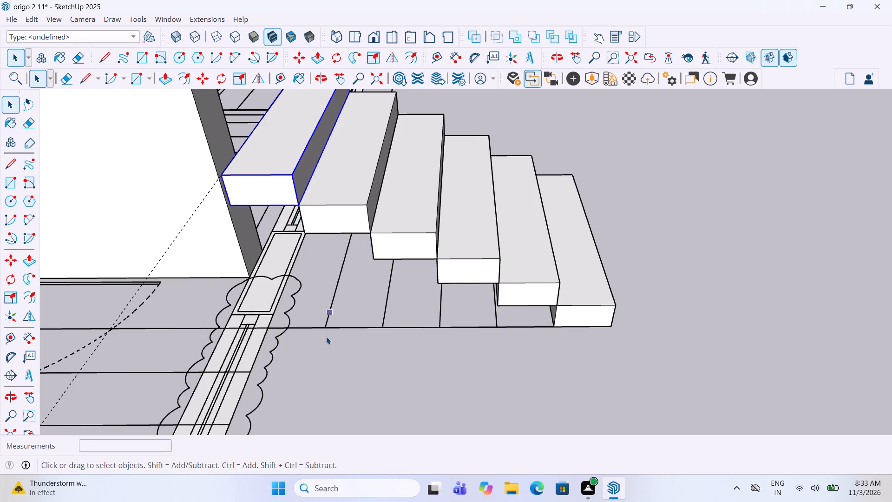
{"action": "left_click", "coordinate": [327, 347]}
Examine the entrance stair from several sides against the plan and the surrounding walls.
{"action": "scroll", "coordinate": [410, 310], "scroll_direction": "down", "scroll_amount": 5}
{"action": "scroll", "coordinate": [523, 224], "scroll_direction": "up", "scroll_amount": 3}
{"action": "middle_click_drag", "start_coordinate": [491, 240], "coordinate": [432, 254]}
{"action": "middle_click_drag", "start_coordinate": [333, 271], "coordinate": [137, 307]}
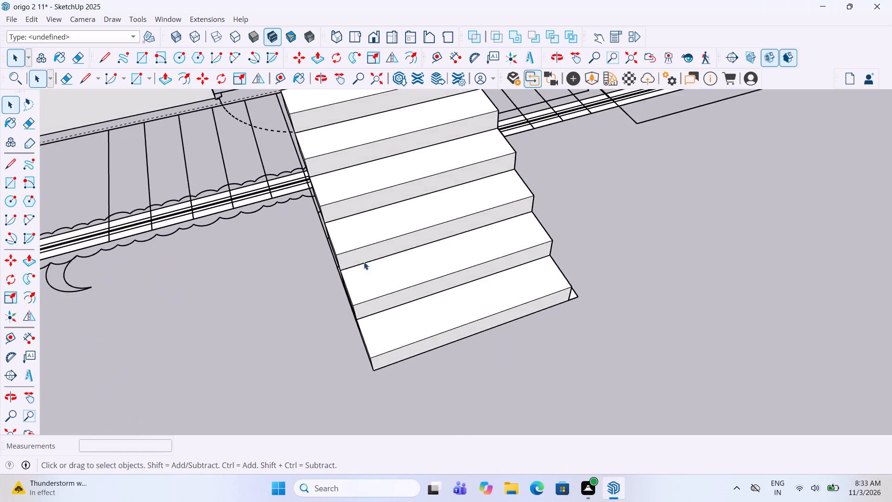
{"action": "scroll", "coordinate": [401, 267], "scroll_direction": "down", "scroll_amount": 9}
{"action": "middle_click_drag", "start_coordinate": [470, 204], "coordinate": [363, 282]}
{"action": "scroll", "coordinate": [374, 291], "scroll_direction": "down", "scroll_amount": 2}
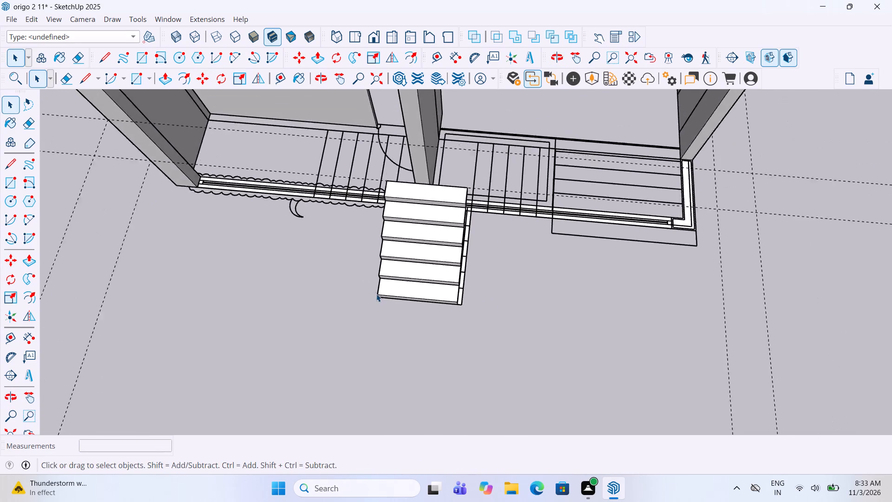
{"action": "scroll", "coordinate": [376, 294], "scroll_direction": "down", "scroll_amount": 7}
{"action": "middle_click_drag", "start_coordinate": [389, 289], "coordinate": [461, 239]}
{"action": "scroll", "coordinate": [396, 218], "scroll_direction": "up", "scroll_amount": 4}
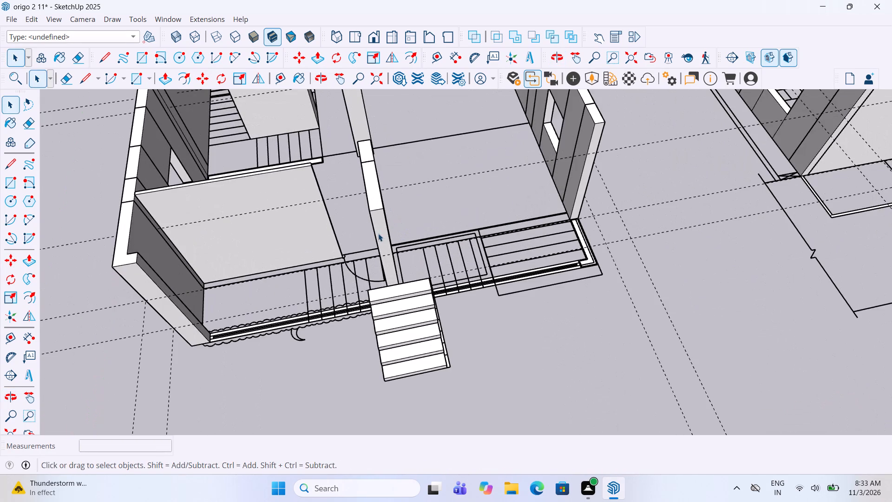
Delete the front section of the central wall standing directly behind the entrance stair.
{"action": "middle_click_drag", "start_coordinate": [378, 233], "coordinate": [367, 283]}
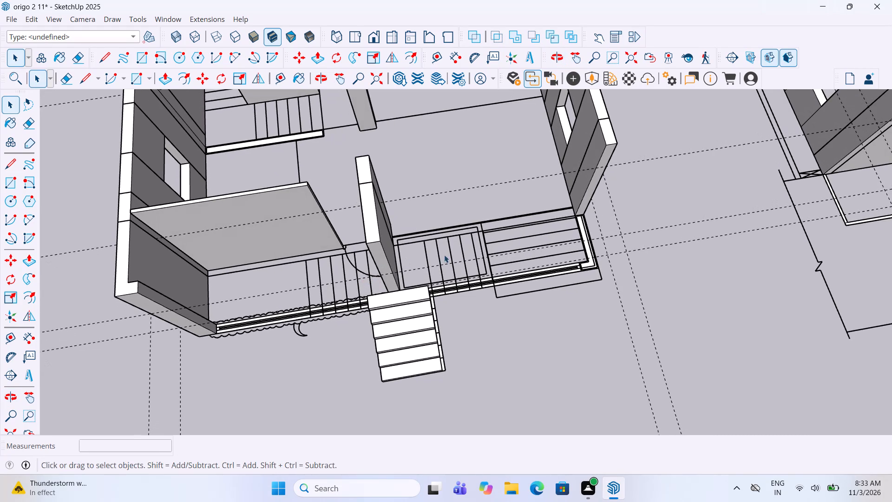
{"action": "left_click", "coordinate": [377, 252]}
{"action": "key", "text": "Delete"}
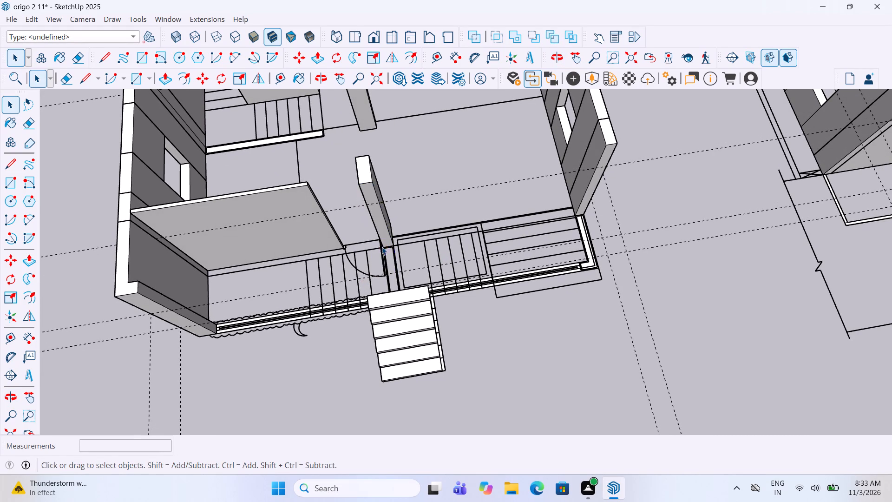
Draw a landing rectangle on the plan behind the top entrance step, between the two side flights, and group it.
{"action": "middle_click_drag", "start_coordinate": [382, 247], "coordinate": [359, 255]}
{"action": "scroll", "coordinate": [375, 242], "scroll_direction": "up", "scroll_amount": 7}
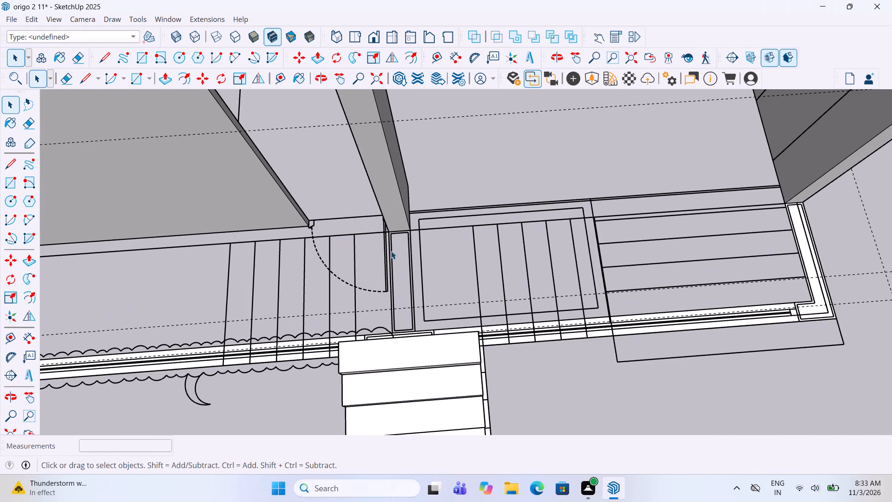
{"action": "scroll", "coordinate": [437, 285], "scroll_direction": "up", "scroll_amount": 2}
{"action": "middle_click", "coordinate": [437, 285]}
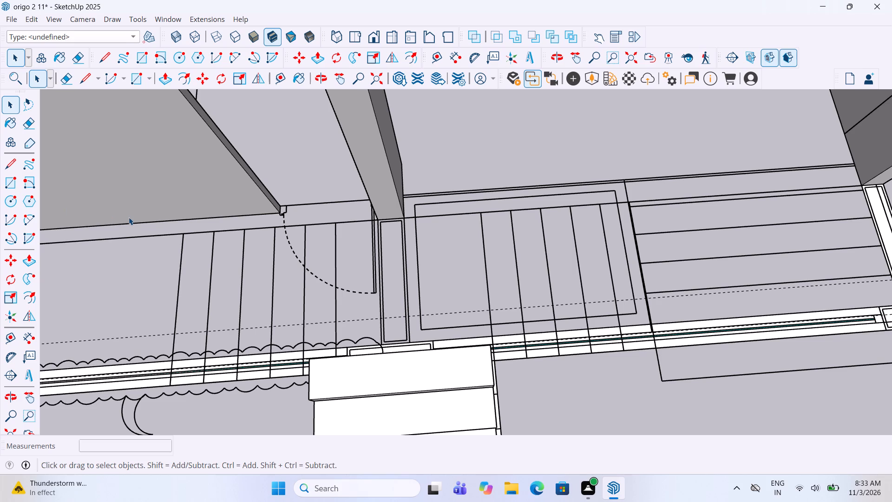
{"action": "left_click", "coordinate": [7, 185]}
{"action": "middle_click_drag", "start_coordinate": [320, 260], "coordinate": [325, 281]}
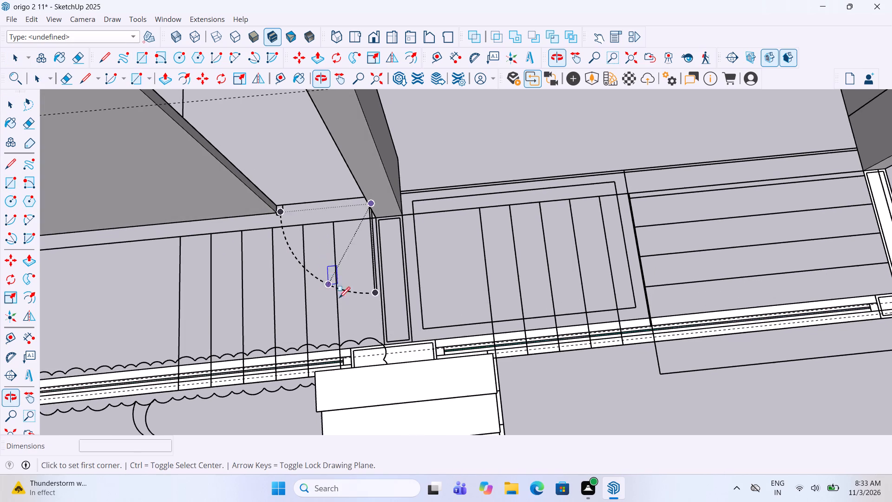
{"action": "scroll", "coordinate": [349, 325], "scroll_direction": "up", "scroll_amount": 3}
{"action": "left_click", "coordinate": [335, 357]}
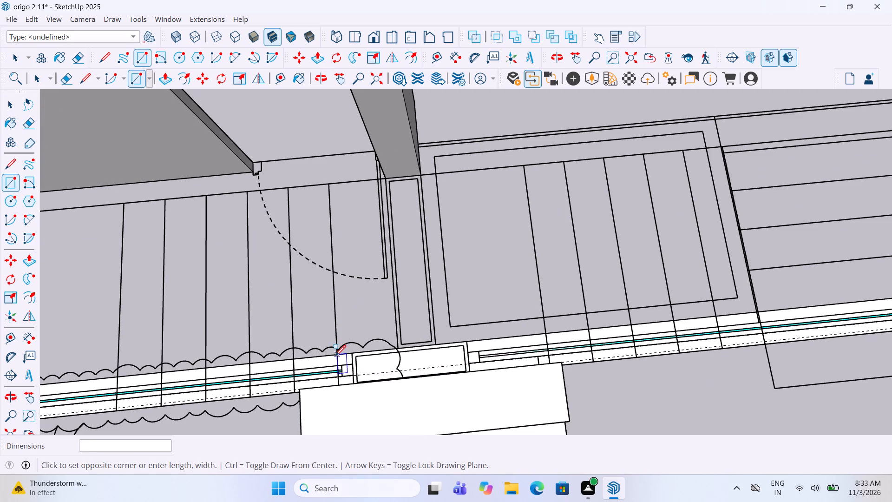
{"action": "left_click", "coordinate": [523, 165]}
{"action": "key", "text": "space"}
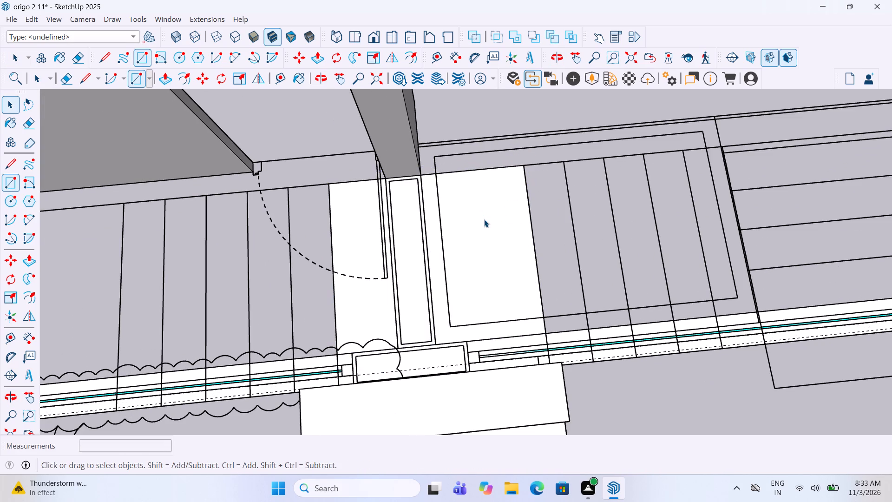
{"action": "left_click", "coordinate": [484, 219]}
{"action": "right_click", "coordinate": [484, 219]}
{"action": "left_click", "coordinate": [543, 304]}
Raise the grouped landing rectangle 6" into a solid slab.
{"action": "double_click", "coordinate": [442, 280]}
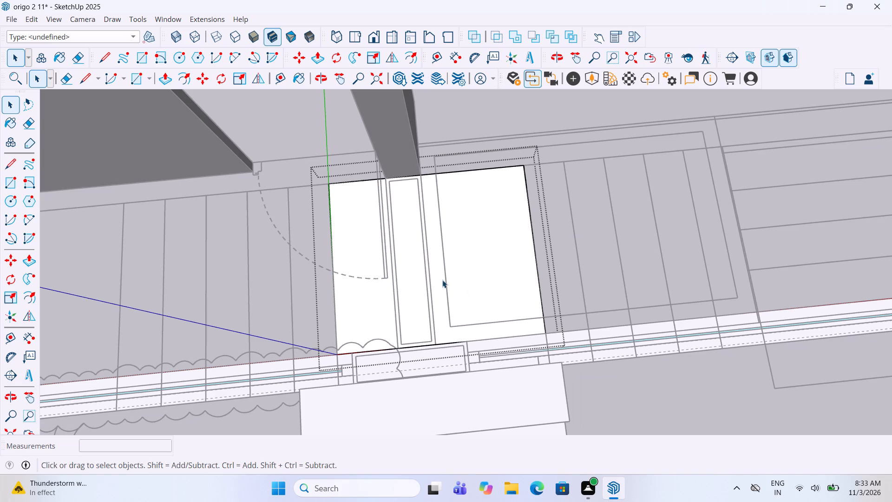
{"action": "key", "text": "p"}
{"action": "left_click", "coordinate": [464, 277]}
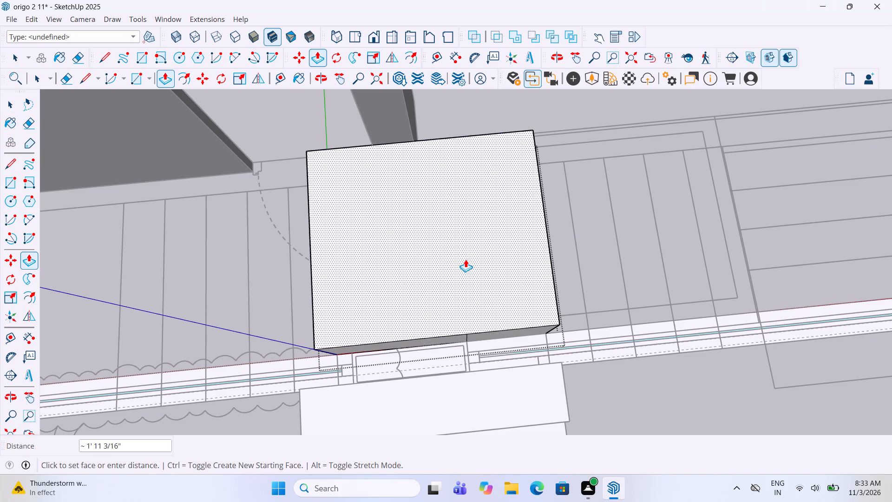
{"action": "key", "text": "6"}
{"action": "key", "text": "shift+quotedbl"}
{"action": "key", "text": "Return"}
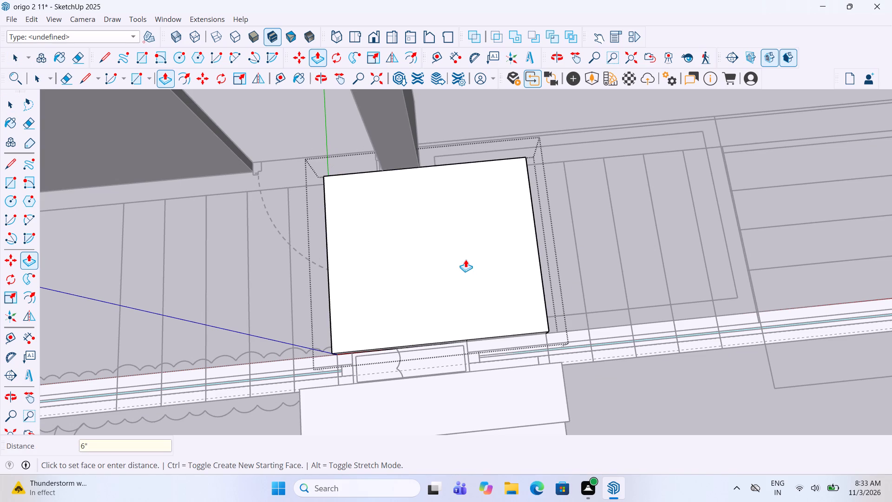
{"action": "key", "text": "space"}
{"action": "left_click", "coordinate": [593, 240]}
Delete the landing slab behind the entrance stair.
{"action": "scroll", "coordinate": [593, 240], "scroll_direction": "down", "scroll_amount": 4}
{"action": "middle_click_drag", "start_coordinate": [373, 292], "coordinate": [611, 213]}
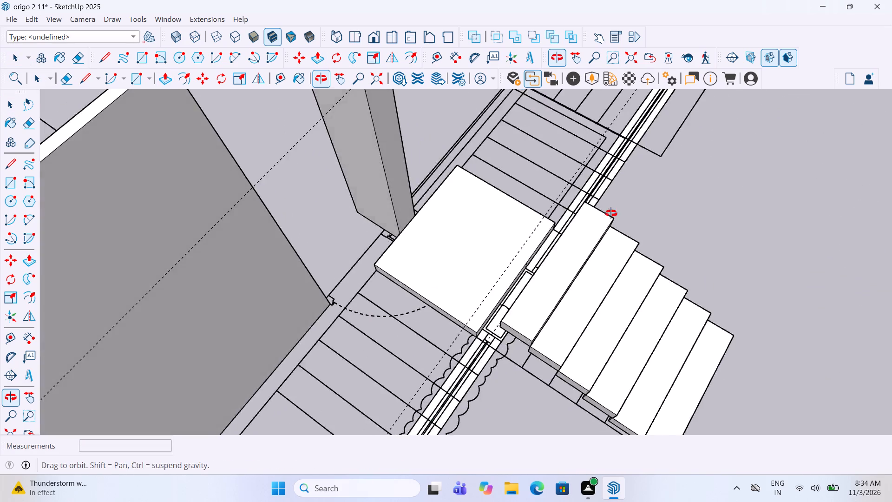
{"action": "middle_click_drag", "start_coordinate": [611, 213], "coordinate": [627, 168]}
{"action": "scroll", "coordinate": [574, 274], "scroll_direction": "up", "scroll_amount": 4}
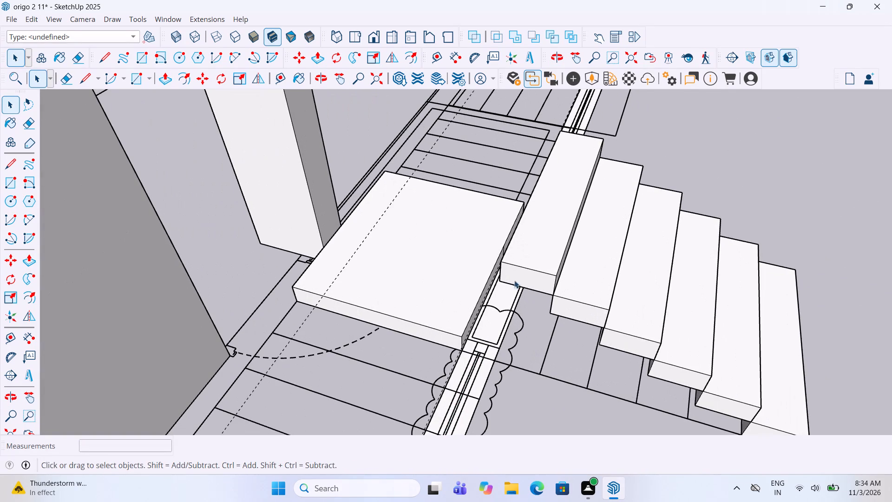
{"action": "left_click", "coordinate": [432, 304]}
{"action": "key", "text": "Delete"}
Copy the landing and its side-flight steps from the neighbouring floor's stair, setting the landing's lower front corner on this stair's top step.
{"action": "scroll", "coordinate": [422, 302], "scroll_direction": "down", "scroll_amount": 10}
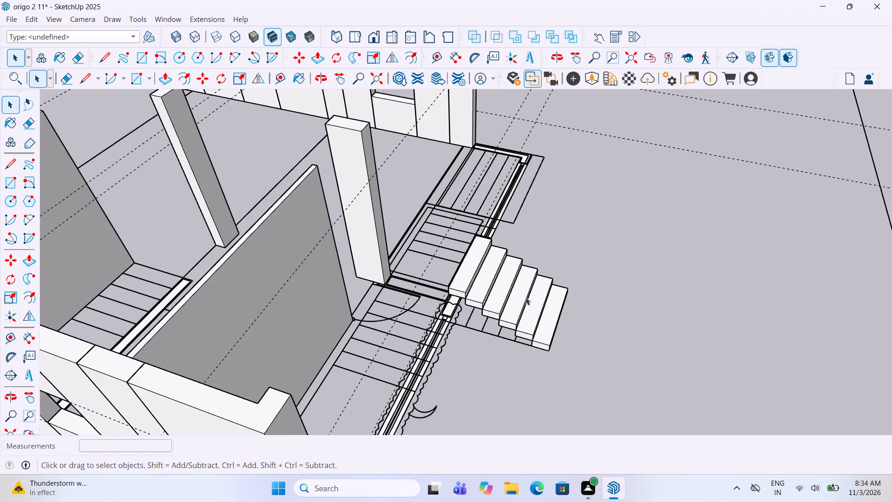
{"action": "middle_click_drag", "start_coordinate": [609, 276], "coordinate": [365, 300]}
{"action": "scroll", "coordinate": [363, 292], "scroll_direction": "down", "scroll_amount": 11}
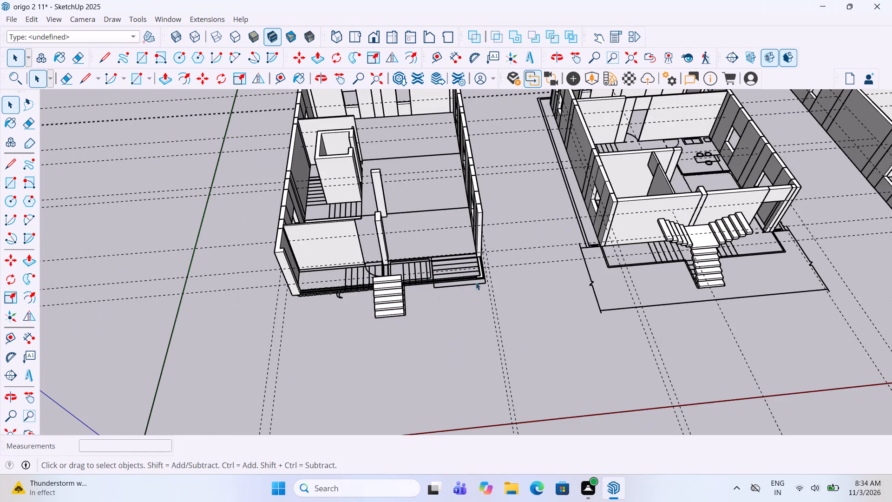
{"action": "middle_click_drag", "start_coordinate": [485, 276], "coordinate": [463, 260]}
{"action": "scroll", "coordinate": [738, 286], "scroll_direction": "up", "scroll_amount": 4}
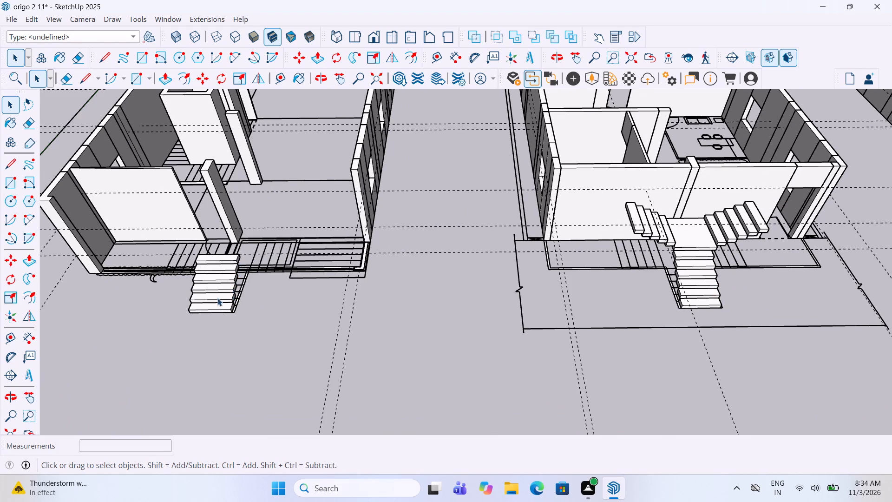
{"action": "scroll", "coordinate": [213, 303], "scroll_direction": "up", "scroll_amount": 3}
{"action": "scroll", "coordinate": [246, 256], "scroll_direction": "down", "scroll_amount": 2}
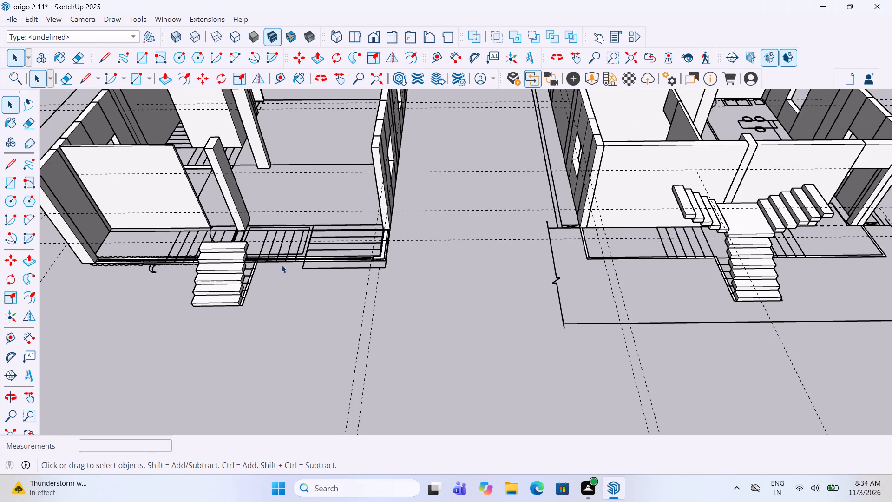
{"action": "middle_click_drag", "start_coordinate": [436, 243], "coordinate": [442, 247]}
{"action": "scroll", "coordinate": [768, 214], "scroll_direction": "up", "scroll_amount": 3}
{"action": "left_click", "coordinate": [752, 216]}
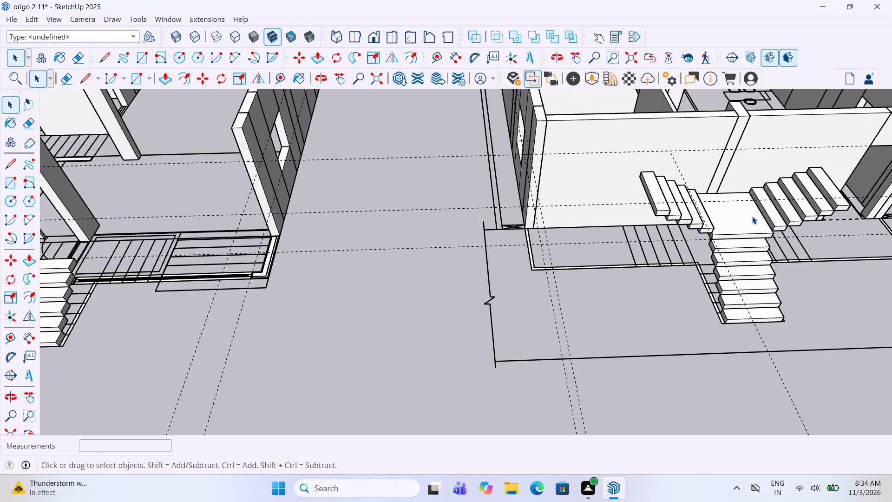
{"action": "left_click", "coordinate": [771, 212], "text": "ctrl"}
{"action": "left_click", "coordinate": [787, 210], "text": "ctrl"}
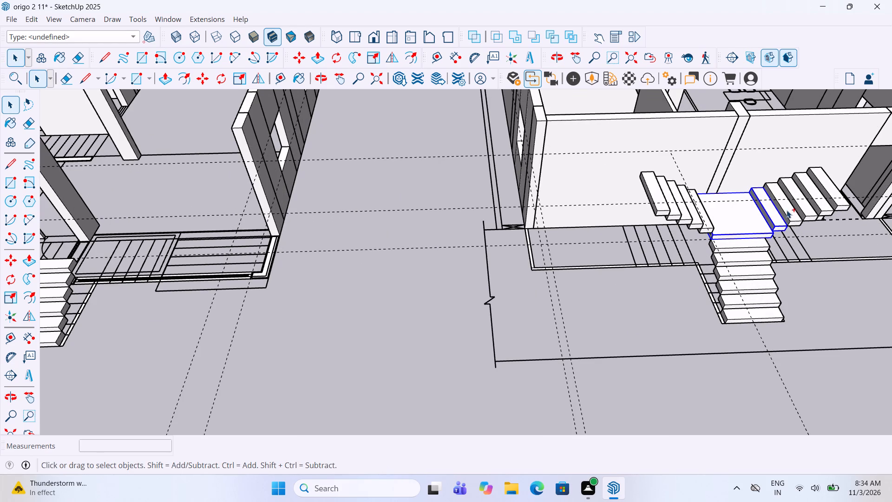
{"action": "left_click", "coordinate": [802, 209], "text": "ctrl"}
{"action": "left_click", "coordinate": [816, 204], "text": "ctrl"}
{"action": "left_click", "coordinate": [836, 197], "text": "ctrl"}
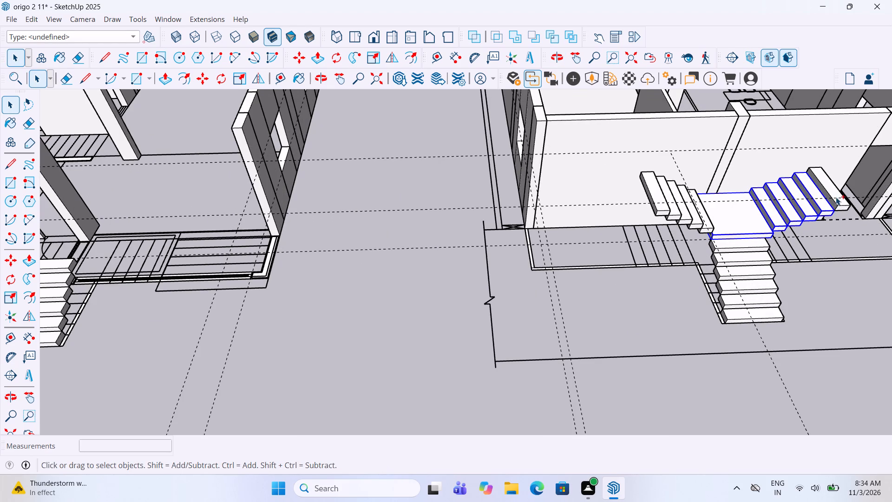
{"action": "left_click", "coordinate": [707, 225], "text": "ctrl"}
{"action": "left_click", "coordinate": [695, 223], "text": "ctrl"}
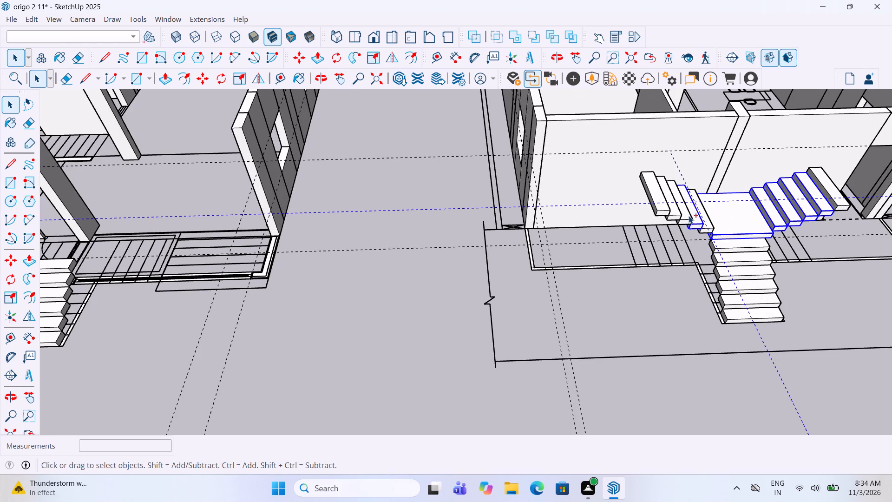
{"action": "left_click", "coordinate": [687, 215], "text": "ctrl"}
{"action": "left_click", "coordinate": [675, 212], "text": "ctrl"}
{"action": "left_click", "coordinate": [662, 205], "text": "ctrl"}
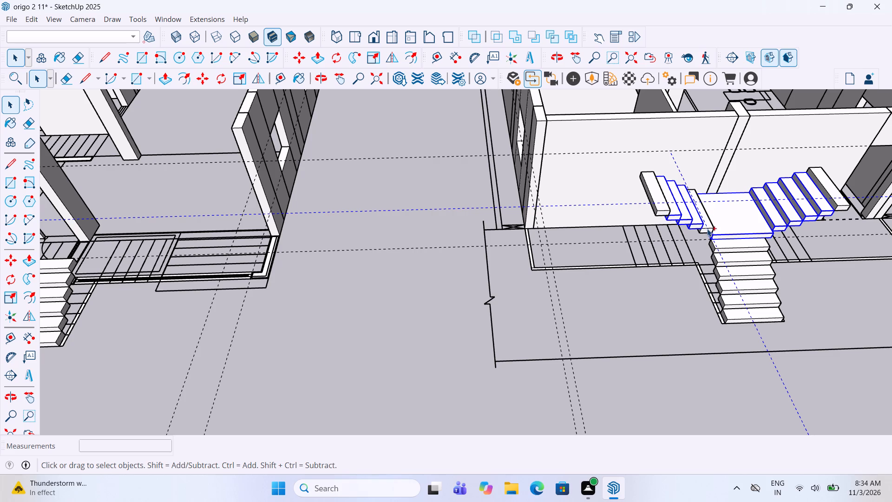
{"action": "left_click", "coordinate": [708, 229], "text": "ctrl"}
{"action": "scroll", "coordinate": [708, 223], "scroll_direction": "up", "scroll_amount": 4}
{"action": "left_click", "coordinate": [712, 229], "text": "ctrl"}
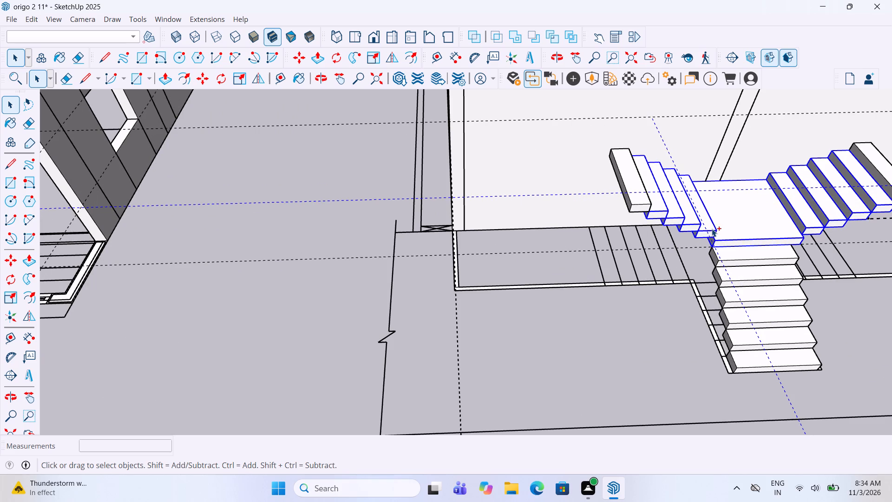
{"action": "left_click", "coordinate": [636, 198], "text": "ctrl"}
{"action": "scroll", "coordinate": [741, 238], "scroll_direction": "up", "scroll_amount": 7}
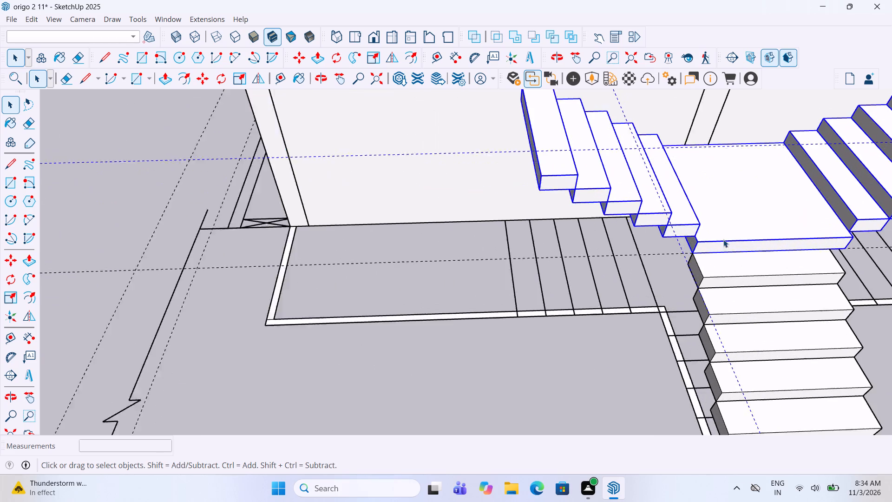
{"action": "scroll", "coordinate": [723, 239], "scroll_direction": "up", "scroll_amount": 5}
{"action": "key", "text": "m"}
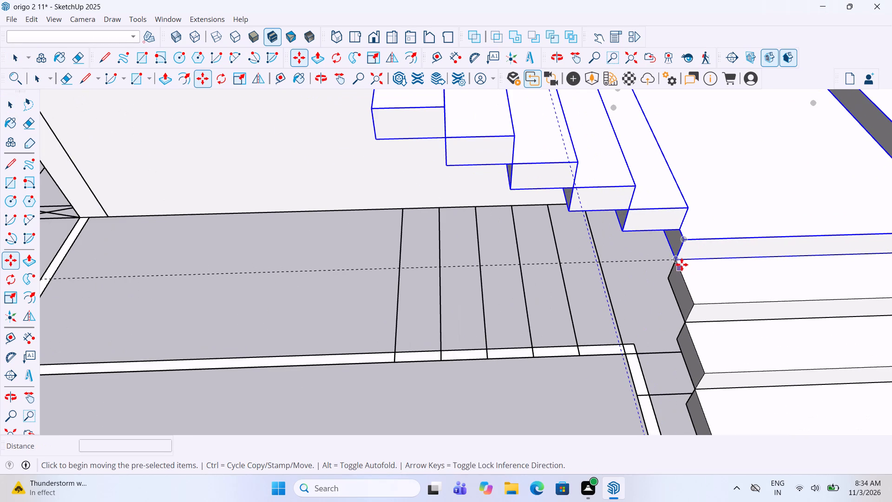
{"action": "left_click", "coordinate": [680, 260]}
{"action": "scroll", "coordinate": [651, 299], "scroll_direction": "down", "scroll_amount": 11}
{"action": "scroll", "coordinate": [693, 279], "scroll_direction": "down", "scroll_amount": 8}
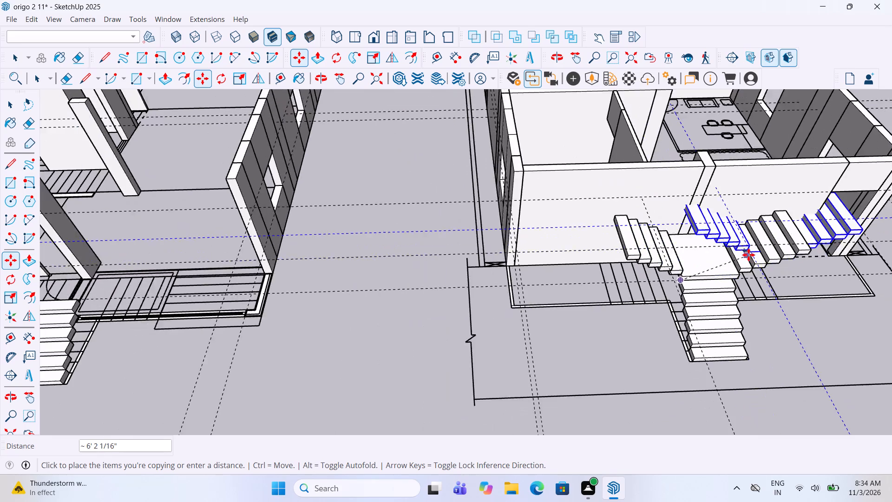
{"action": "scroll", "coordinate": [748, 255], "scroll_direction": "down", "scroll_amount": 3}
{"action": "scroll", "coordinate": [420, 249], "scroll_direction": "up", "scroll_amount": 3}
{"action": "scroll", "coordinate": [328, 265], "scroll_direction": "up", "scroll_amount": 4}
{"action": "scroll", "coordinate": [263, 301], "scroll_direction": "up", "scroll_amount": 4}
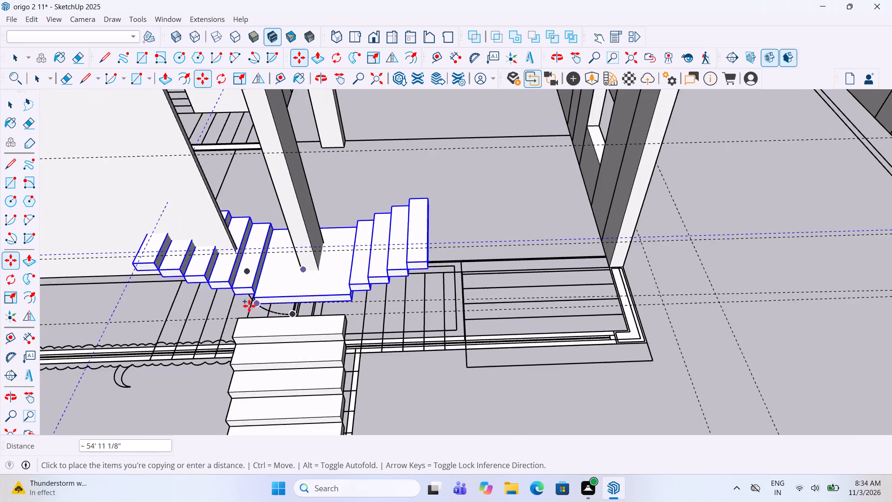
{"action": "scroll", "coordinate": [249, 306], "scroll_direction": "up", "scroll_amount": 4}
{"action": "left_click", "coordinate": [230, 329]}
{"action": "key", "text": "space"}
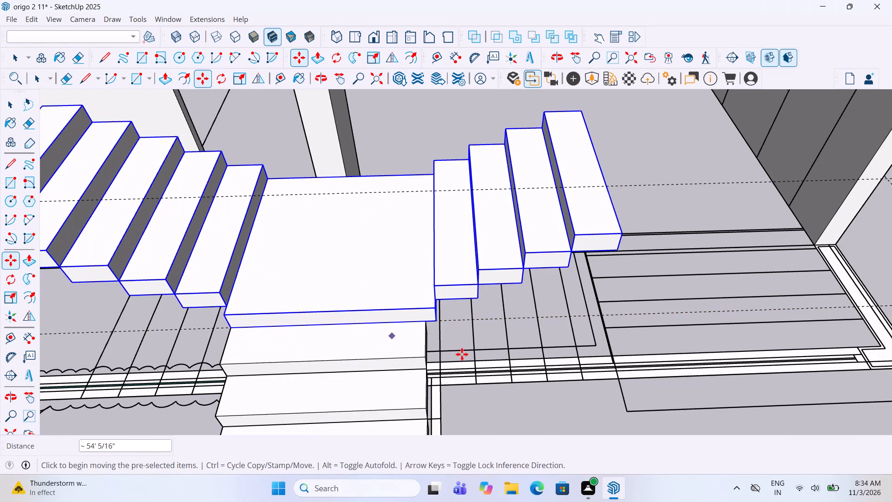
{"action": "left_click", "coordinate": [556, 423]}
Examine the copied landing and side flights against the plan and the neighbouring floor's stair.
{"action": "scroll", "coordinate": [531, 330], "scroll_direction": "down", "scroll_amount": 6}
{"action": "scroll", "coordinate": [497, 234], "scroll_direction": "down", "scroll_amount": 9}
{"action": "middle_click_drag", "start_coordinate": [492, 250], "coordinate": [496, 253]}
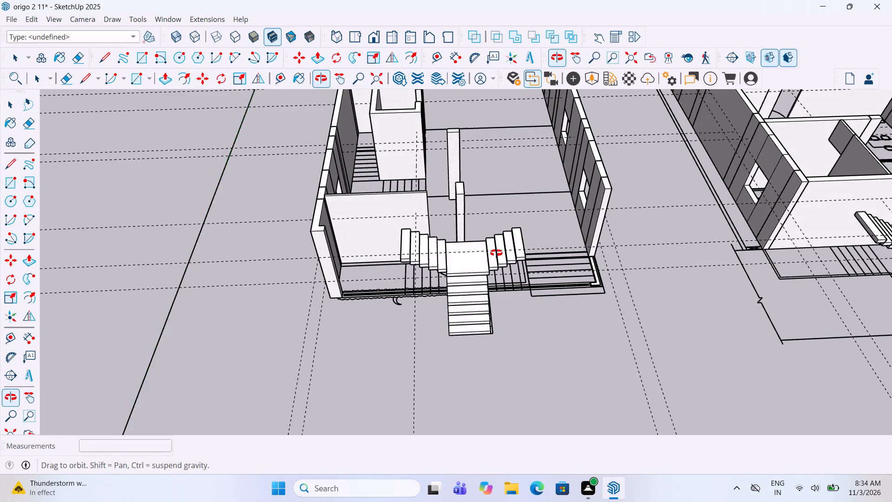
{"action": "middle_click_drag", "start_coordinate": [496, 253], "coordinate": [485, 250]}
{"action": "scroll", "coordinate": [426, 272], "scroll_direction": "down", "scroll_amount": 3}
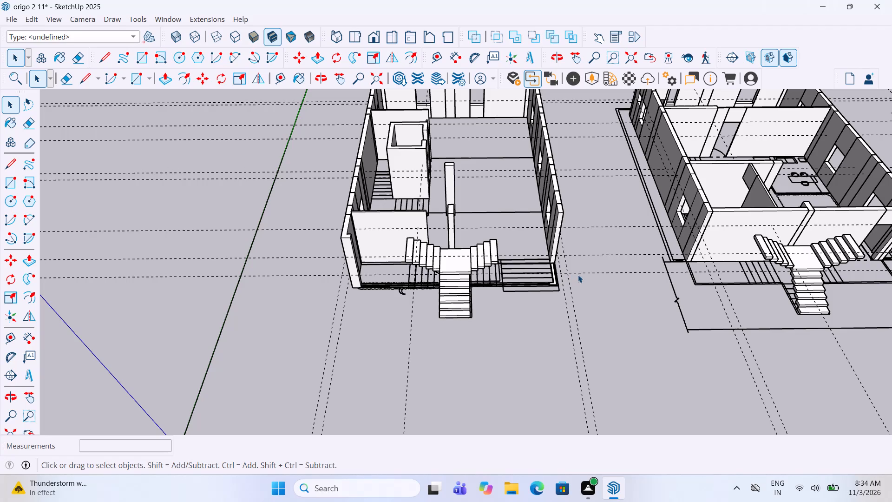
{"action": "scroll", "coordinate": [863, 261], "scroll_direction": "up", "scroll_amount": 2}
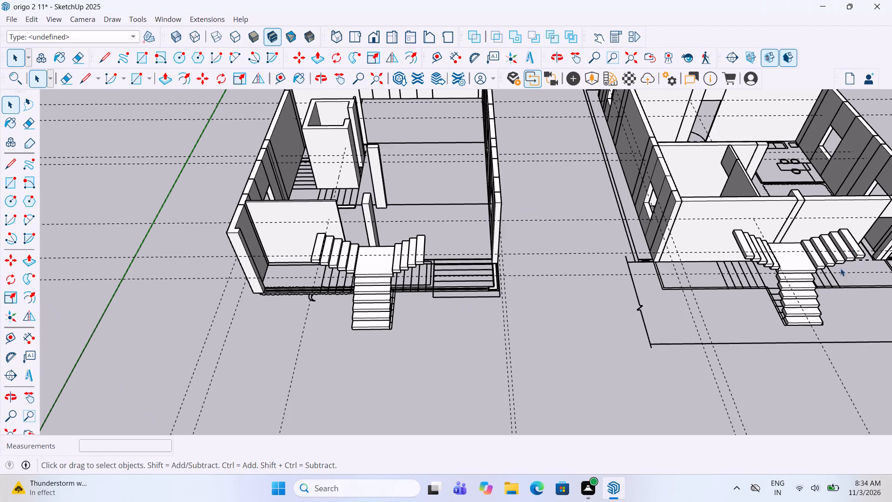
{"action": "scroll", "coordinate": [466, 250], "scroll_direction": "up", "scroll_amount": 2}
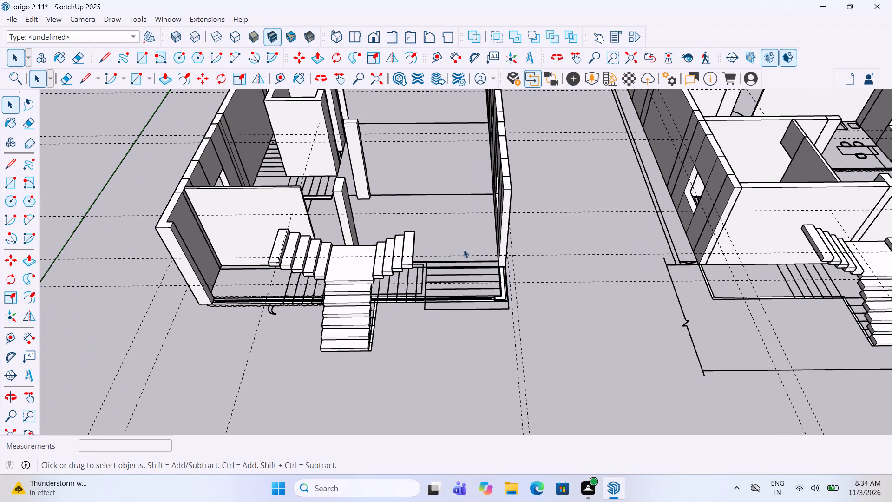
Copy the highest step of the four-step side flight once more, corner to corner, as its fifth step.
{"action": "middle_click_drag", "start_coordinate": [464, 250], "coordinate": [632, 282]}
{"action": "scroll", "coordinate": [454, 283], "scroll_direction": "up", "scroll_amount": 6}
{"action": "middle_click_drag", "start_coordinate": [457, 293], "coordinate": [309, 237]}
{"action": "scroll", "coordinate": [432, 310], "scroll_direction": "up", "scroll_amount": 4}
{"action": "scroll", "coordinate": [418, 254], "scroll_direction": "up", "scroll_amount": 2}
{"action": "left_click", "coordinate": [414, 251]}
{"action": "scroll", "coordinate": [414, 251], "scroll_direction": "up", "scroll_amount": 2}
{"action": "key", "text": "m"}
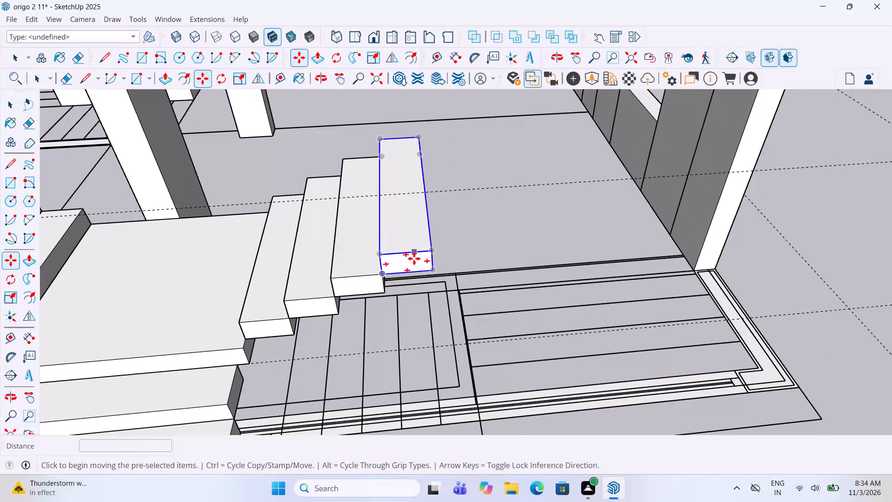
{"action": "left_click", "coordinate": [384, 276]}
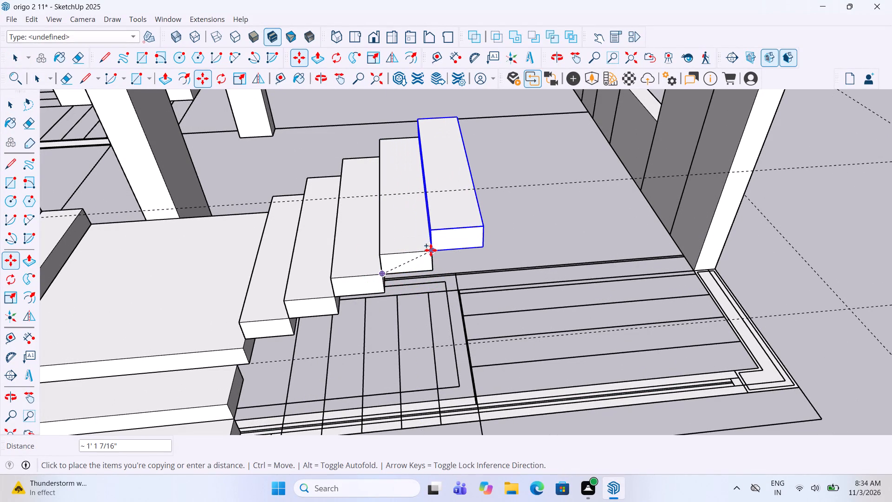
{"action": "left_click", "coordinate": [431, 250]}
{"action": "key", "text": "space"}
{"action": "left_click", "coordinate": [548, 240]}
Examine the entrance stair with its landing and both side flights within the surrounding floor.
{"action": "scroll", "coordinate": [547, 246], "scroll_direction": "down", "scroll_amount": 5}
{"action": "scroll", "coordinate": [545, 255], "scroll_direction": "up", "scroll_amount": 1}
{"action": "middle_click_drag", "start_coordinate": [545, 255], "coordinate": [531, 312]}
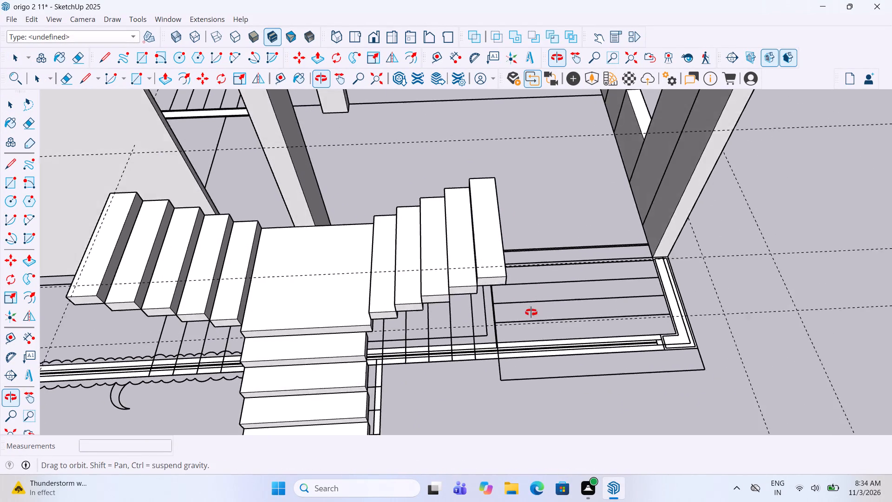
{"action": "middle_click_drag", "start_coordinate": [531, 312], "coordinate": [517, 303]}
{"action": "scroll", "coordinate": [516, 303], "scroll_direction": "down", "scroll_amount": 10}
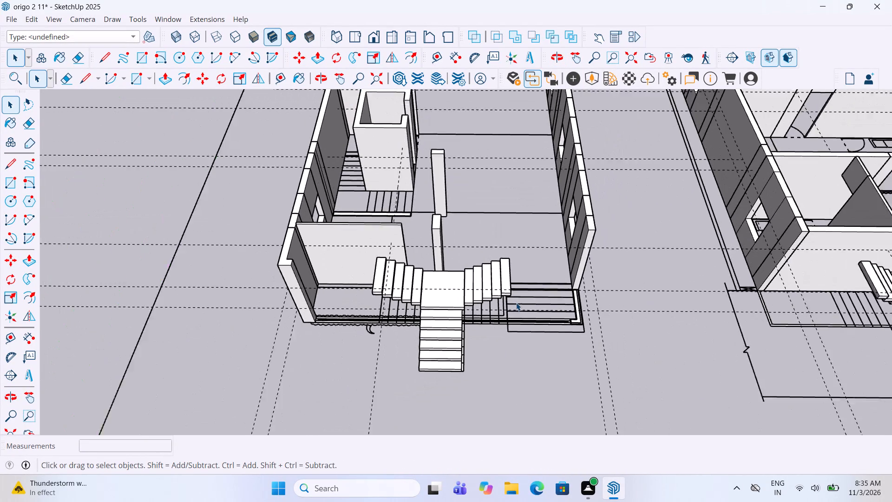
Raise the flat partition strip beside the internal staircase up to the top of the outer walls.
{"action": "scroll", "coordinate": [516, 303], "scroll_direction": "down", "scroll_amount": 2}
{"action": "middle_click_drag", "start_coordinate": [422, 195], "coordinate": [433, 247]}
{"action": "scroll", "coordinate": [354, 215], "scroll_direction": "up", "scroll_amount": 12}
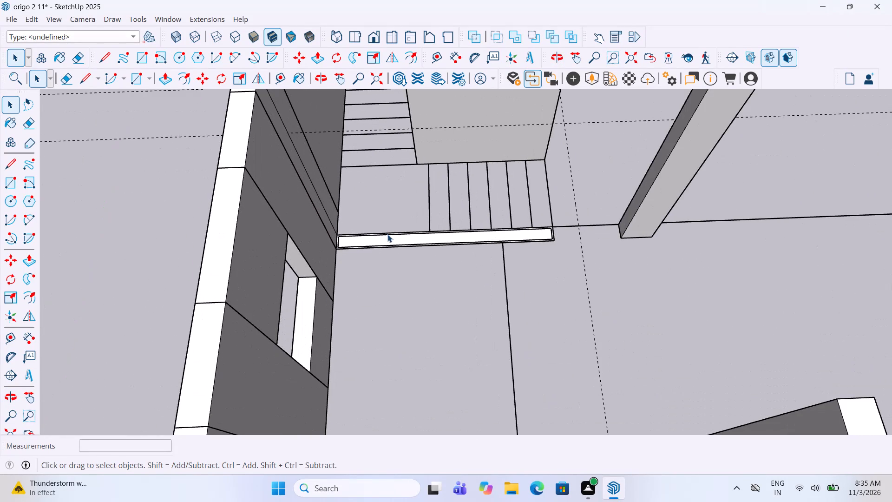
{"action": "left_click", "coordinate": [389, 237]}
{"action": "left_click", "coordinate": [389, 237]}
{"action": "left_click", "coordinate": [389, 237]}
{"action": "key", "text": "p"}
{"action": "left_click", "coordinate": [393, 237]}
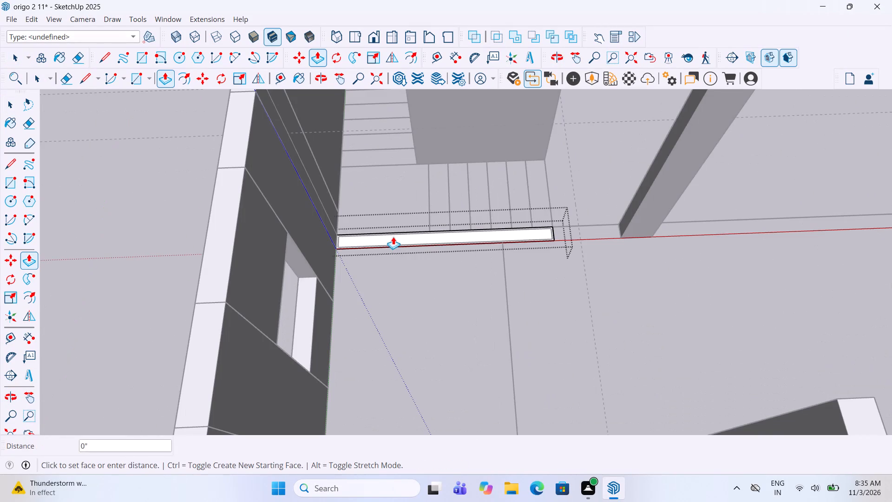
{"action": "left_click", "coordinate": [226, 222]}
{"action": "key", "text": "space"}
{"action": "left_click", "coordinate": [429, 313]}
{"action": "scroll", "coordinate": [423, 332], "scroll_direction": "down", "scroll_amount": 6}
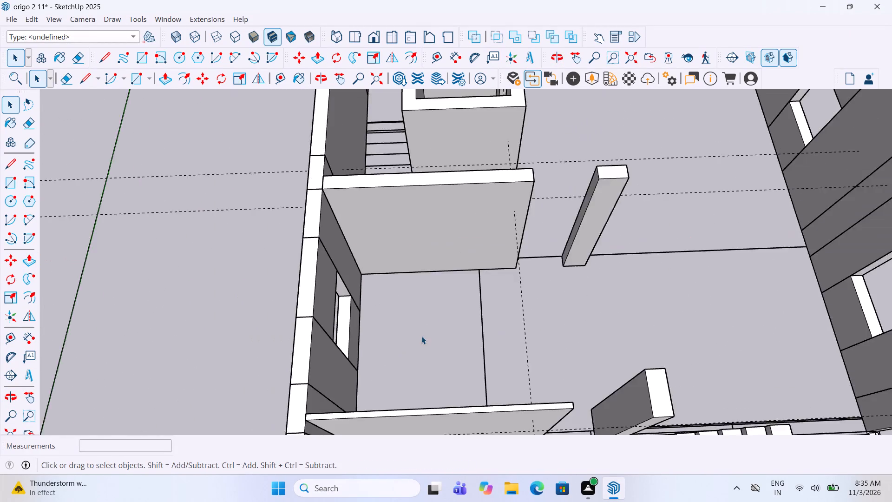
Examine the floor's walls, lift shaft, internal stairs and entrance from several angles for parts still flat.
{"action": "scroll", "coordinate": [421, 336], "scroll_direction": "down", "scroll_amount": 4}
{"action": "middle_click_drag", "start_coordinate": [473, 244], "coordinate": [468, 312]}
{"action": "scroll", "coordinate": [464, 363], "scroll_direction": "up", "scroll_amount": 1}
{"action": "scroll", "coordinate": [456, 331], "scroll_direction": "down", "scroll_amount": 3}
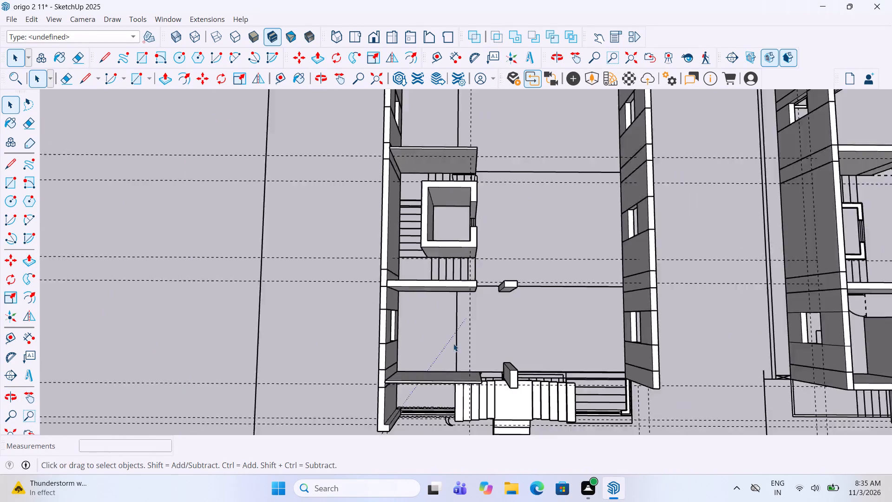
{"action": "scroll", "coordinate": [453, 343], "scroll_direction": "down", "scroll_amount": 8}
{"action": "middle_click_drag", "start_coordinate": [460, 342], "coordinate": [307, 271]}
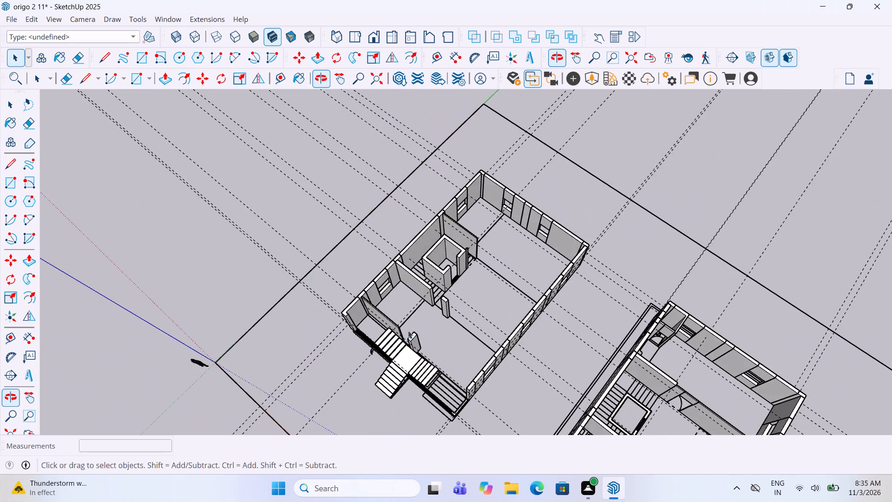
{"action": "scroll", "coordinate": [438, 336], "scroll_direction": "up", "scroll_amount": 5}
{"action": "middle_click_drag", "start_coordinate": [438, 336], "coordinate": [419, 322]}
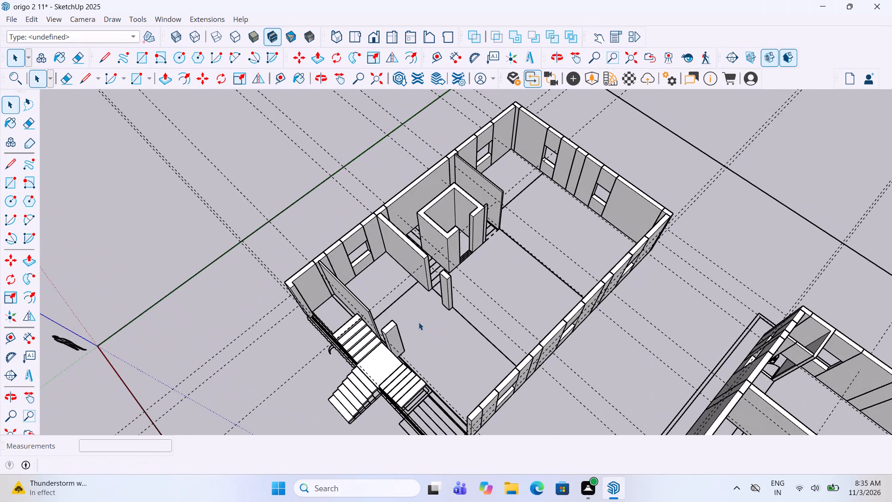
{"action": "scroll", "coordinate": [420, 320], "scroll_direction": "down", "scroll_amount": 4}
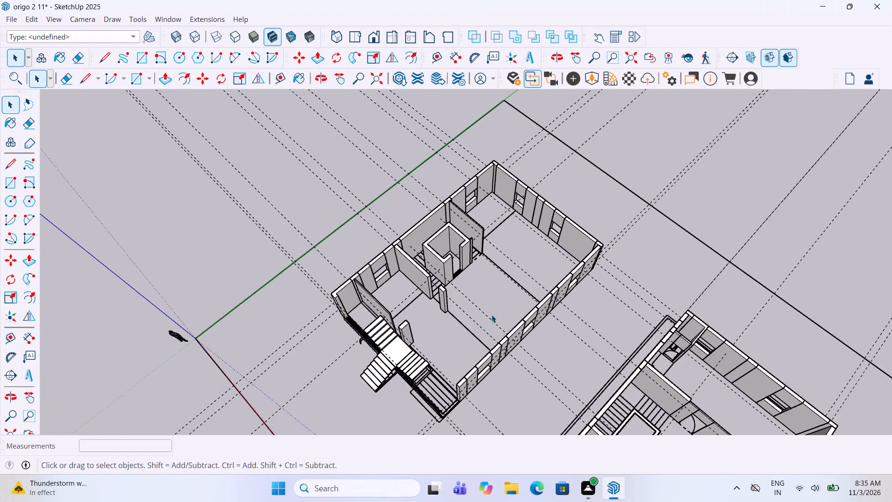
{"action": "scroll", "coordinate": [501, 304], "scroll_direction": "up", "scroll_amount": 5}
{"action": "middle_click_drag", "start_coordinate": [463, 252], "coordinate": [454, 252]}
{"action": "scroll", "coordinate": [463, 252], "scroll_direction": "up", "scroll_amount": 1}
{"action": "scroll", "coordinate": [451, 261], "scroll_direction": "down", "scroll_amount": 7}
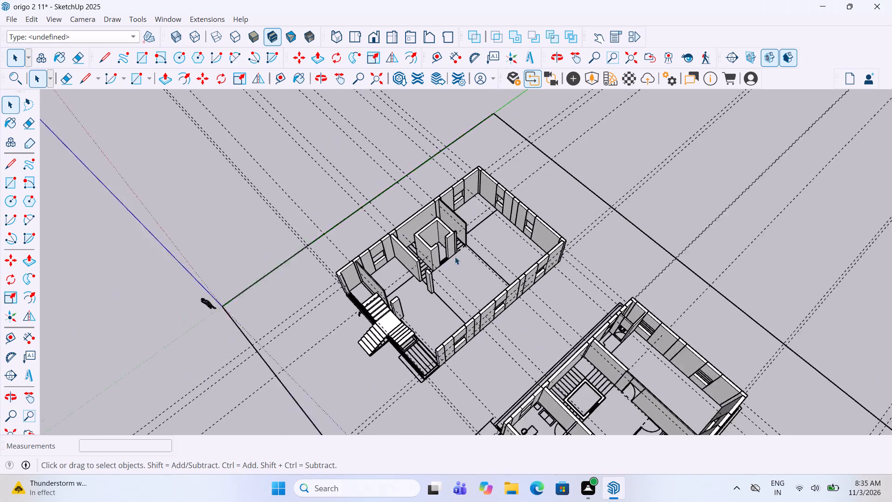
{"action": "scroll", "coordinate": [455, 257], "scroll_direction": "down", "scroll_amount": 9}
{"action": "scroll", "coordinate": [485, 220], "scroll_direction": "up", "scroll_amount": 8}
{"action": "scroll", "coordinate": [523, 252], "scroll_direction": "up", "scroll_amount": 2}
Draw a 3' 3" by 3" rectangle across the plan's door position between the lift shaft wall and the partition.
{"action": "middle_click_drag", "start_coordinate": [523, 251], "coordinate": [512, 246]}
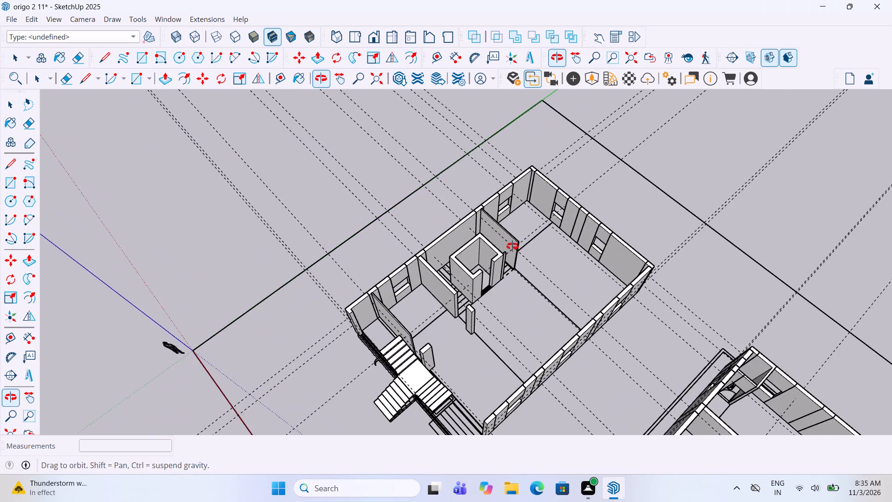
{"action": "middle_click_drag", "start_coordinate": [512, 246], "coordinate": [343, 233]}
{"action": "scroll", "coordinate": [453, 292], "scroll_direction": "up", "scroll_amount": 4}
{"action": "scroll", "coordinate": [499, 328], "scroll_direction": "up", "scroll_amount": 4}
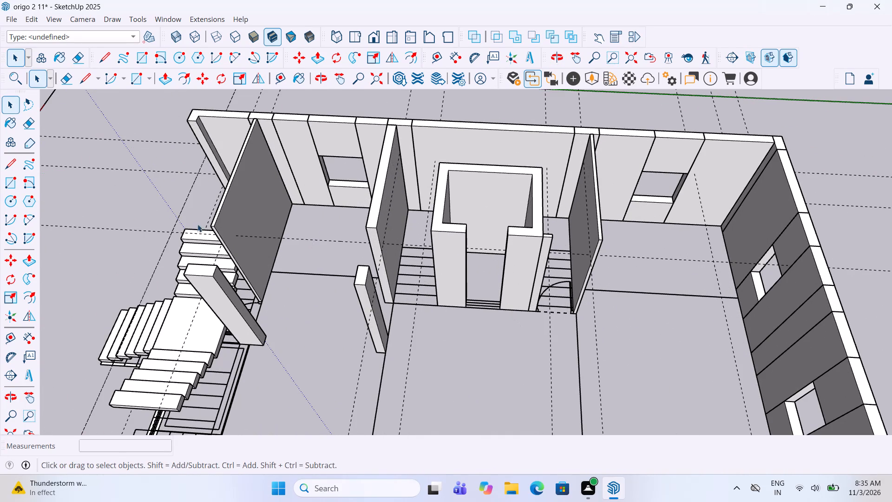
{"action": "left_click", "coordinate": [13, 188]}
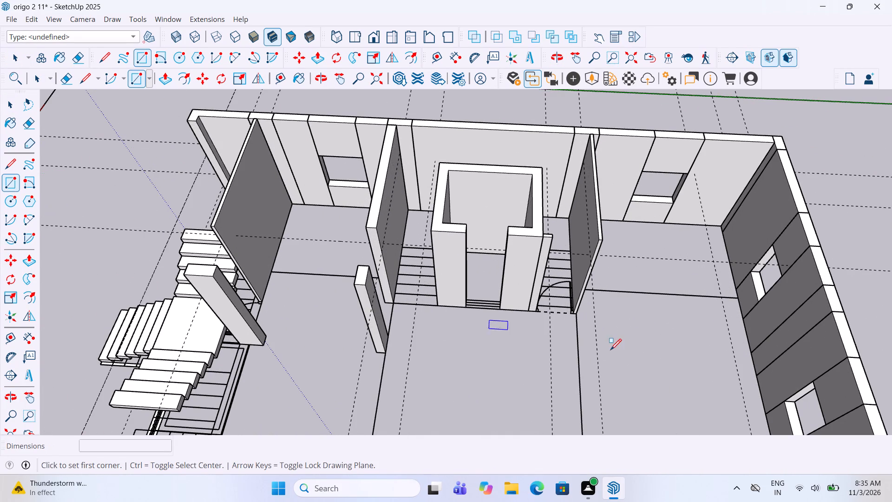
{"action": "scroll", "coordinate": [585, 296], "scroll_direction": "up", "scroll_amount": 8}
{"action": "scroll", "coordinate": [525, 316], "scroll_direction": "up", "scroll_amount": 3}
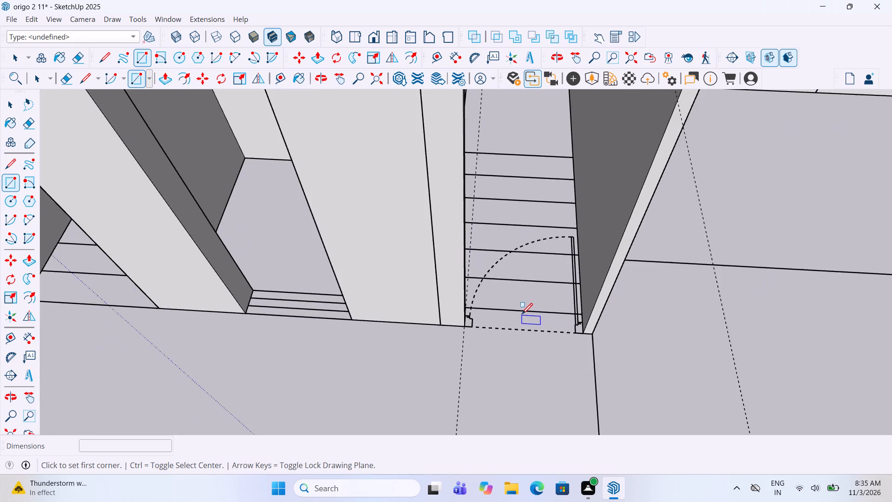
{"action": "scroll", "coordinate": [521, 315], "scroll_direction": "up", "scroll_amount": 4}
{"action": "scroll", "coordinate": [564, 324], "scroll_direction": "up", "scroll_amount": 5}
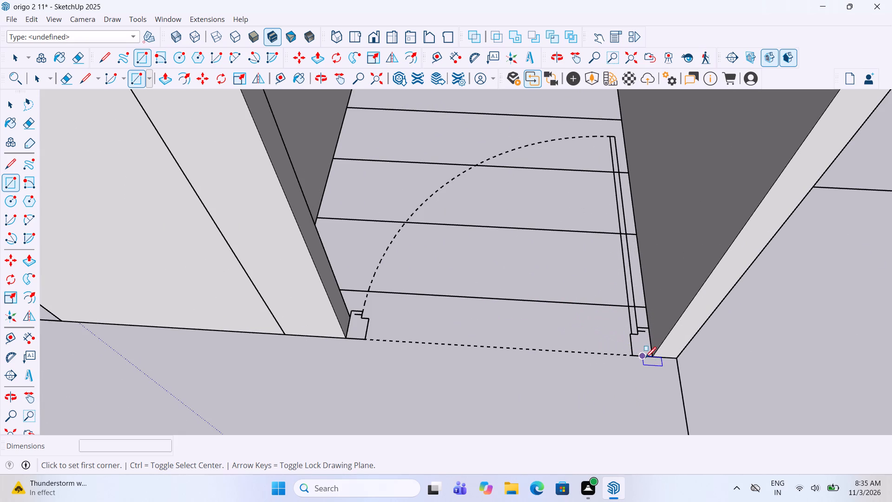
{"action": "left_click", "coordinate": [652, 357]}
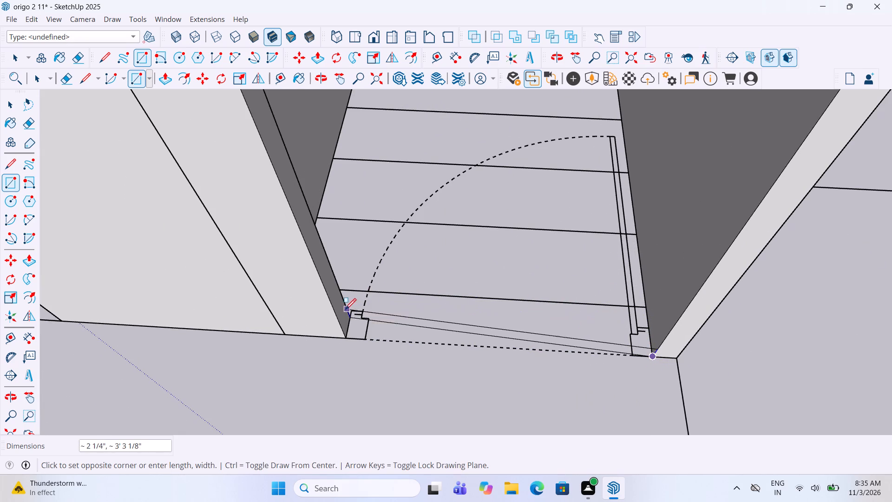
{"action": "left_click", "coordinate": [351, 314]}
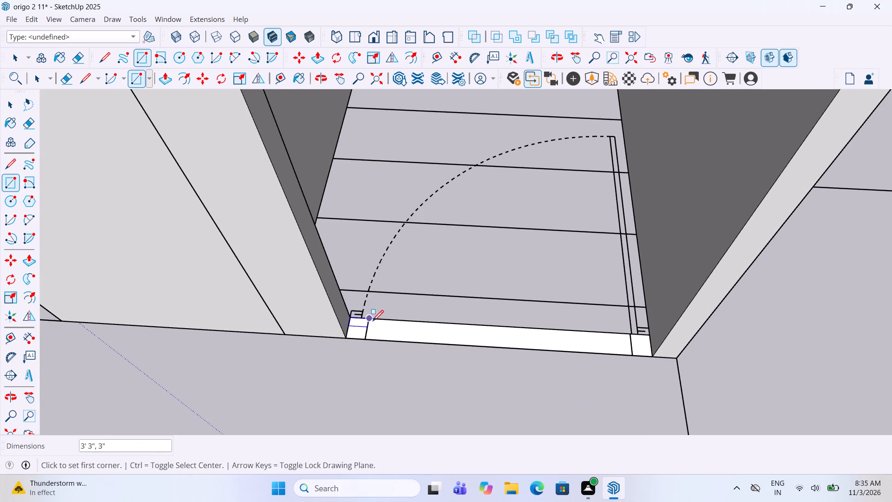
Group the doorway rectangle and raise it 11' inside its group as an infill wall.
{"action": "scroll", "coordinate": [373, 322], "scroll_direction": "up", "scroll_amount": 5}
{"action": "key", "text": "space"}
{"action": "left_click", "coordinate": [433, 347]}
{"action": "right_click", "coordinate": [433, 347]}
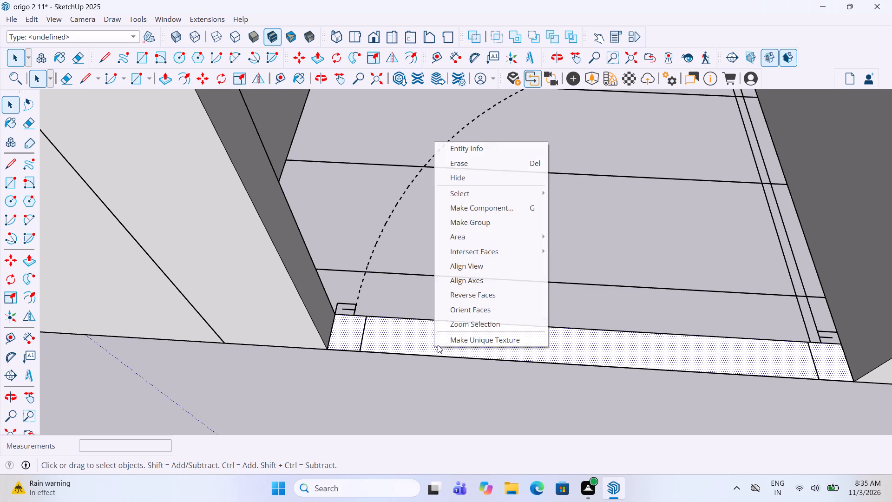
{"action": "left_click", "coordinate": [472, 226]}
{"action": "double_click", "coordinate": [457, 350]}
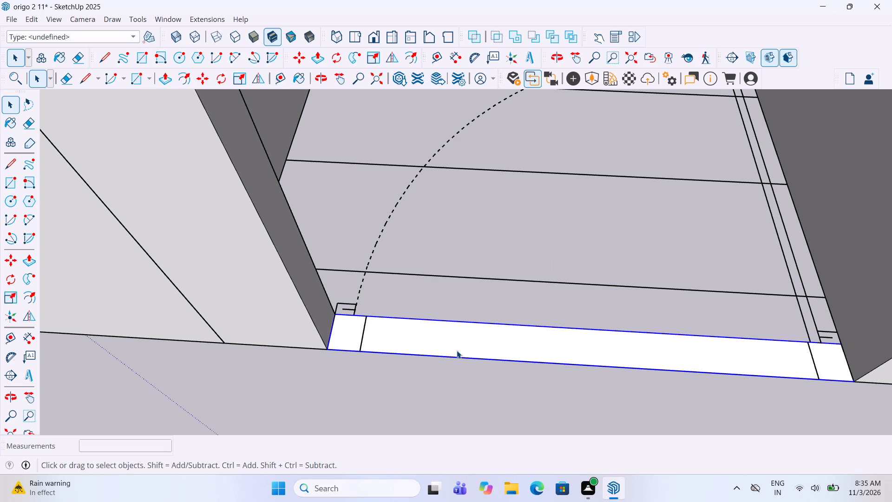
{"action": "key", "text": "p"}
{"action": "left_click", "coordinate": [449, 342]}
{"action": "scroll", "coordinate": [451, 332], "scroll_direction": "down", "scroll_amount": 11}
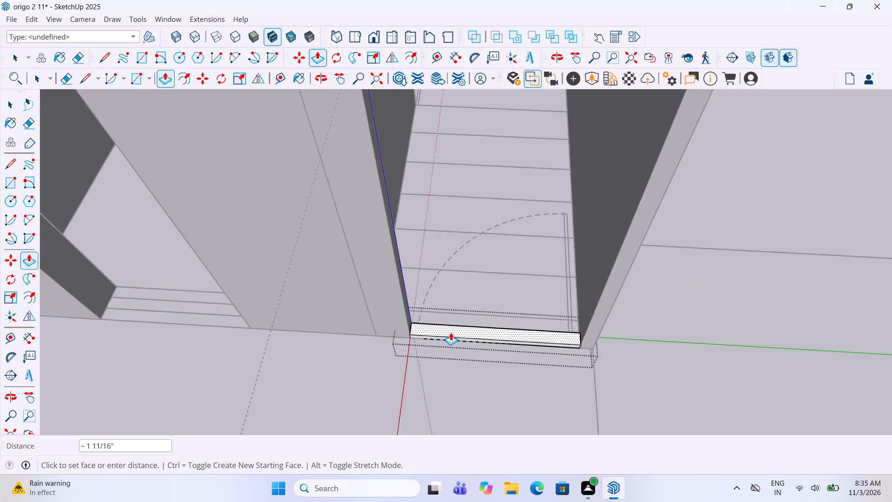
{"action": "scroll", "coordinate": [451, 332], "scroll_direction": "down", "scroll_amount": 12}
{"action": "left_click", "coordinate": [392, 186]}
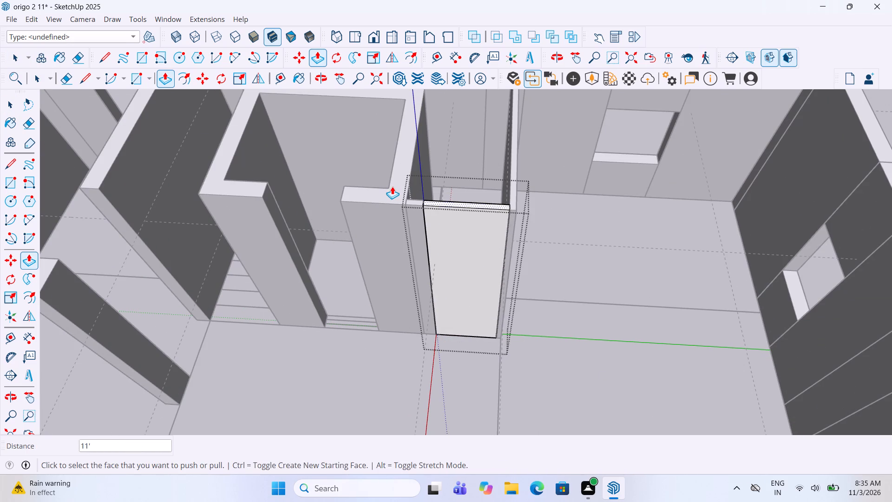
{"action": "key", "text": "space"}
{"action": "left_click", "coordinate": [384, 357]}
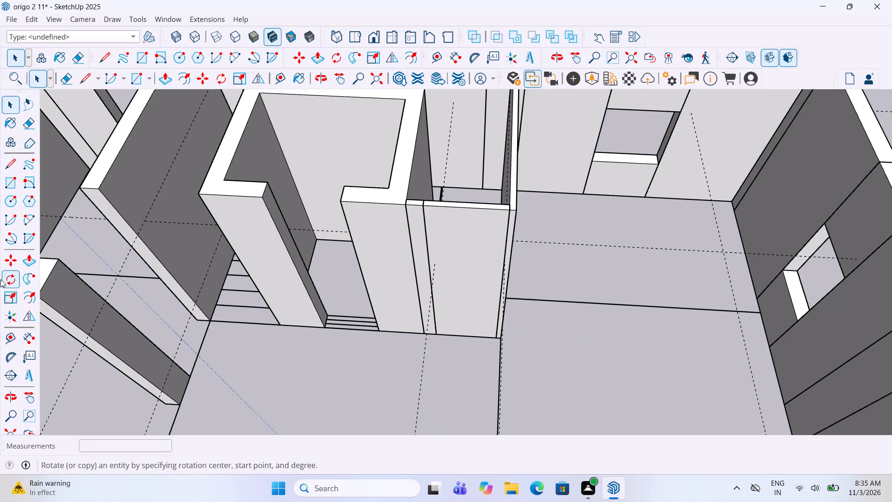
Place a horizontal guide 8' above the infill wall's bottom edge.
{"action": "left_click", "coordinate": [4, 327]}
{"action": "left_click", "coordinate": [6, 335]}
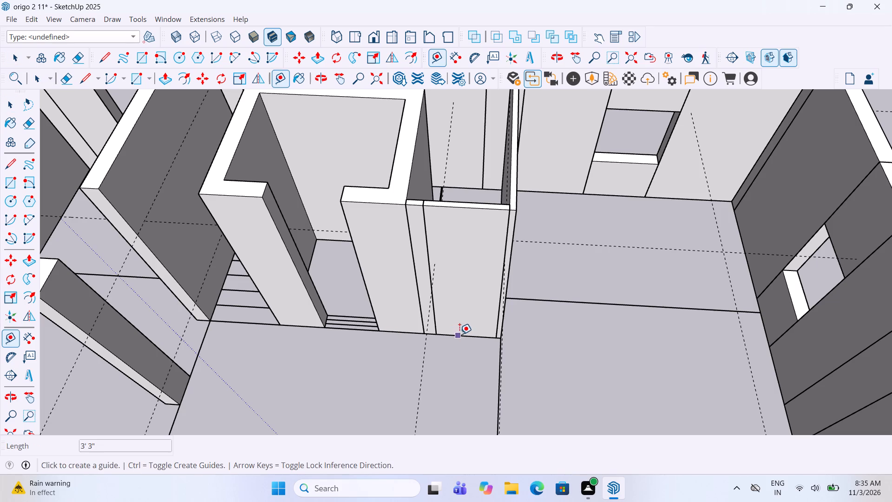
{"action": "left_click", "coordinate": [451, 334]}
{"action": "type", "text": "8'"}
{"action": "key", "text": "Return"}
{"action": "key", "text": "space"}
Cut a door opening through the 3" infill wall, spanning its full width from the floor to the 8' guide.
{"action": "left_click", "coordinate": [470, 323]}
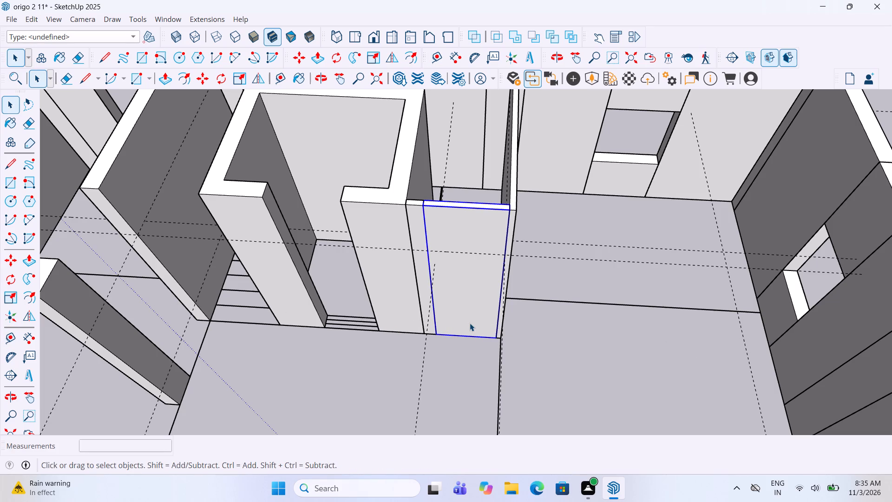
{"action": "left_click", "coordinate": [463, 309]}
{"action": "left_click", "coordinate": [463, 310]}
{"action": "left_click", "coordinate": [480, 283]}
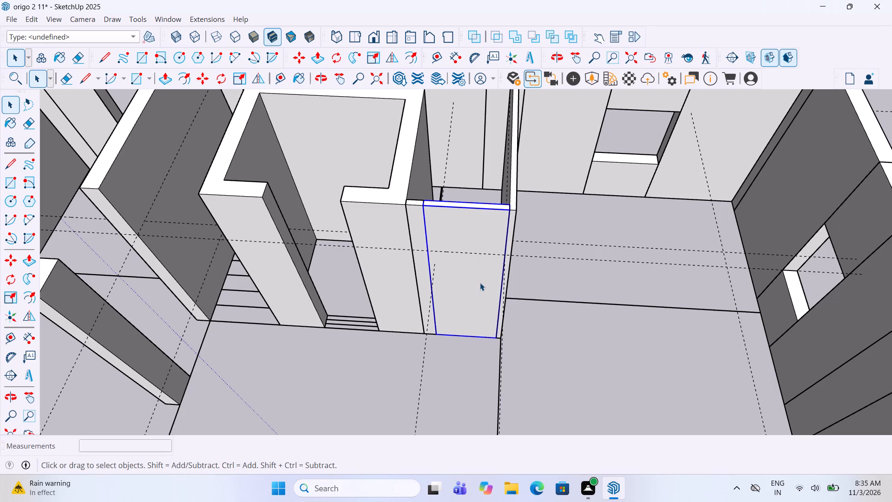
{"action": "left_click", "coordinate": [480, 283]}
{"action": "left_click", "coordinate": [0, 184]}
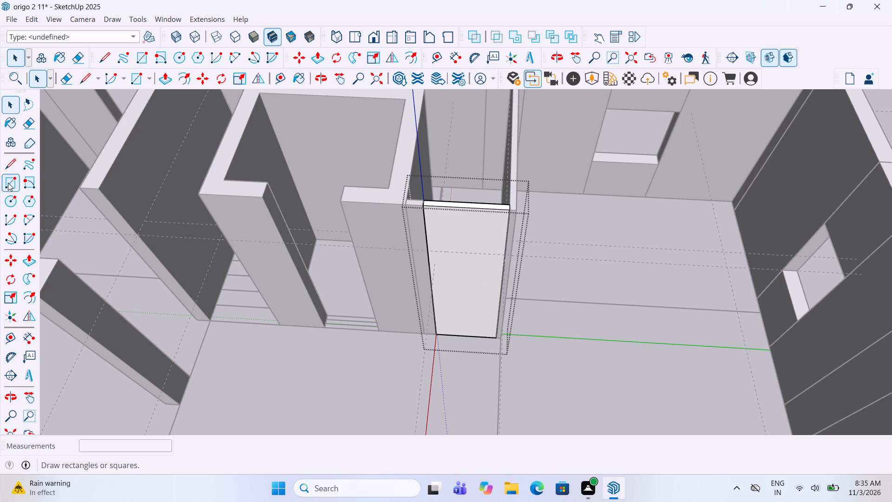
{"action": "left_click", "coordinate": [8, 183]}
{"action": "middle_click_drag", "start_coordinate": [441, 294], "coordinate": [483, 261]}
{"action": "scroll", "coordinate": [543, 223], "scroll_direction": "up", "scroll_amount": 4}
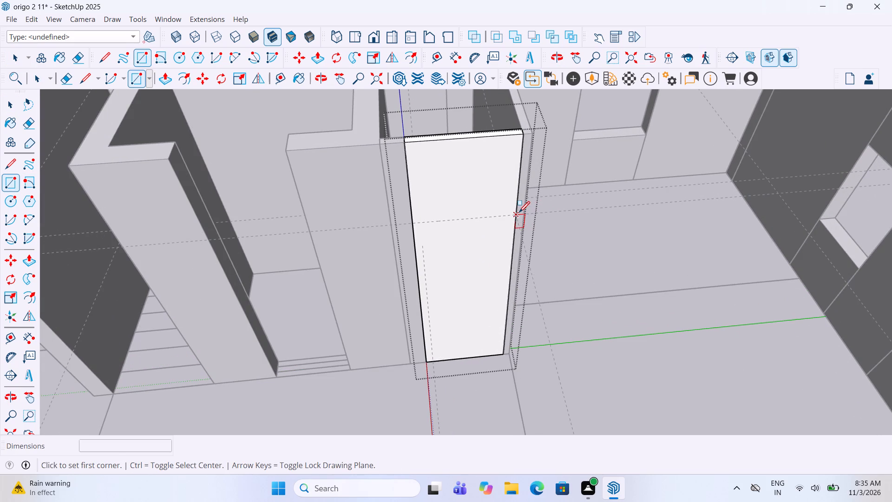
{"action": "left_click", "coordinate": [519, 213]}
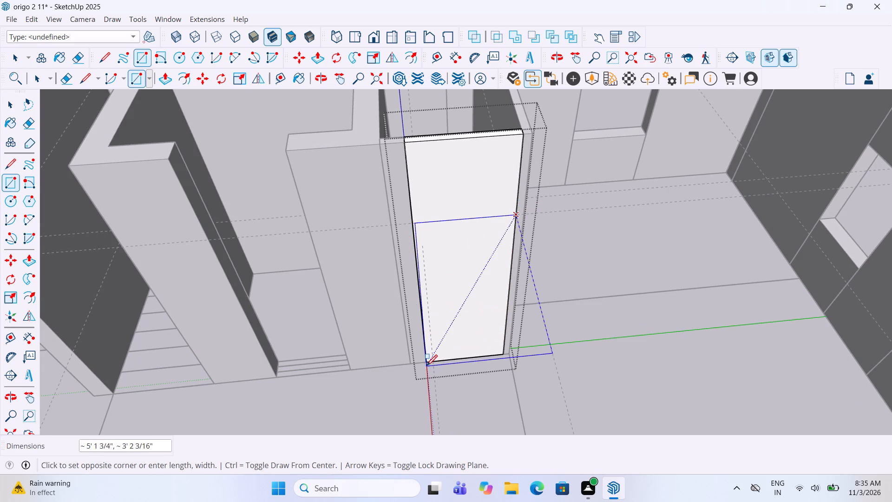
{"action": "left_click", "coordinate": [426, 361]}
{"action": "key", "text": "p"}
{"action": "left_click", "coordinate": [463, 337]}
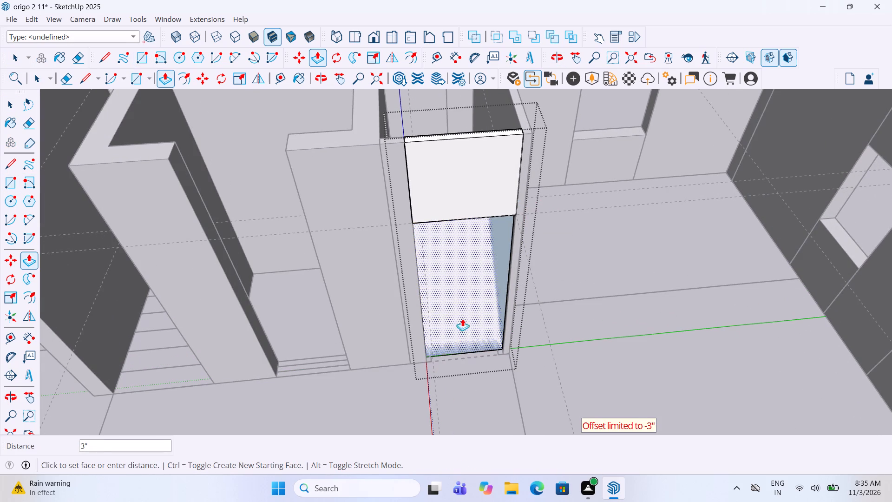
{"action": "left_click", "coordinate": [466, 277]}
{"action": "key", "text": "space"}
{"action": "left_click", "coordinate": [579, 419]}
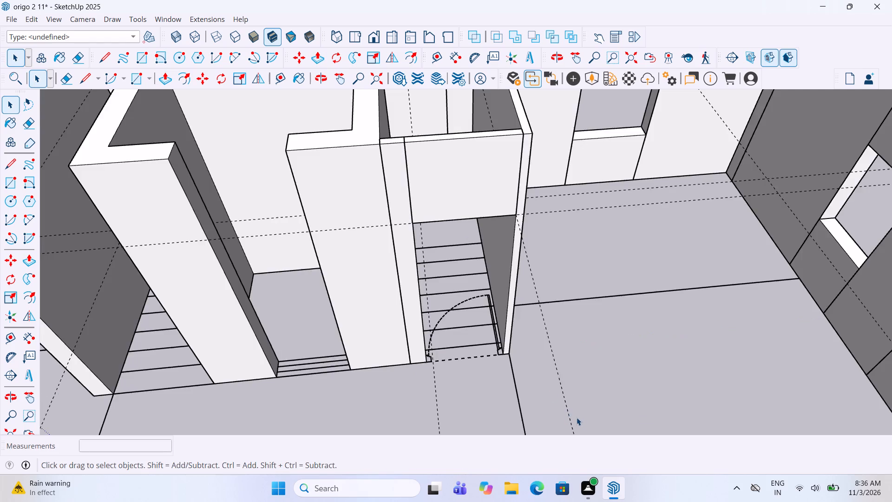
Raise the flat L-shaped wall piece at the front corner beside the entrance stair by 11' inside its group.
{"action": "scroll", "coordinate": [536, 347], "scroll_direction": "down", "scroll_amount": 4}
{"action": "middle_click_drag", "start_coordinate": [537, 347], "coordinate": [497, 380]}
{"action": "scroll", "coordinate": [491, 332], "scroll_direction": "down", "scroll_amount": 3}
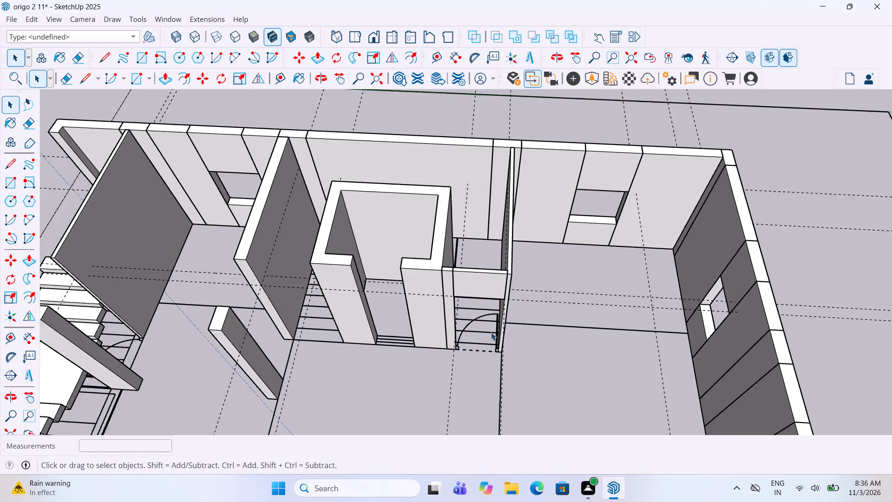
{"action": "scroll", "coordinate": [550, 275], "scroll_direction": "down", "scroll_amount": 5}
{"action": "middle_click_drag", "start_coordinate": [403, 333], "coordinate": [461, 313]}
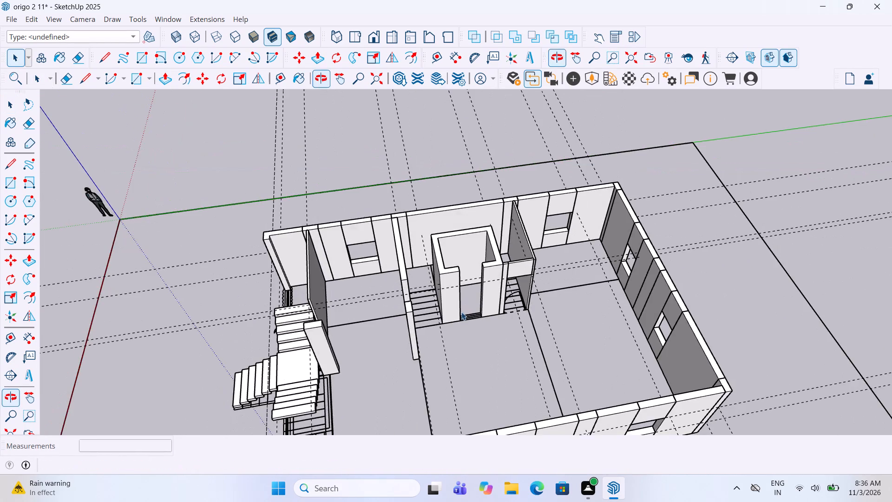
{"action": "scroll", "coordinate": [487, 286], "scroll_direction": "down", "scroll_amount": 4}
{"action": "middle_click_drag", "start_coordinate": [391, 377], "coordinate": [662, 337]}
{"action": "scroll", "coordinate": [600, 387], "scroll_direction": "up", "scroll_amount": 2}
{"action": "middle_click_drag", "start_coordinate": [600, 387], "coordinate": [608, 387]}
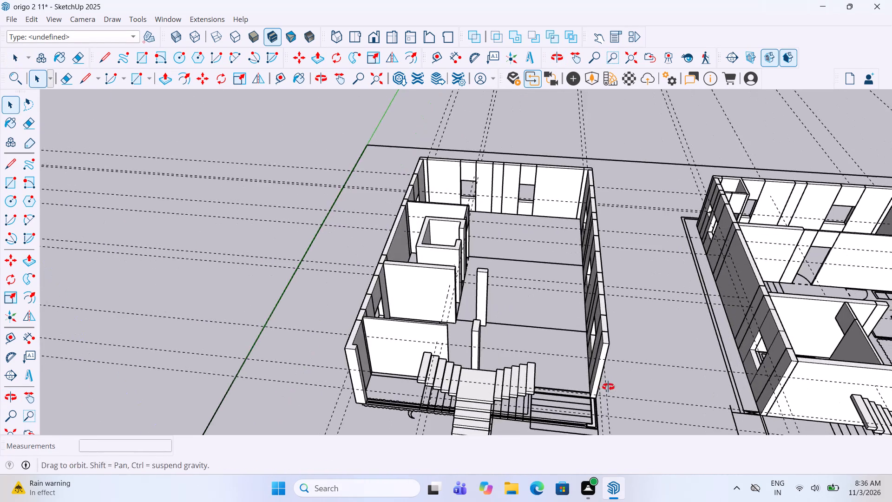
{"action": "middle_click_drag", "start_coordinate": [608, 387], "coordinate": [612, 387]}
{"action": "scroll", "coordinate": [596, 424], "scroll_direction": "up", "scroll_amount": 10}
{"action": "scroll", "coordinate": [625, 397], "scroll_direction": "up", "scroll_amount": 2}
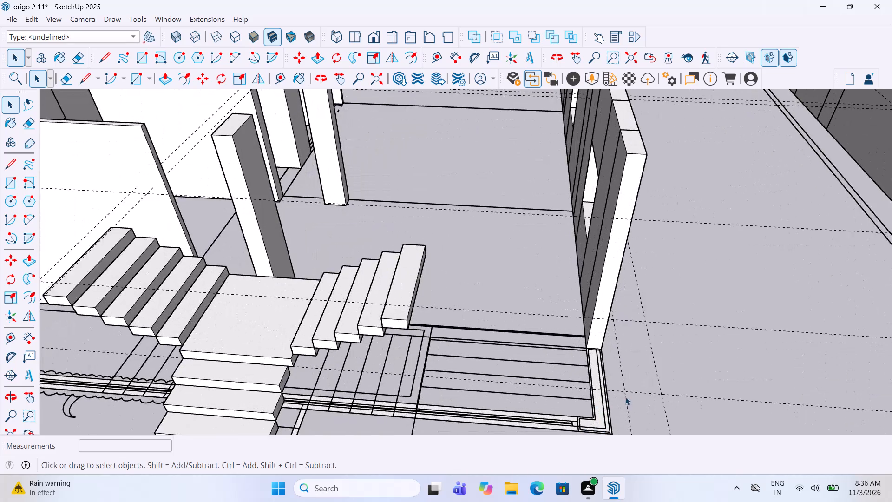
{"action": "left_click", "coordinate": [597, 412]}
{"action": "left_click", "coordinate": [597, 412]}
{"action": "left_click", "coordinate": [597, 412]}
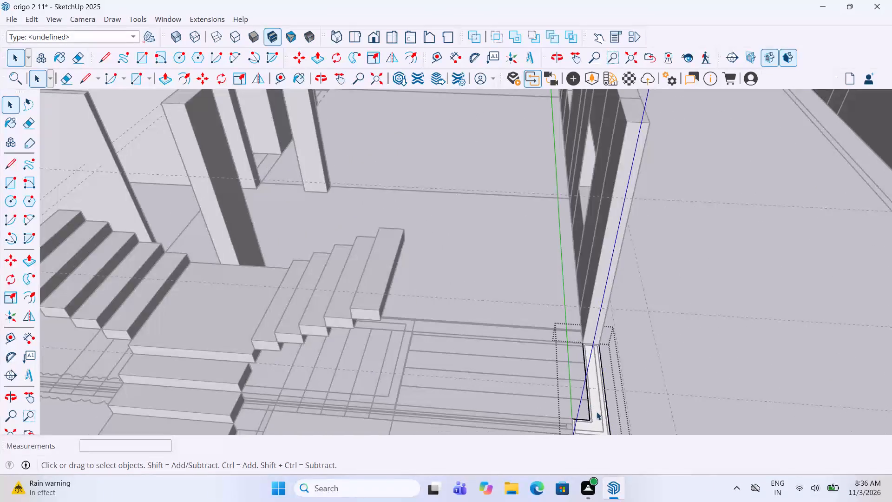
{"action": "key", "text": "p"}
{"action": "left_click", "coordinate": [597, 404]}
{"action": "scroll", "coordinate": [599, 402], "scroll_direction": "down", "scroll_amount": 5}
{"action": "left_click", "coordinate": [621, 218]}
{"action": "key", "text": "space"}
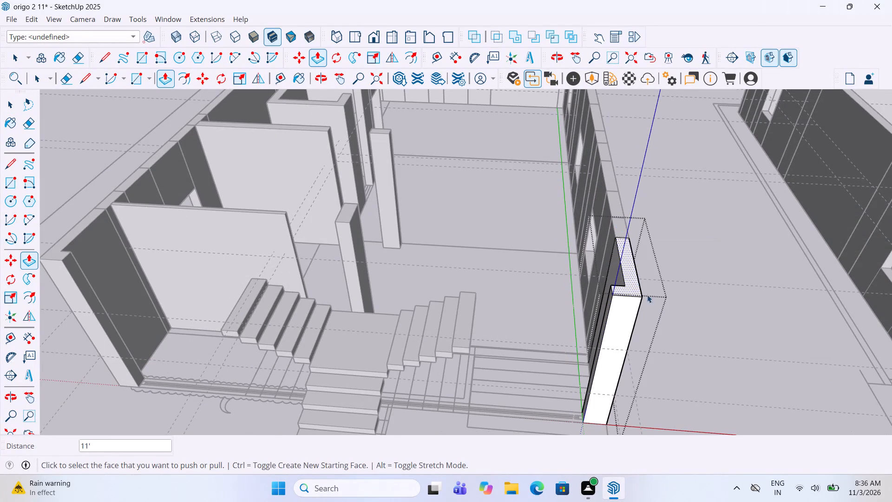
{"action": "left_click", "coordinate": [668, 324]}
{"action": "scroll", "coordinate": [668, 324], "scroll_direction": "down", "scroll_amount": 1}
{"action": "middle_click_drag", "start_coordinate": [397, 275], "coordinate": [448, 296]}
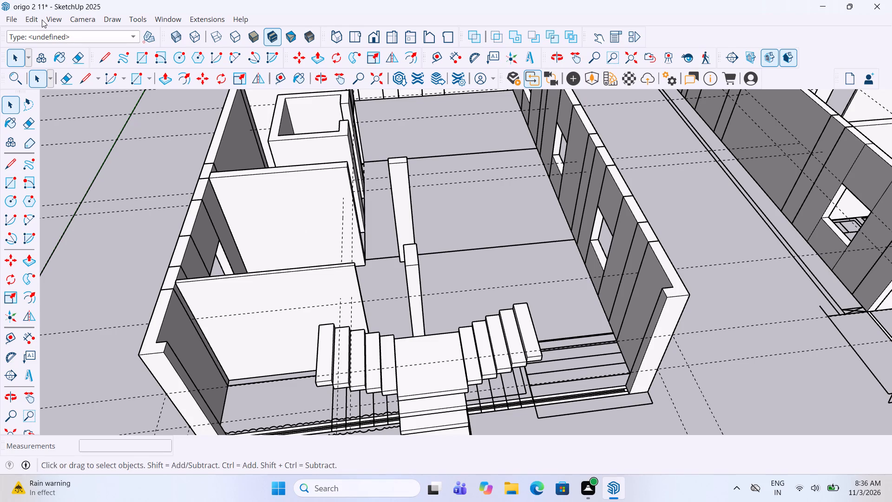
Search the Documents folder for "glass" among the files available to import, and clear the search.
{"action": "left_click", "coordinate": [9, 15]}
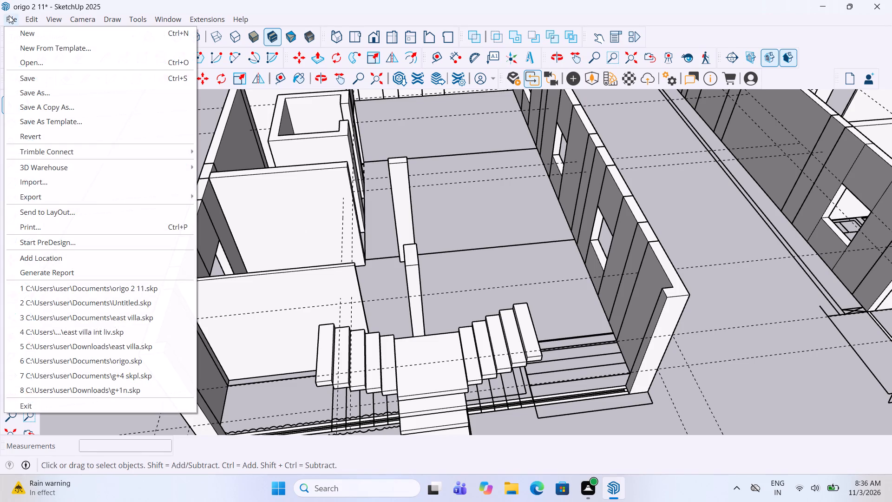
{"action": "left_click", "coordinate": [66, 180]}
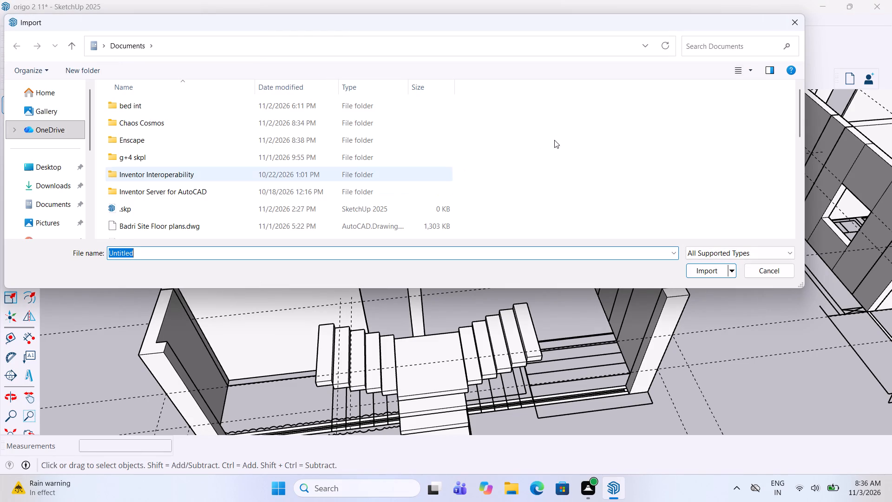
{"action": "left_click", "coordinate": [703, 40]}
{"action": "left_click", "coordinate": [702, 46]}
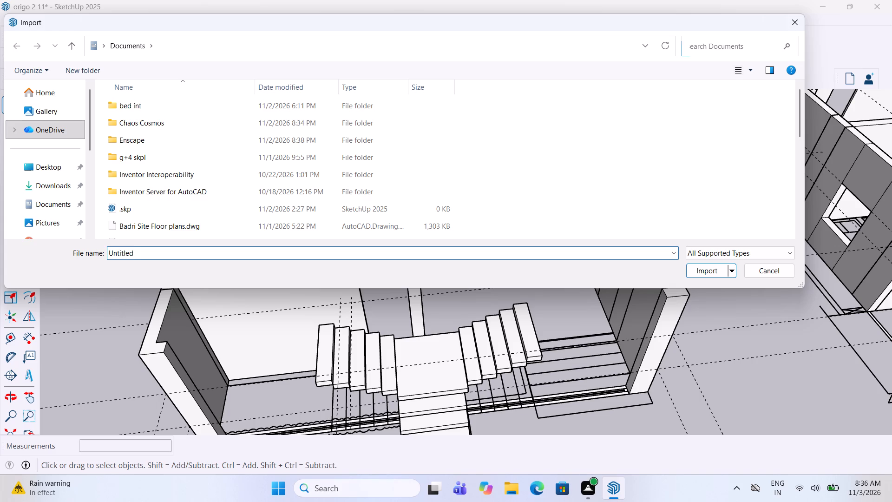
{"action": "type", "text": "glass"}
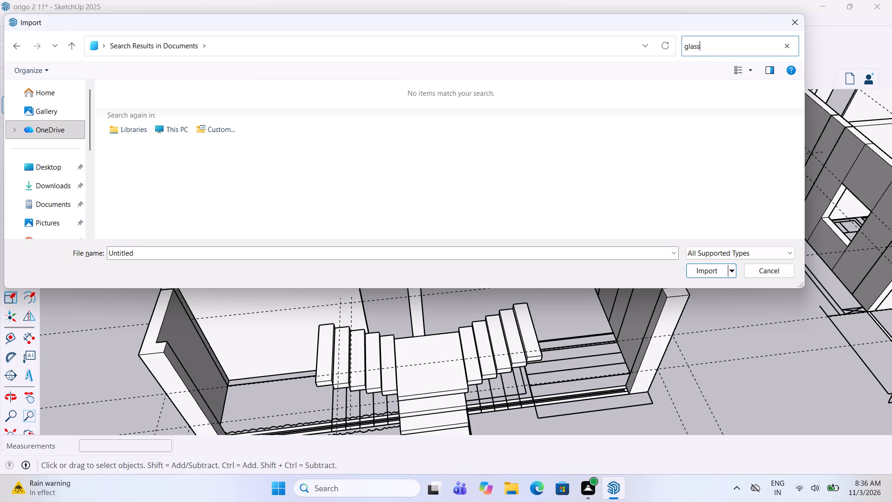
{"action": "key", "text": "BackSpace"}
{"action": "key", "text": "BackSpace"}
{"action": "key", "text": "BackSpace"}
{"action": "key", "text": "BackSpace"}
{"action": "key", "text": "BackSpace"}
{"action": "key", "text": "BackSpace"}
{"action": "key", "text": "BackSpace"}
{"action": "key", "text": "BackSpace"}
{"action": "key", "text": "BackSpace"}
{"action": "key", "text": "BackSpace"}
{"action": "key", "text": "BackSpace"}
{"action": "key", "text": "BackSpace"}
{"action": "key", "text": "BackSpace"}
Import the DOOR+1 model from the Downloads folder and place it on the open ground beside the building, near the green axis.
{"action": "double_click", "coordinate": [55, 180]}
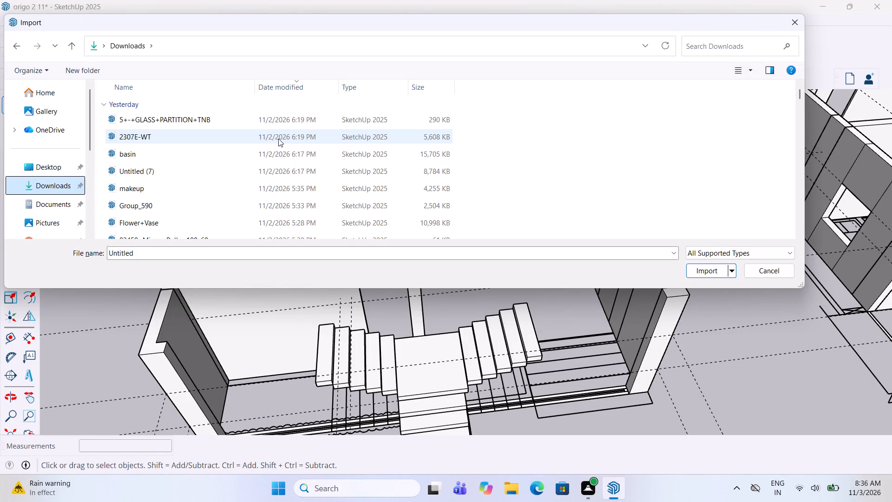
{"action": "scroll", "coordinate": [278, 139], "scroll_direction": "down", "scroll_amount": 18}
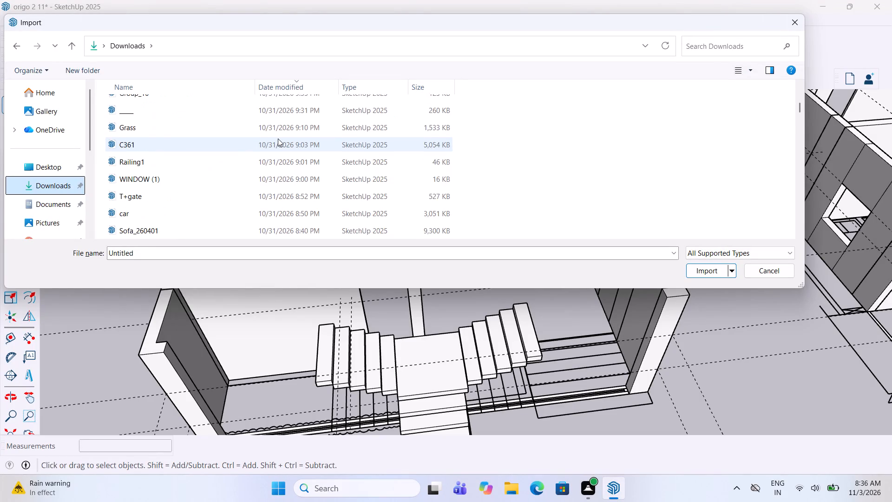
{"action": "scroll", "coordinate": [278, 139], "scroll_direction": "down", "scroll_amount": 12}
{"action": "scroll", "coordinate": [278, 139], "scroll_direction": "down", "scroll_amount": 15}
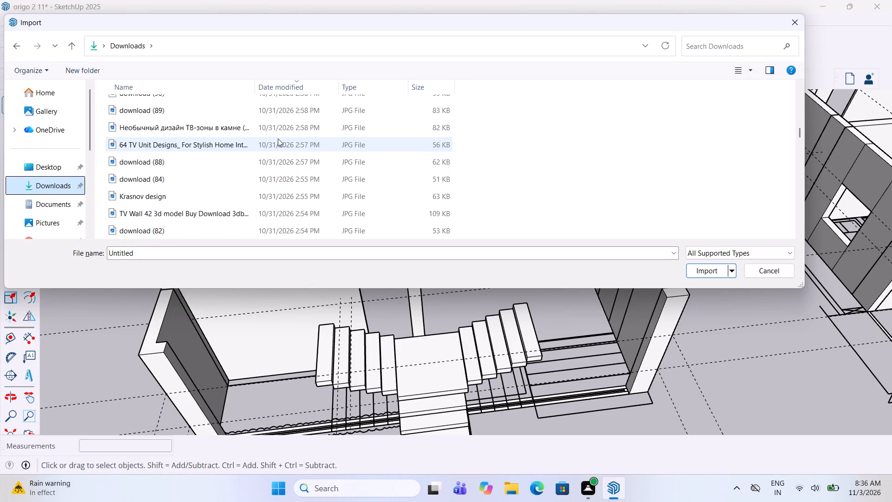
{"action": "scroll", "coordinate": [278, 139], "scroll_direction": "down", "scroll_amount": 19}
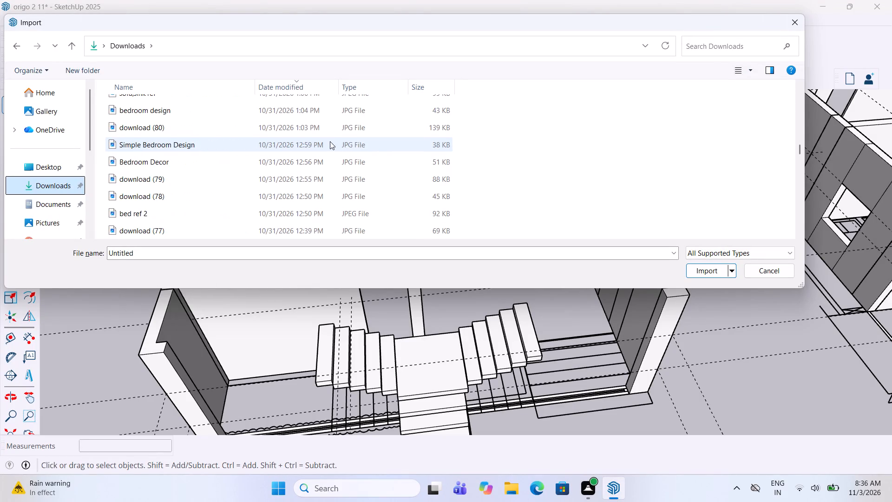
{"action": "scroll", "coordinate": [280, 151], "scroll_direction": "down", "scroll_amount": 13}
{"action": "scroll", "coordinate": [280, 151], "scroll_direction": "down", "scroll_amount": 8}
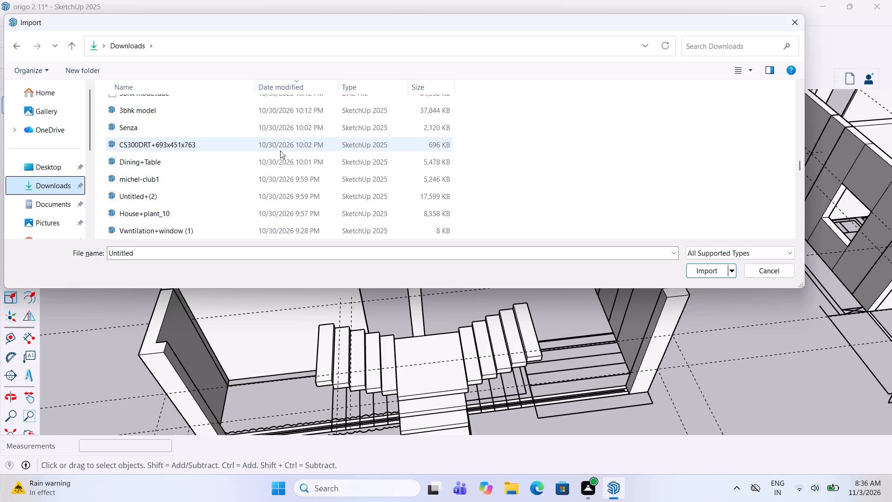
{"action": "scroll", "coordinate": [280, 151], "scroll_direction": "down", "scroll_amount": 3}
{"action": "scroll", "coordinate": [280, 151], "scroll_direction": "up", "scroll_amount": 3}
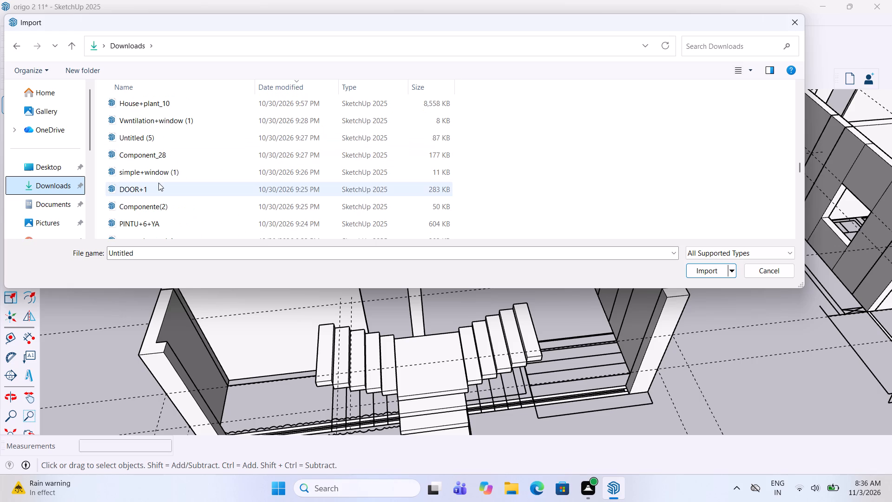
{"action": "left_click", "coordinate": [158, 183]}
{"action": "left_click", "coordinate": [707, 269]}
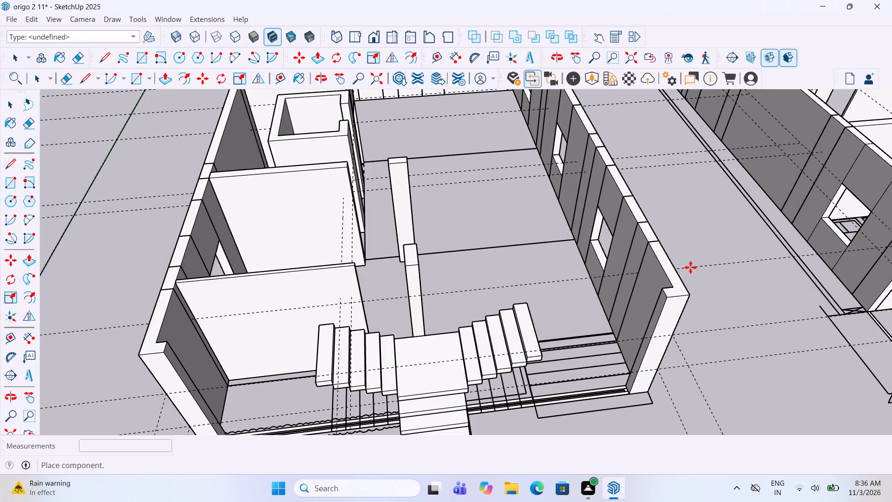
{"action": "scroll", "coordinate": [629, 275], "scroll_direction": "down", "scroll_amount": 5}
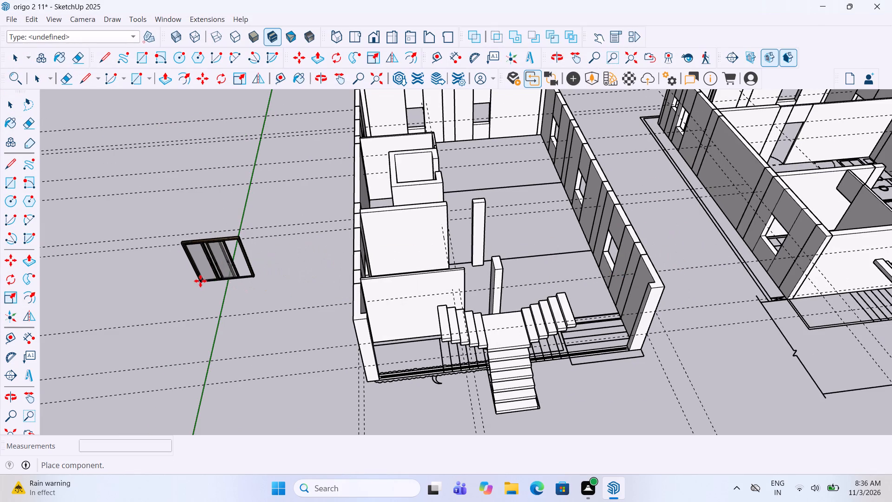
{"action": "left_click", "coordinate": [200, 281]}
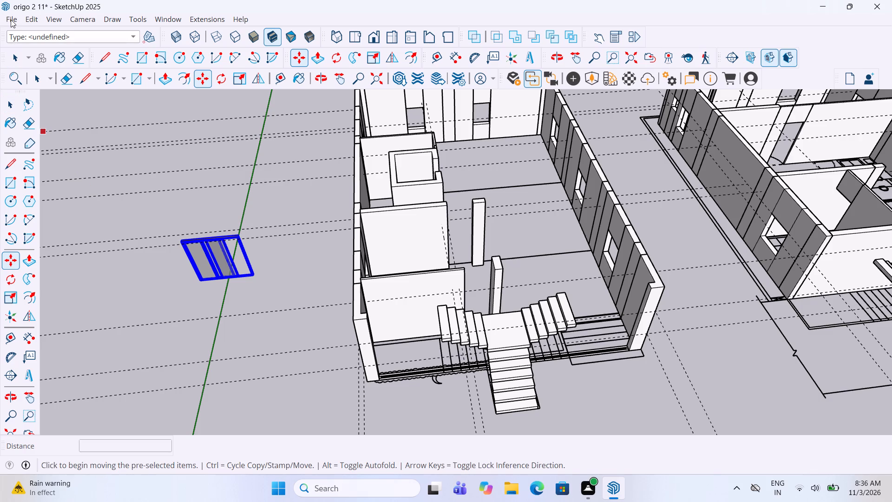
Import the Vwntilation+window (1) model from the Downloads folder and place it on the ground just behind the imported door.
{"action": "left_click", "coordinate": [11, 20]}
{"action": "left_click", "coordinate": [42, 184]}
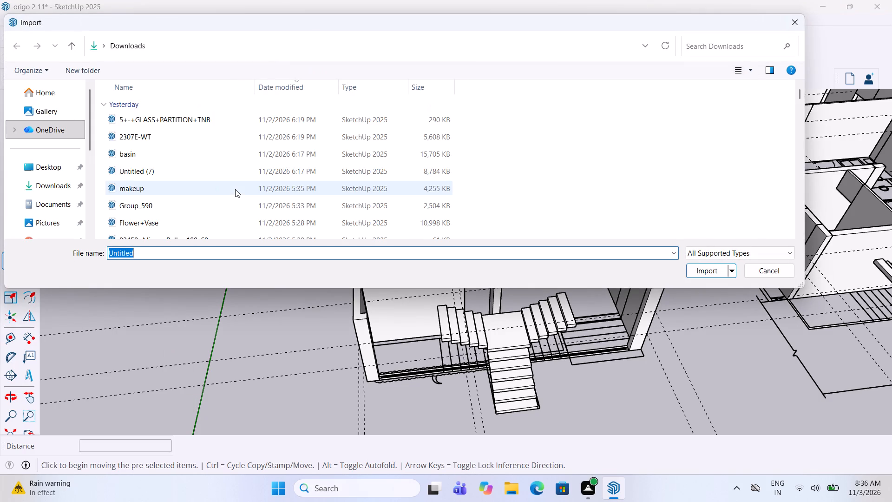
{"action": "scroll", "coordinate": [234, 188], "scroll_direction": "down", "scroll_amount": 3}
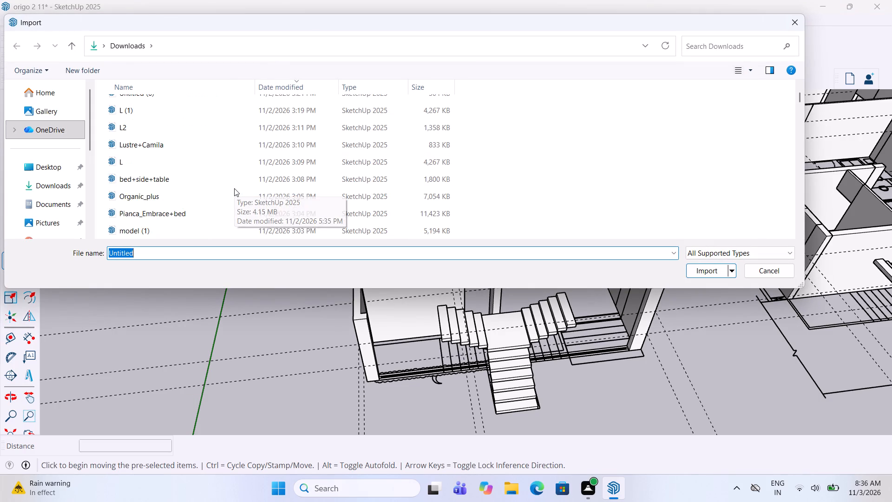
{"action": "scroll", "coordinate": [234, 188], "scroll_direction": "down", "scroll_amount": 9}
{"action": "scroll", "coordinate": [234, 188], "scroll_direction": "down", "scroll_amount": 12}
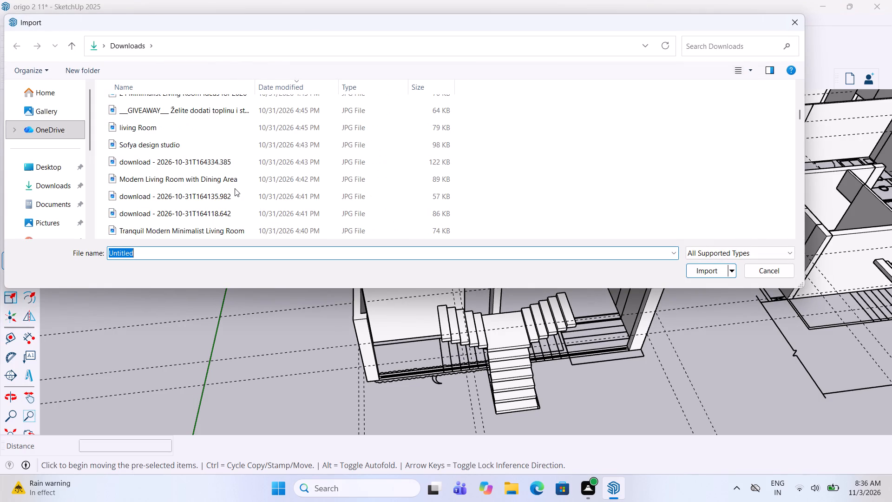
{"action": "scroll", "coordinate": [236, 188], "scroll_direction": "up", "scroll_amount": 6}
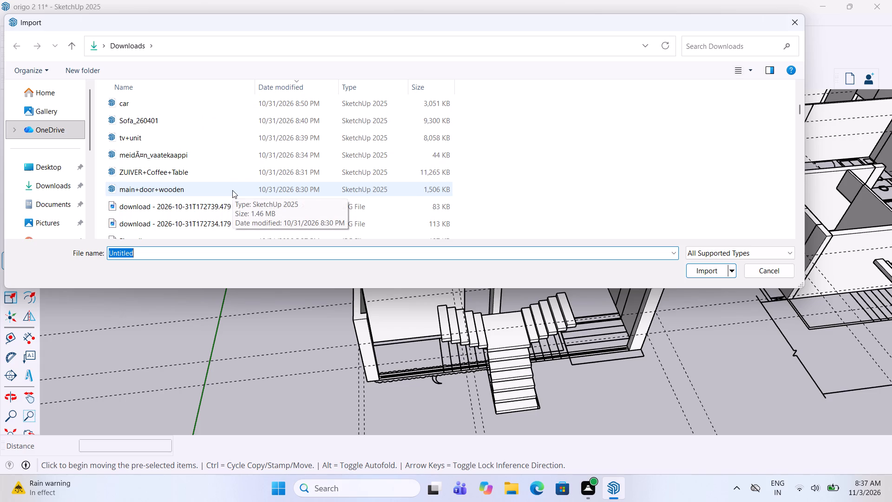
{"action": "scroll", "coordinate": [232, 190], "scroll_direction": "down", "scroll_amount": 1}
{"action": "scroll", "coordinate": [232, 190], "scroll_direction": "up", "scroll_amount": 3}
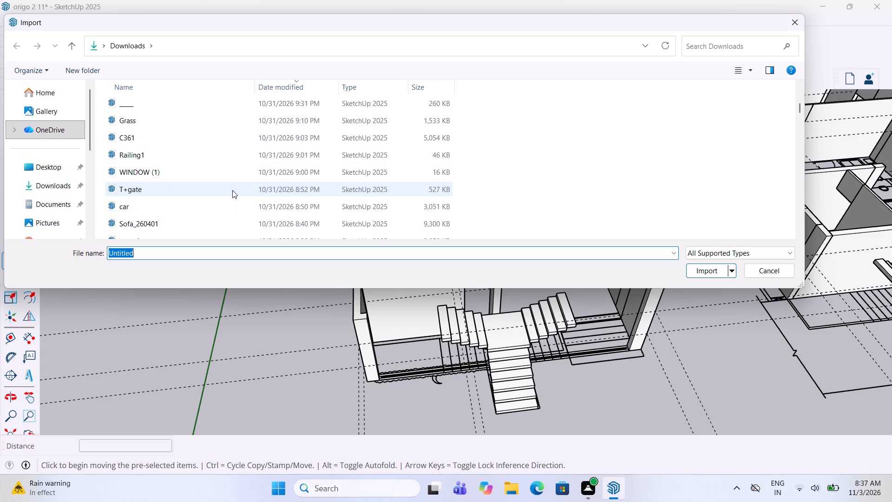
{"action": "scroll", "coordinate": [232, 190], "scroll_direction": "up", "scroll_amount": 1}
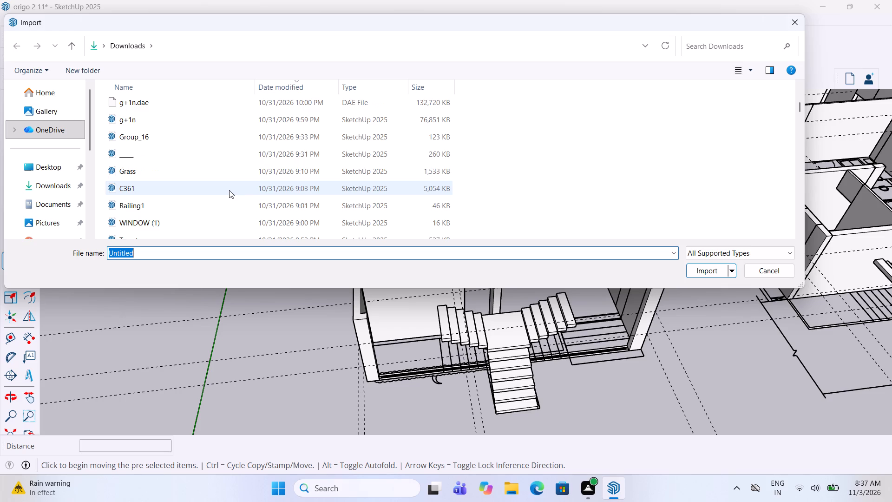
{"action": "scroll", "coordinate": [229, 190], "scroll_direction": "up", "scroll_amount": 1}
{"action": "scroll", "coordinate": [229, 190], "scroll_direction": "down", "scroll_amount": 3}
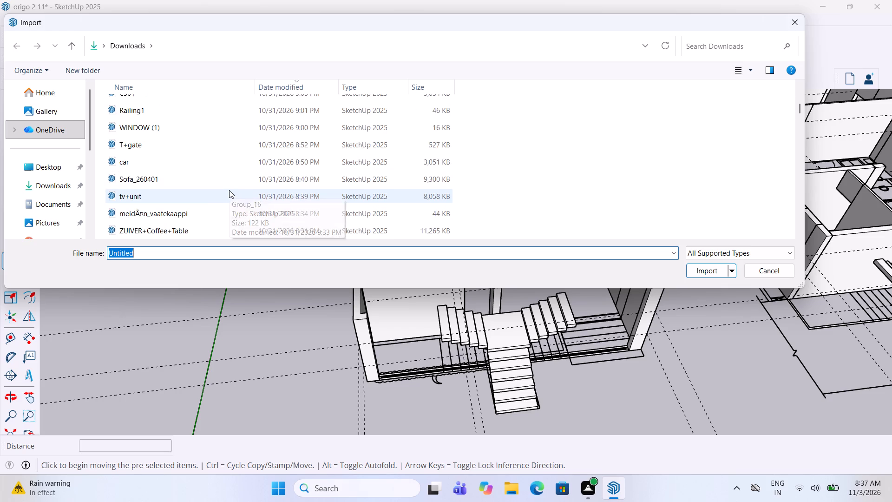
{"action": "scroll", "coordinate": [229, 190], "scroll_direction": "down", "scroll_amount": 2}
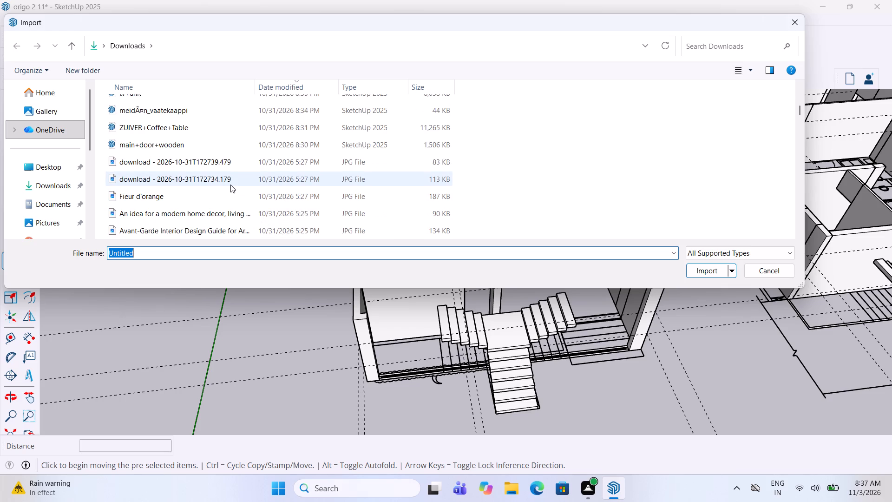
{"action": "scroll", "coordinate": [230, 185], "scroll_direction": "down", "scroll_amount": 4}
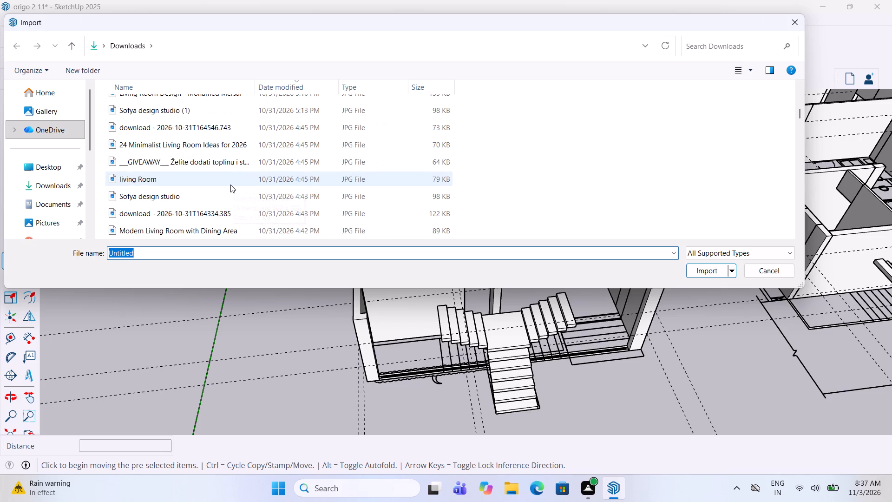
{"action": "scroll", "coordinate": [230, 185], "scroll_direction": "down", "scroll_amount": 14}
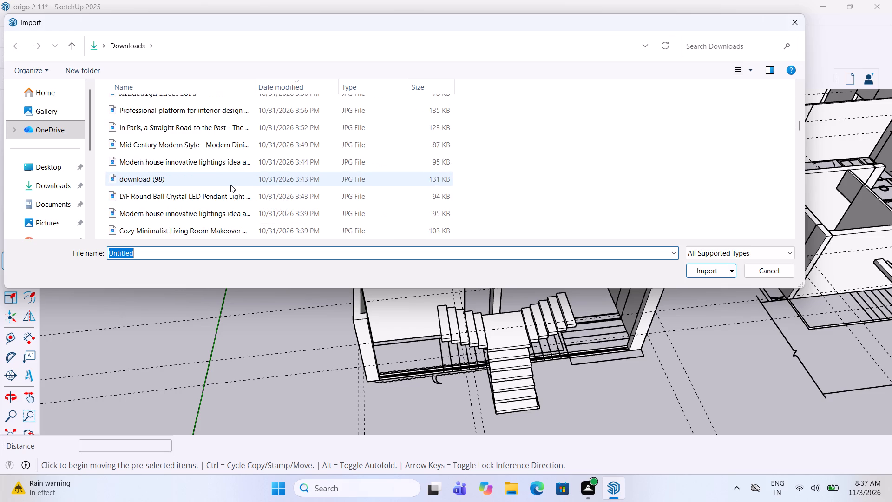
{"action": "scroll", "coordinate": [230, 185], "scroll_direction": "down", "scroll_amount": 17}
{"action": "scroll", "coordinate": [230, 185], "scroll_direction": "down", "scroll_amount": 15}
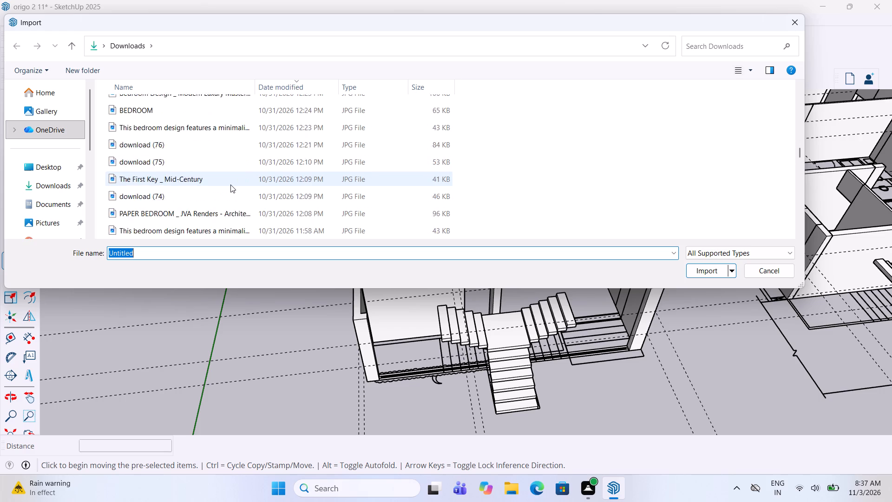
{"action": "scroll", "coordinate": [230, 185], "scroll_direction": "down", "scroll_amount": 13}
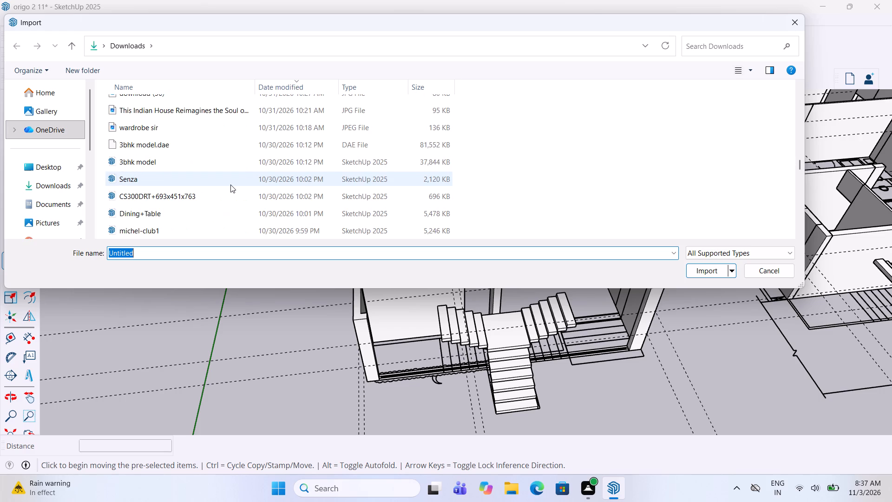
{"action": "scroll", "coordinate": [230, 185], "scroll_direction": "down", "scroll_amount": 1}
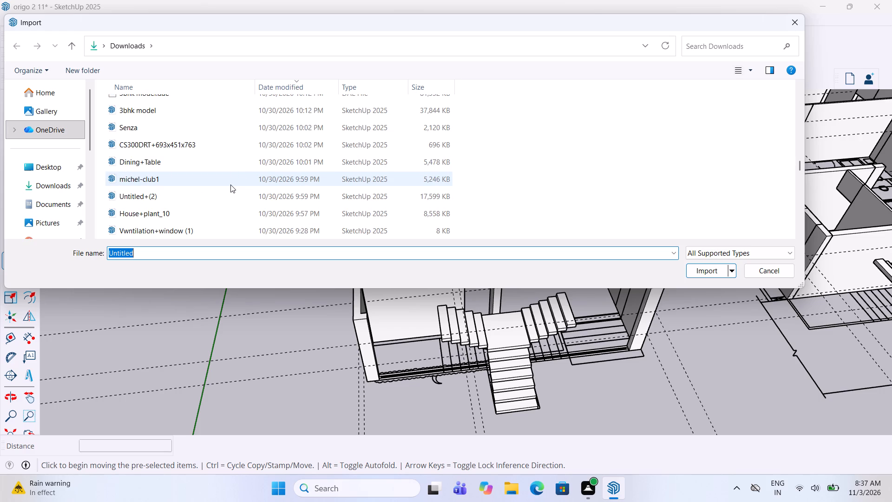
{"action": "scroll", "coordinate": [230, 185], "scroll_direction": "down", "scroll_amount": 1}
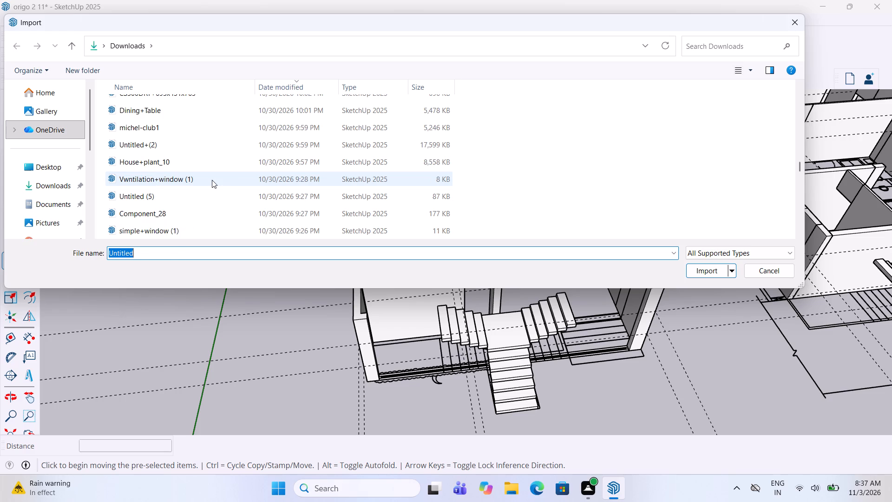
{"action": "left_click", "coordinate": [212, 180]}
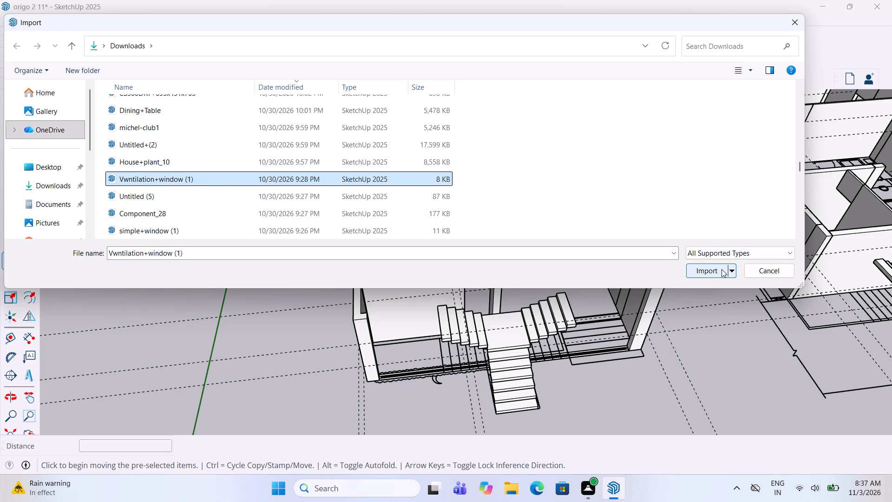
{"action": "left_click", "coordinate": [716, 270]}
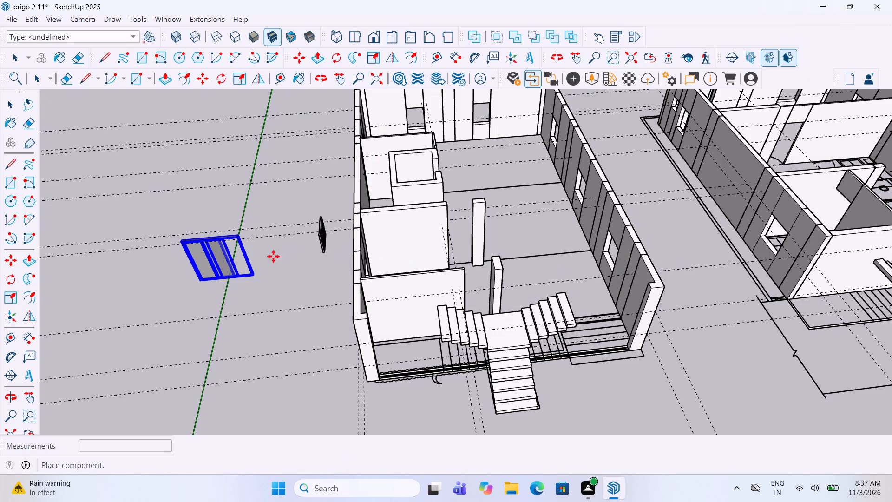
{"action": "left_click", "coordinate": [227, 229]}
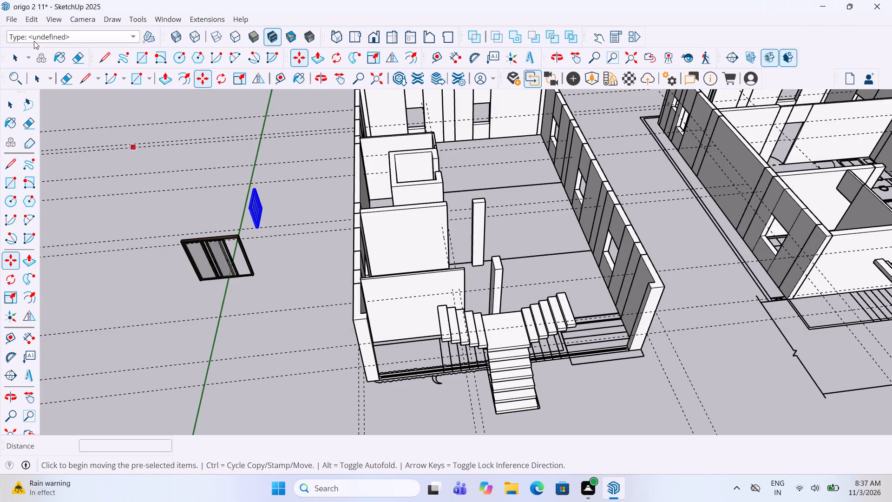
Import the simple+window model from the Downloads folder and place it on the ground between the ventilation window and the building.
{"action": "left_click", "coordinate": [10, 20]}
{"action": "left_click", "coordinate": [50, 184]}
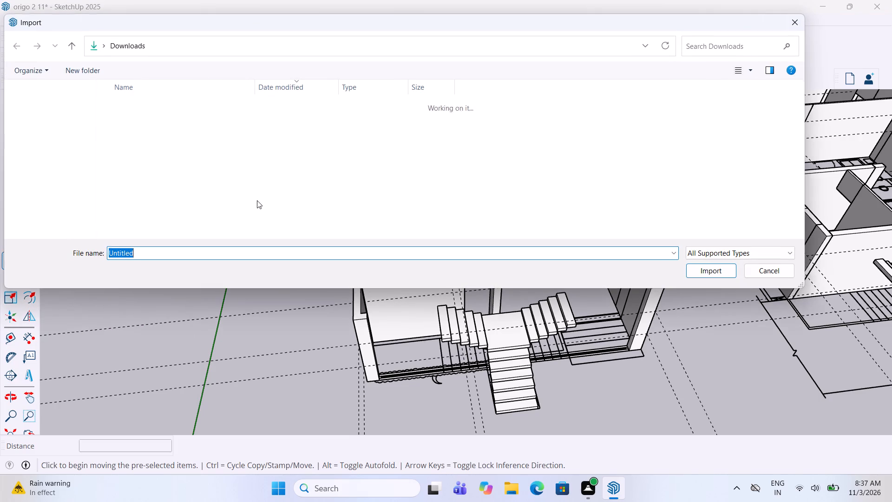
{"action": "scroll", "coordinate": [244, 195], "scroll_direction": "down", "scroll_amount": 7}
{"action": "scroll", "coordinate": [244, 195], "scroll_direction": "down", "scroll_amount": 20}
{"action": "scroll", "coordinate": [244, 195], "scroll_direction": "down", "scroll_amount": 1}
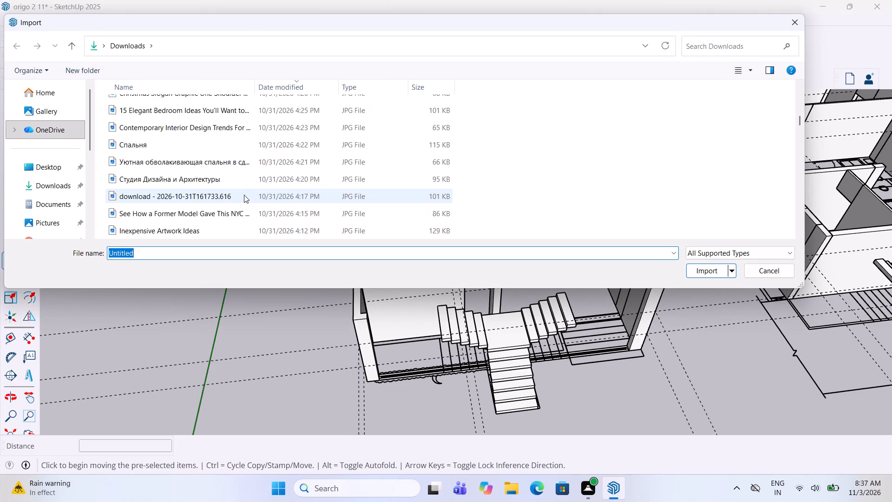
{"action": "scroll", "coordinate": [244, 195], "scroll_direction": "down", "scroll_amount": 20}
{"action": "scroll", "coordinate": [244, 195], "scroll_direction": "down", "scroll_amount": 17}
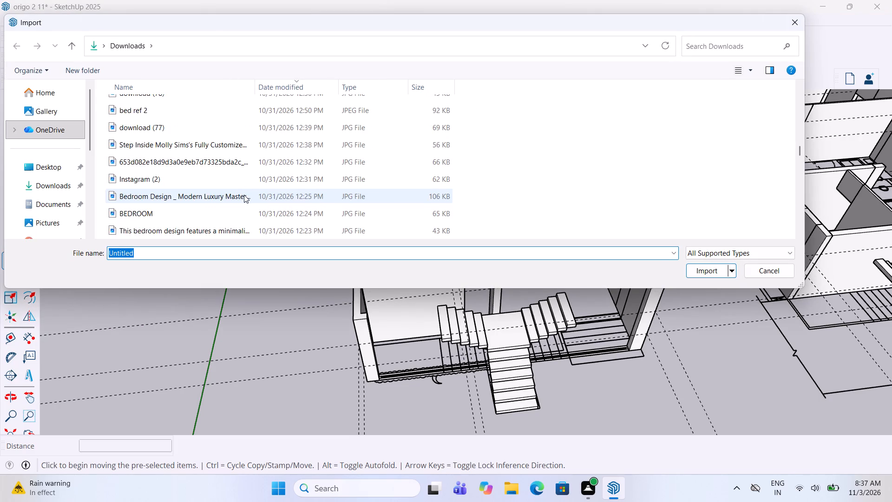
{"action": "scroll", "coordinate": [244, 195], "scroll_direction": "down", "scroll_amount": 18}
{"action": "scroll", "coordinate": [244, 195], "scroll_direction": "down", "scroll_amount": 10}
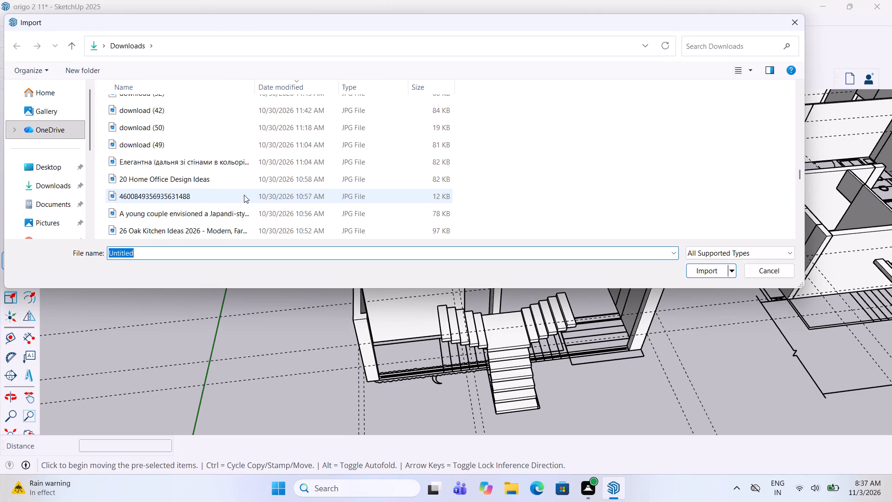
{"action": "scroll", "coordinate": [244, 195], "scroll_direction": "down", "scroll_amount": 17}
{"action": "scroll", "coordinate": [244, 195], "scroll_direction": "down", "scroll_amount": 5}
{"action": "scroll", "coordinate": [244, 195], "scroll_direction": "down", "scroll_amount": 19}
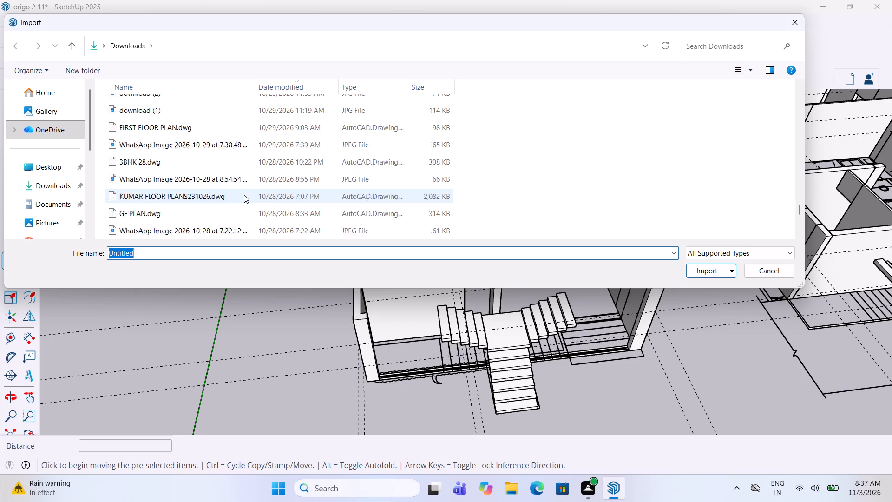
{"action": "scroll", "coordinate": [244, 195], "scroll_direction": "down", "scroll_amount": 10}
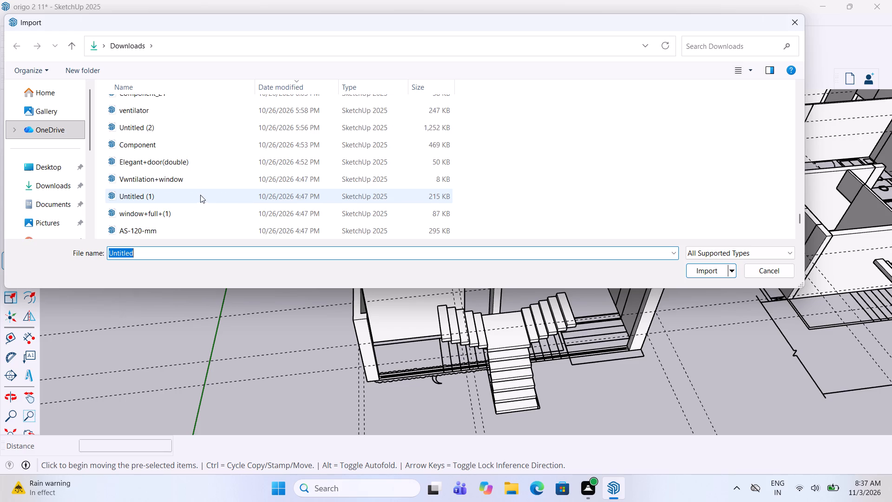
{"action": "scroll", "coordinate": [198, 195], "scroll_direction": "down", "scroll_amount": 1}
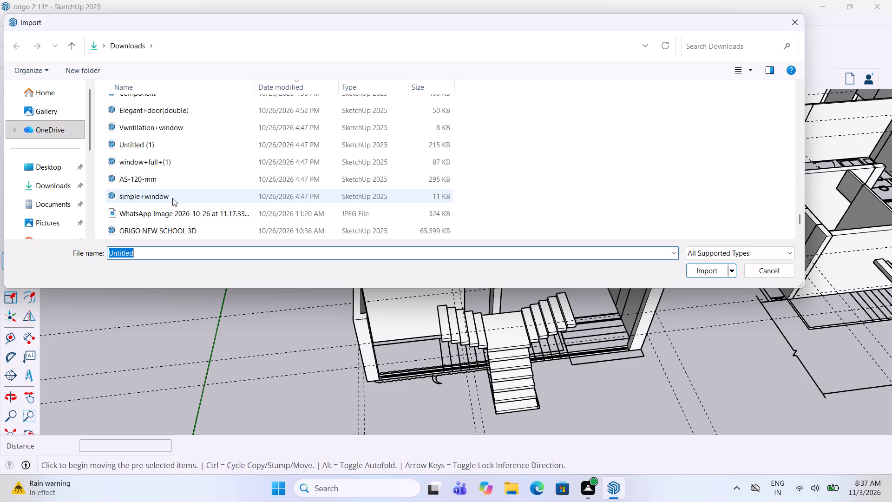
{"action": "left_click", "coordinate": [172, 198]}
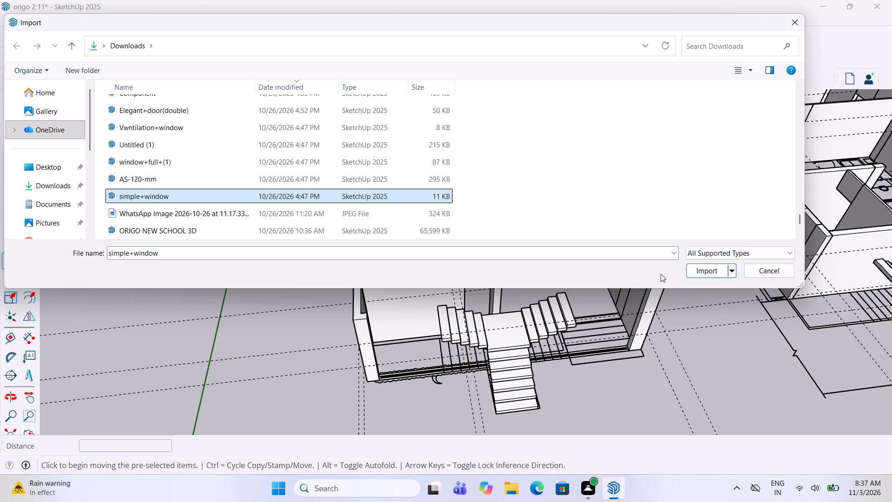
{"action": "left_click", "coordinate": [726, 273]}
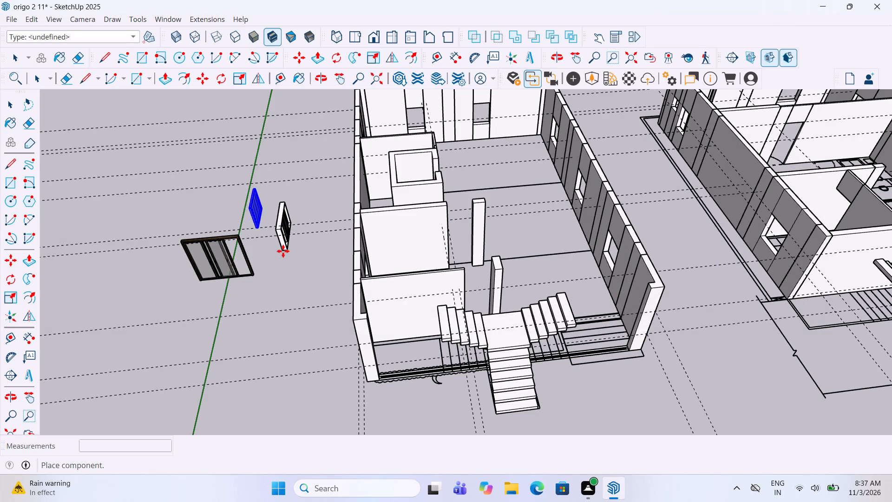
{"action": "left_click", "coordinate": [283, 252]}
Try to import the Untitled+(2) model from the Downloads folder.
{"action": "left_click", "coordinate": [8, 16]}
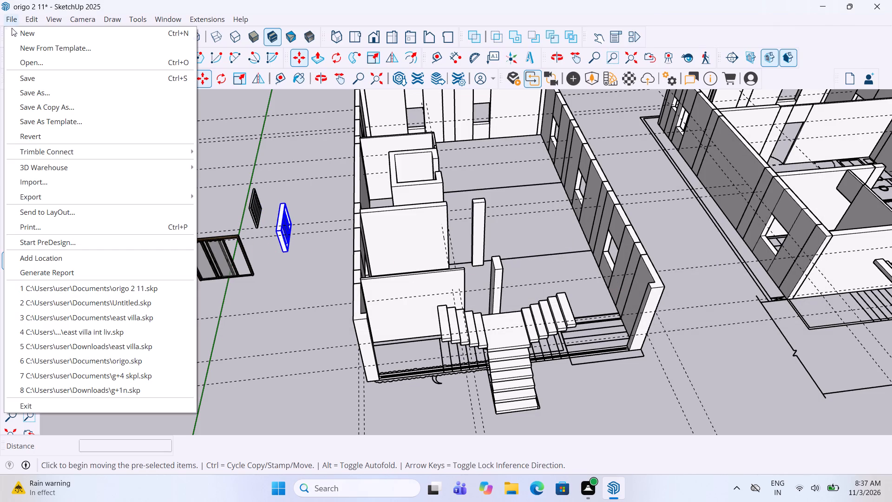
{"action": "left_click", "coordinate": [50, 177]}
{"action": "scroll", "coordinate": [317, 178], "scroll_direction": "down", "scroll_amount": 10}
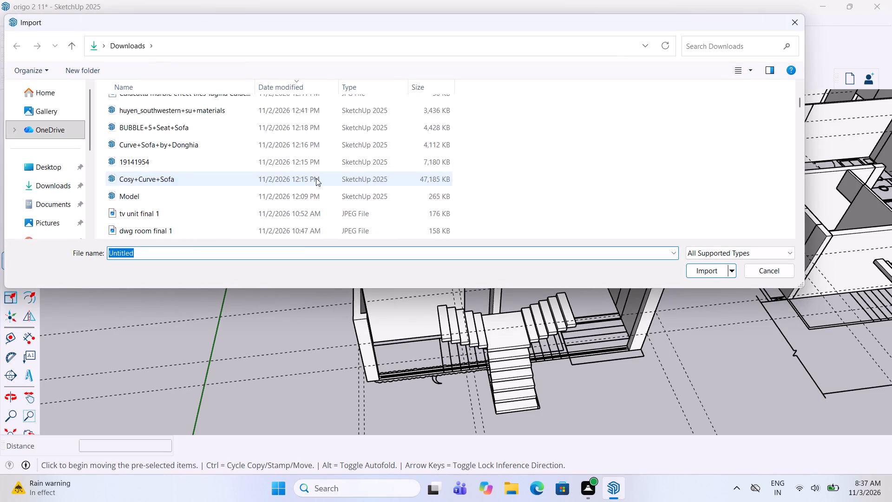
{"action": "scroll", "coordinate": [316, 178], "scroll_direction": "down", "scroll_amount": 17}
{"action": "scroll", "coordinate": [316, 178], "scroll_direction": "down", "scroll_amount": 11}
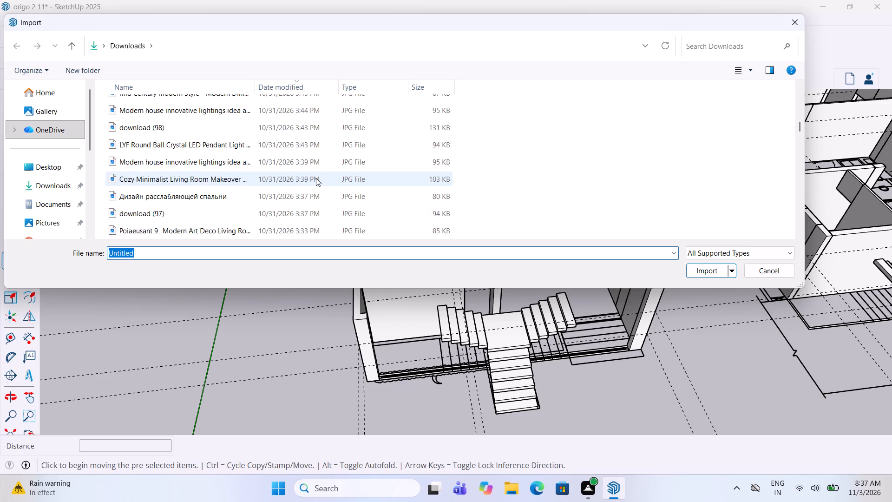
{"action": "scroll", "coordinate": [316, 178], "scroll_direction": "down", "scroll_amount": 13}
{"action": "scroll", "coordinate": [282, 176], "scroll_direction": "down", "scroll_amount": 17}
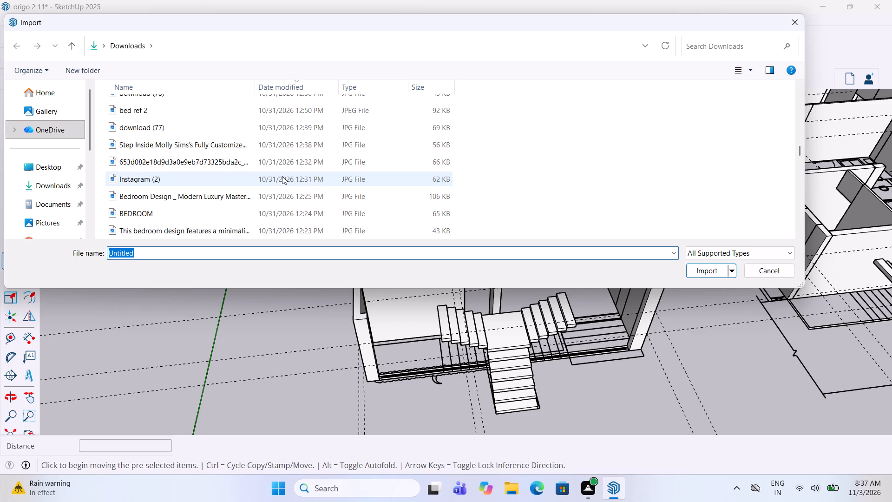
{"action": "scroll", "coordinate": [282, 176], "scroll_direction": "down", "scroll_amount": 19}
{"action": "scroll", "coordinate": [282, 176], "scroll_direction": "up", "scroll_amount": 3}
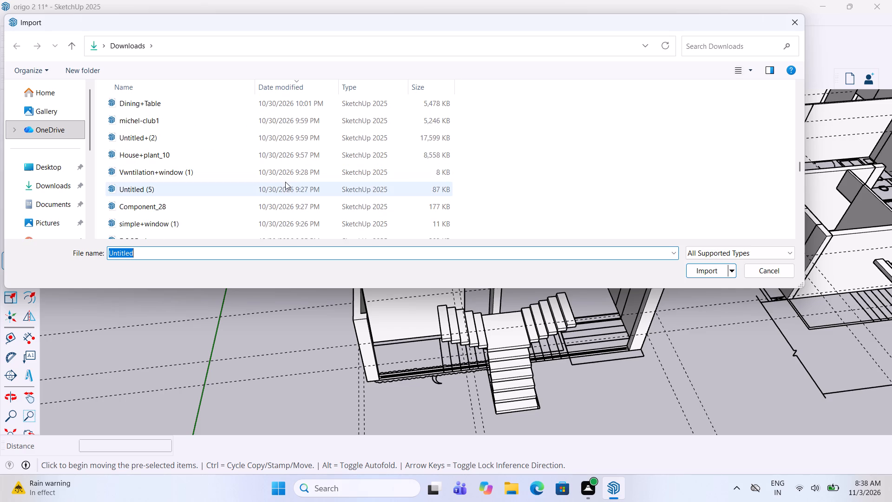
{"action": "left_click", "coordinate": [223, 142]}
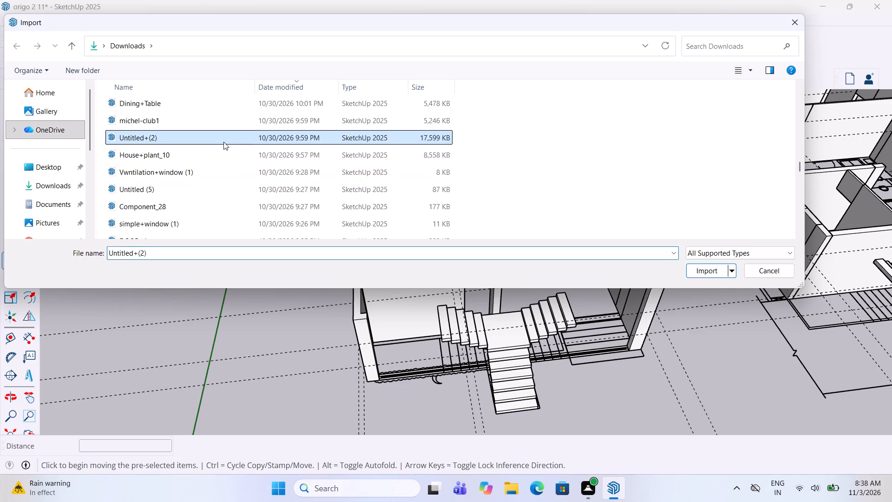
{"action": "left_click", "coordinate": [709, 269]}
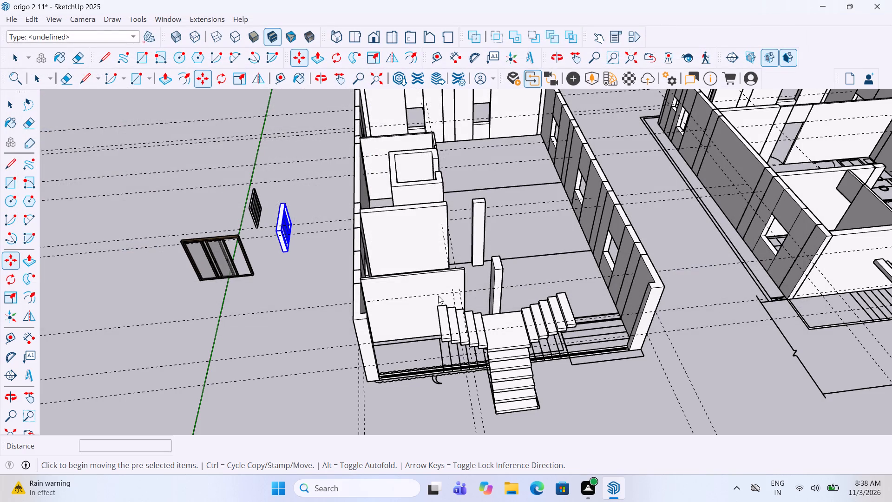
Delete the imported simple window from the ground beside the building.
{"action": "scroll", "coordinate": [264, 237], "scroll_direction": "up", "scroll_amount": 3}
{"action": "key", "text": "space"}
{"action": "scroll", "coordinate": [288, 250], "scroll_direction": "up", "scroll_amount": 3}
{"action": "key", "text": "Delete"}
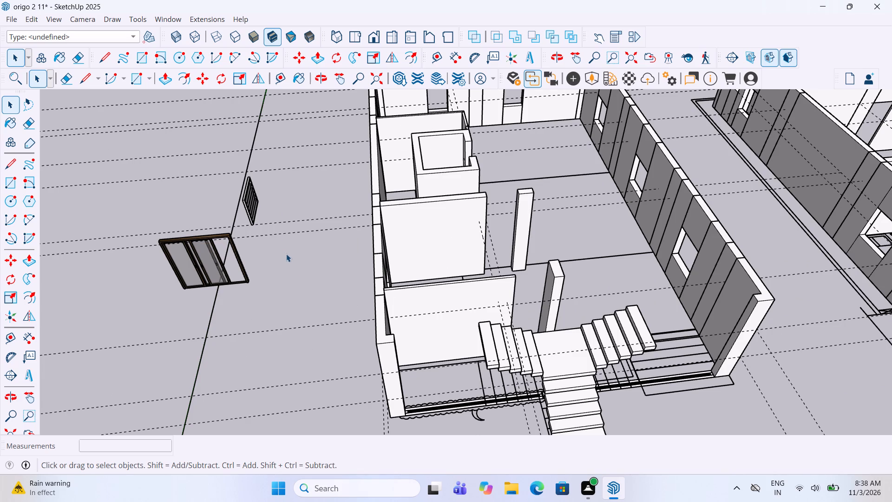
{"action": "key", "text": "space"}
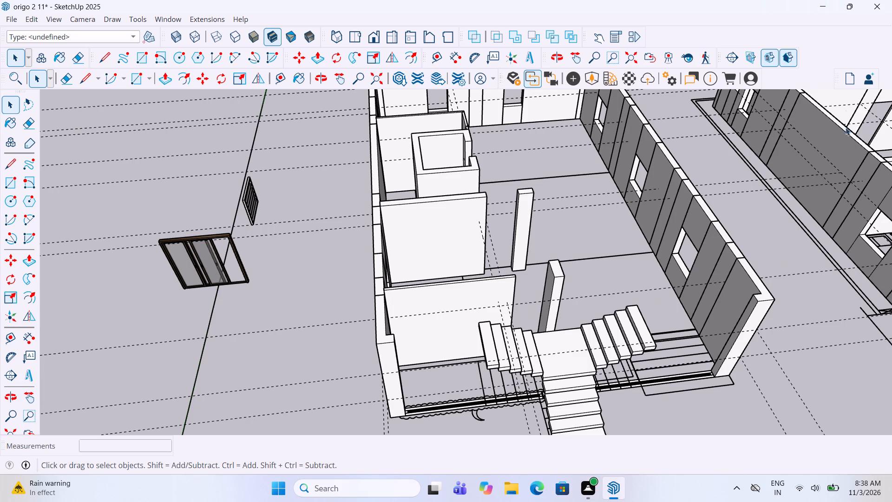
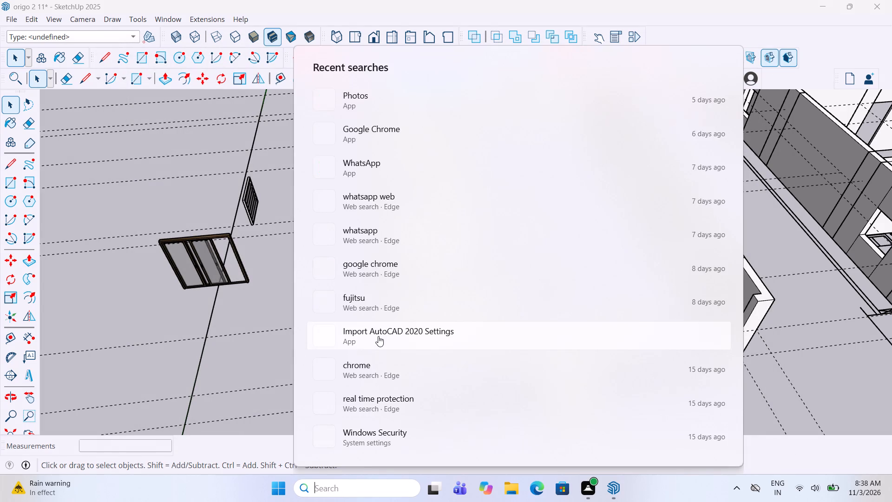
Switch to Google Chrome, search Google for "3d warehouse for sketchup" and open the 3D Warehouse site.
{"action": "left_click", "coordinate": [388, 131]}
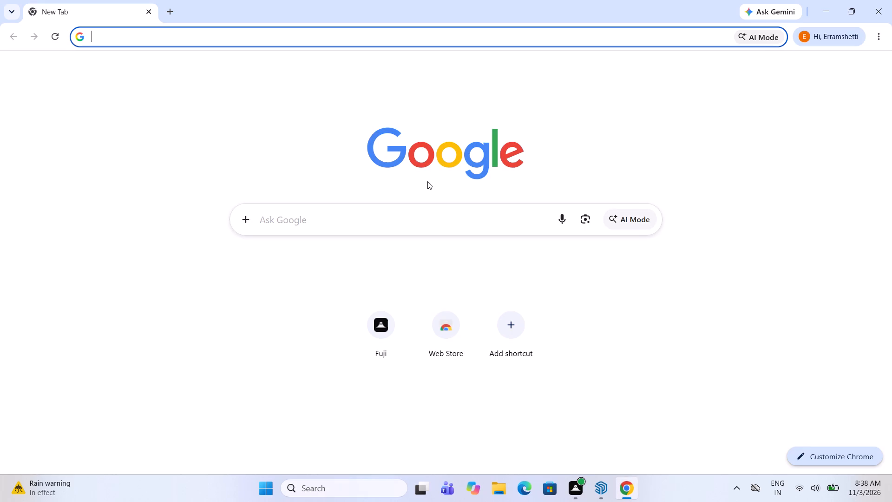
{"action": "left_click", "coordinate": [321, 212]}
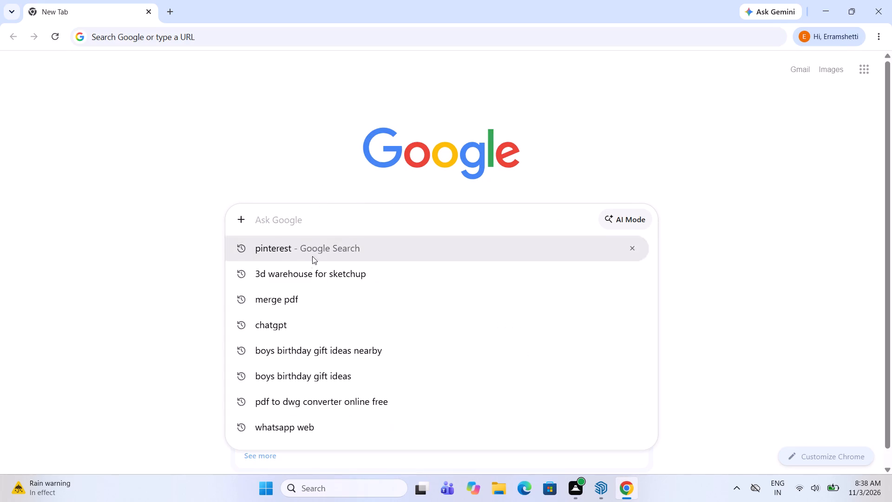
{"action": "left_click", "coordinate": [308, 286]}
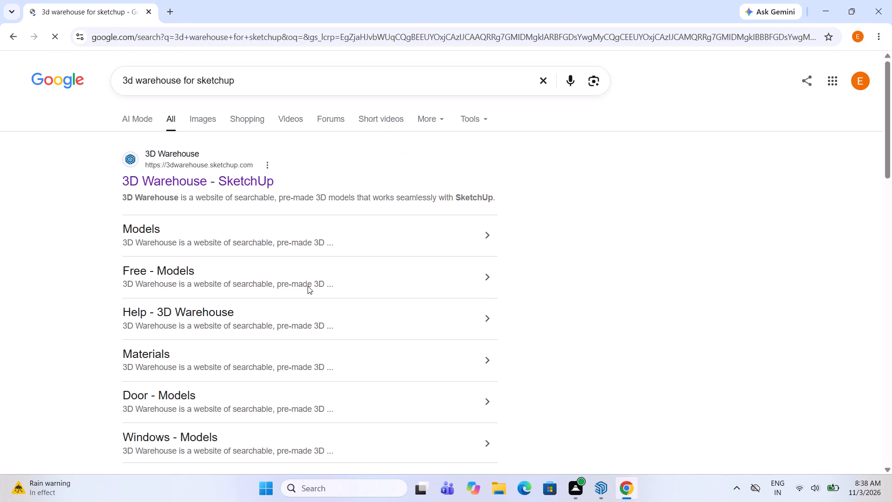
{"action": "left_click", "coordinate": [254, 185]}
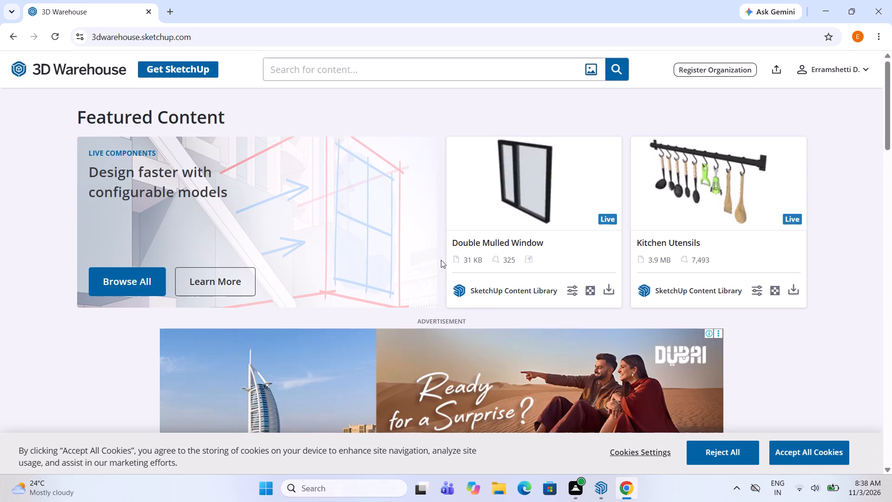
Search 3D Warehouse for "glass window".
{"action": "scroll", "coordinate": [487, 266], "scroll_direction": "down", "scroll_amount": 9}
{"action": "scroll", "coordinate": [487, 266], "scroll_direction": "up", "scroll_amount": 3}
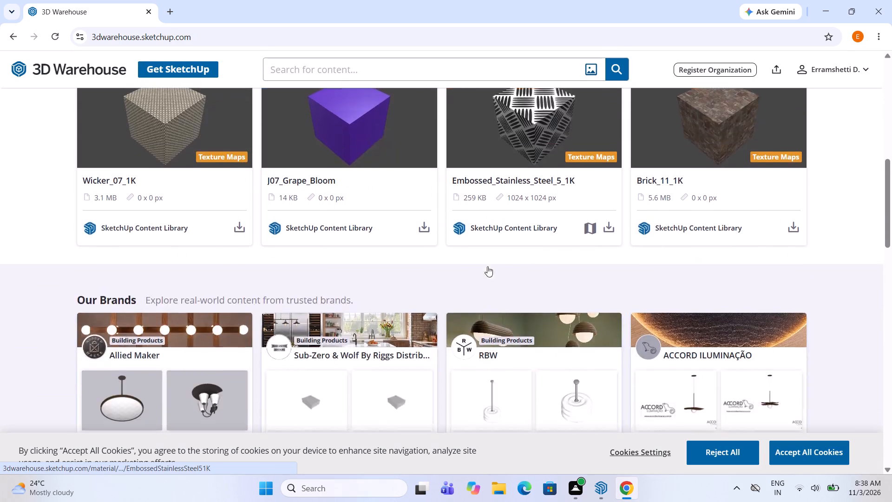
{"action": "scroll", "coordinate": [487, 266], "scroll_direction": "up", "scroll_amount": 4}
{"action": "left_click", "coordinate": [414, 72]}
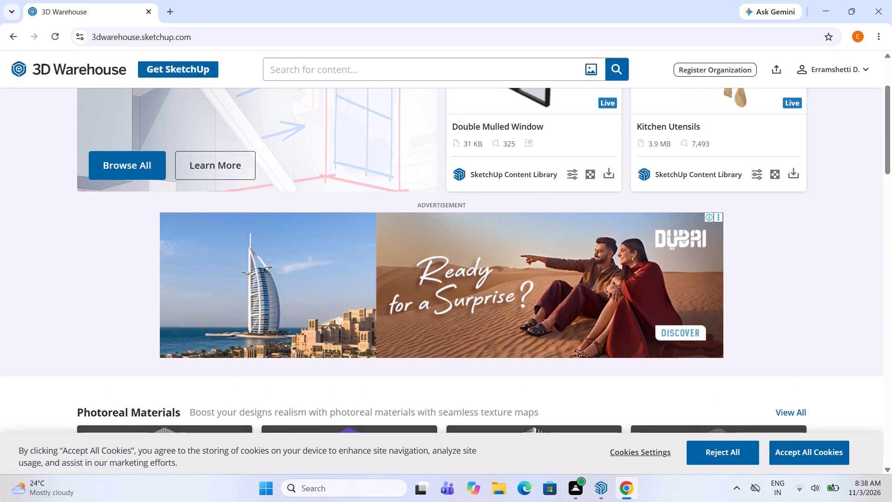
{"action": "type", "text": "glass window"}
{"action": "key", "text": "Return"}
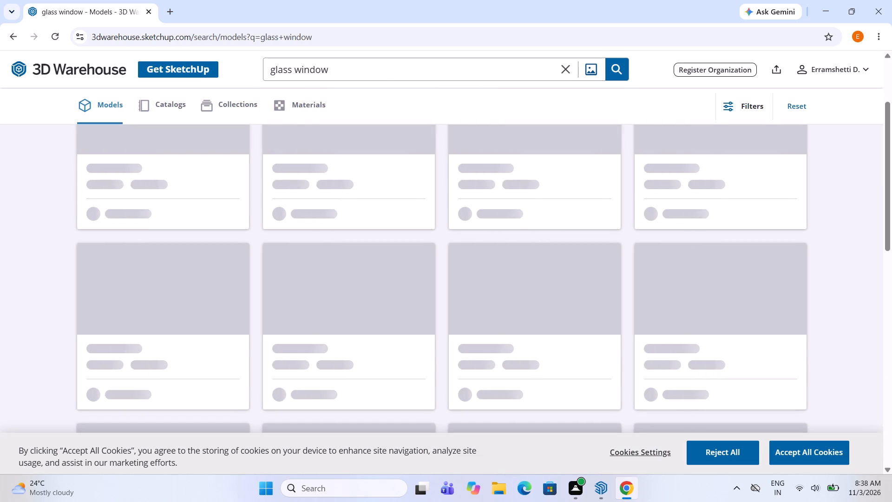
Download the four-panel "Glass windows" model from the results as a SketchUp file.
{"action": "scroll", "coordinate": [459, 119], "scroll_direction": "up", "scroll_amount": 8}
{"action": "scroll", "coordinate": [484, 165], "scroll_direction": "down", "scroll_amount": 2}
{"action": "scroll", "coordinate": [499, 205], "scroll_direction": "down", "scroll_amount": 2}
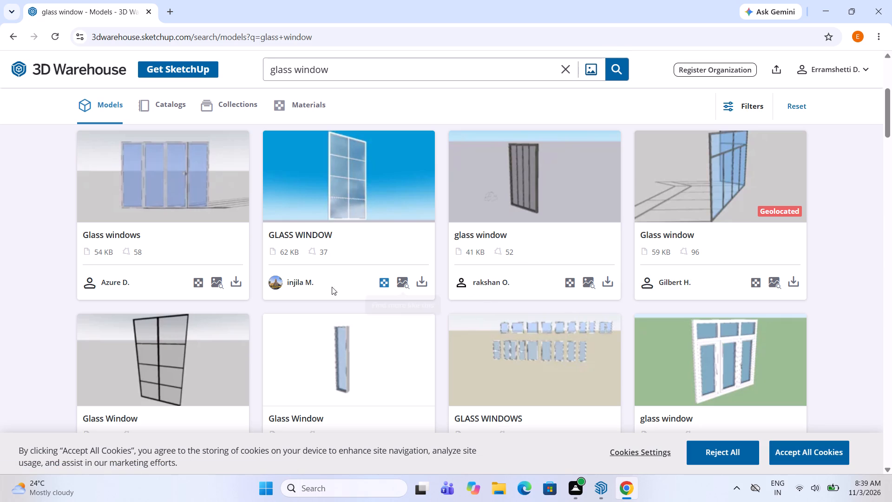
{"action": "left_click", "coordinate": [235, 280]}
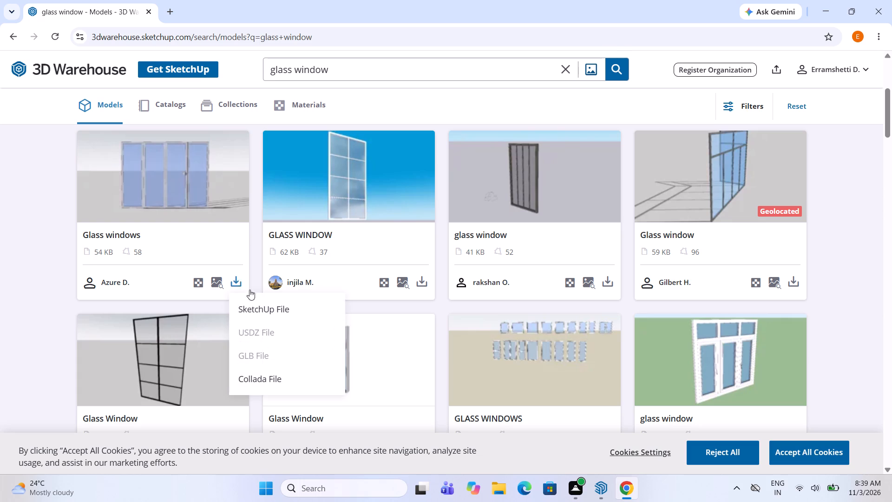
{"action": "left_click", "coordinate": [270, 313]}
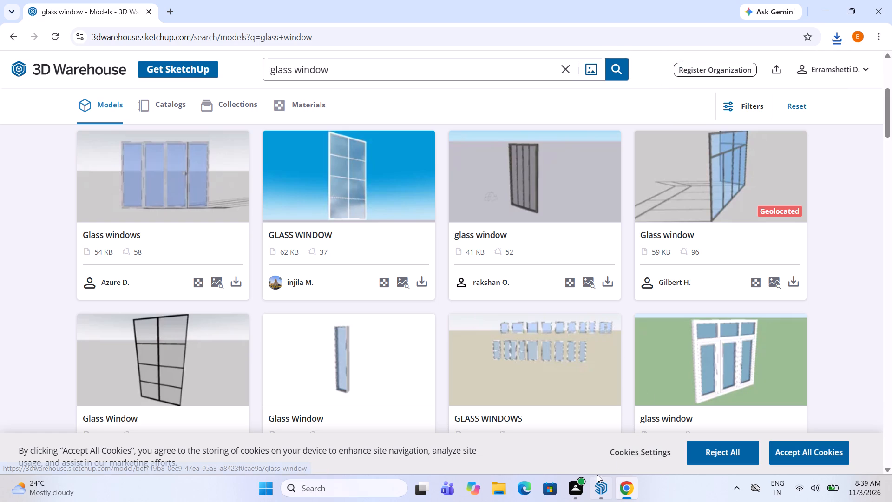
Switch to SketchUp, import "window (2)" from Downloads and place it outside the building beside the existing dark-framed window.
{"action": "left_click", "coordinate": [595, 449]}
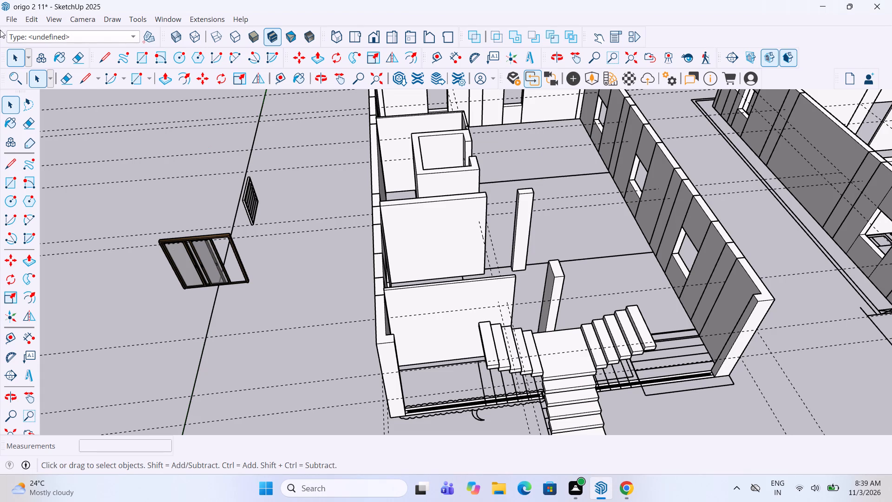
{"action": "left_click", "coordinate": [13, 16]}
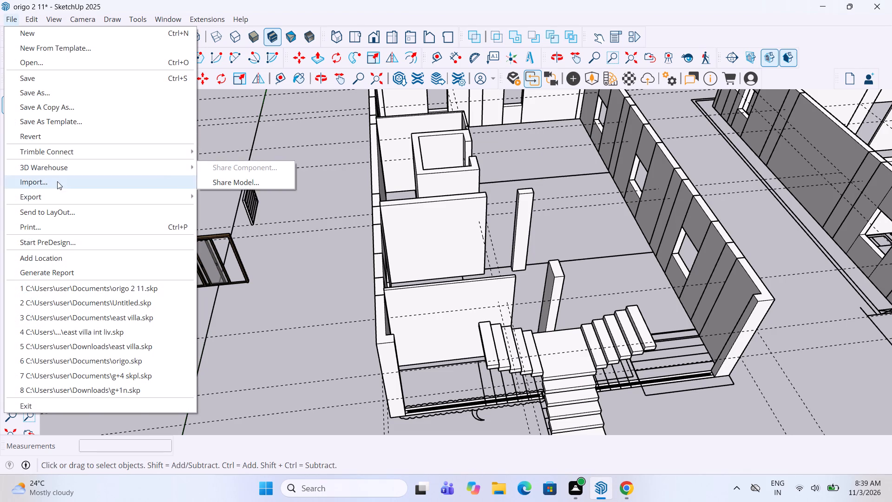
{"action": "left_click", "coordinate": [57, 181]}
{"action": "left_click", "coordinate": [151, 117]}
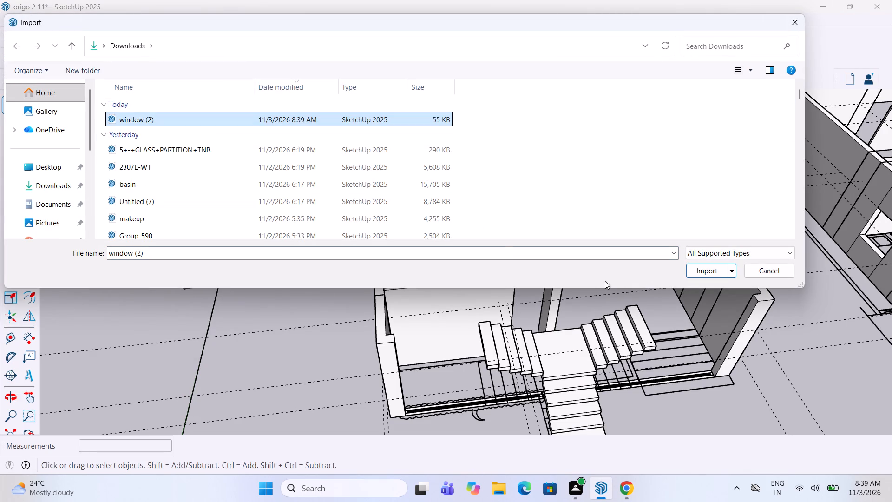
{"action": "left_click", "coordinate": [716, 276]}
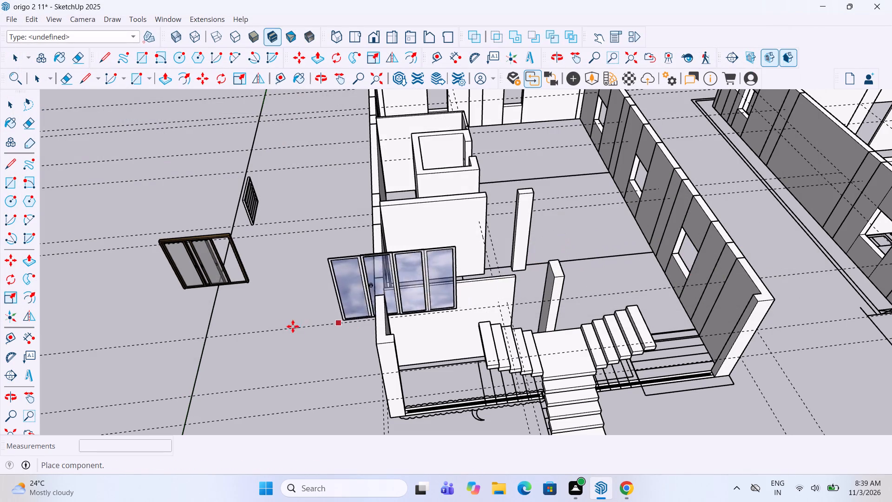
{"action": "left_click", "coordinate": [189, 343]}
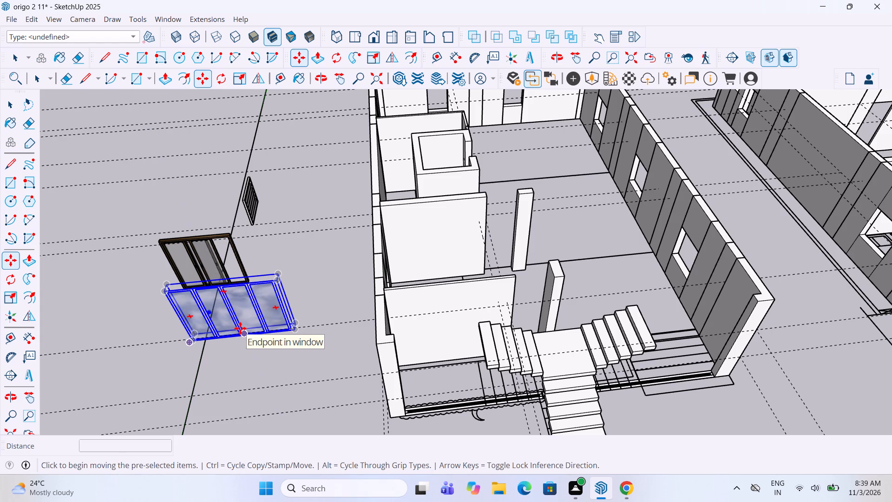
{"action": "key", "text": "space"}
{"action": "left_click", "coordinate": [261, 359]}
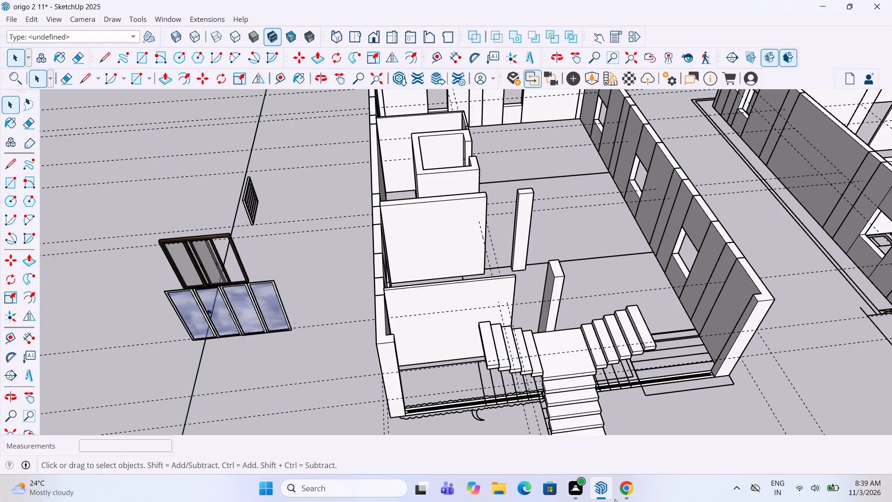
Switch back to Google Chrome and search 3D Warehouse for "lift".
{"action": "left_click", "coordinate": [623, 447]}
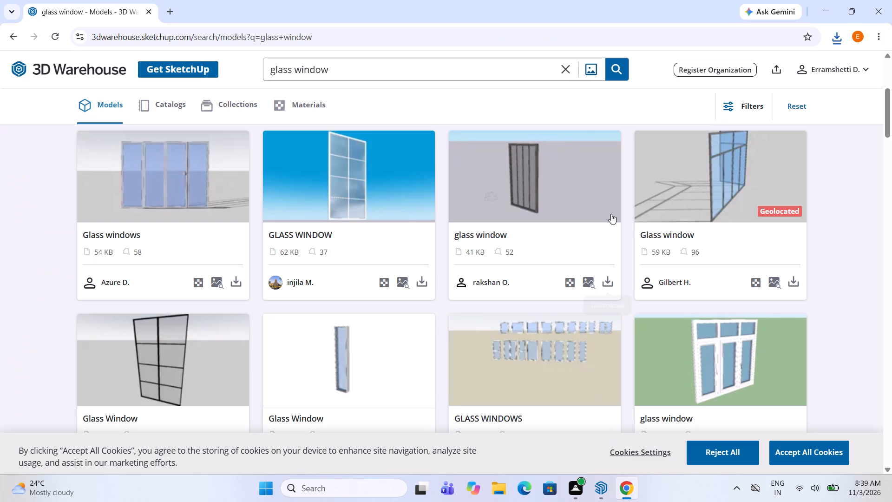
{"action": "left_click", "coordinate": [567, 70]}
{"action": "type", "text": "lift"}
{"action": "key", "text": "Return"}
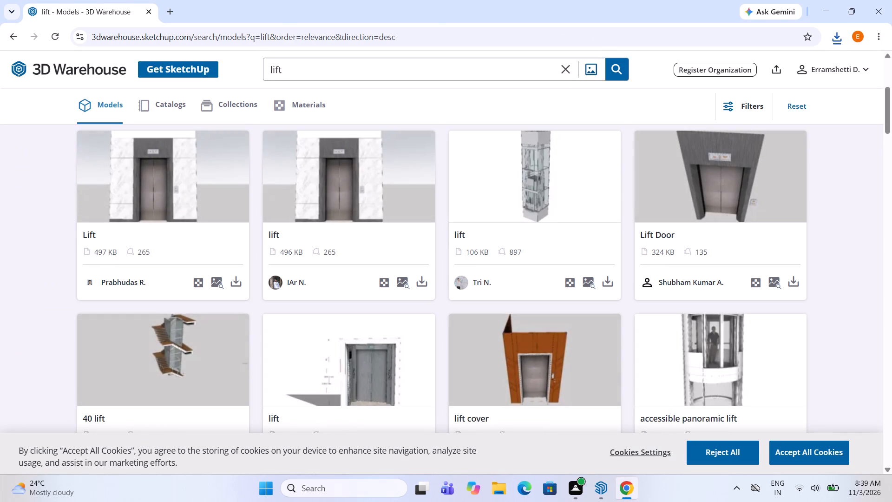
Browse the lift results and try to download the 496 KB "lift" model as a SketchUp file.
{"action": "scroll", "coordinate": [494, 142], "scroll_direction": "up", "scroll_amount": 2}
{"action": "scroll", "coordinate": [450, 195], "scroll_direction": "up", "scroll_amount": 5}
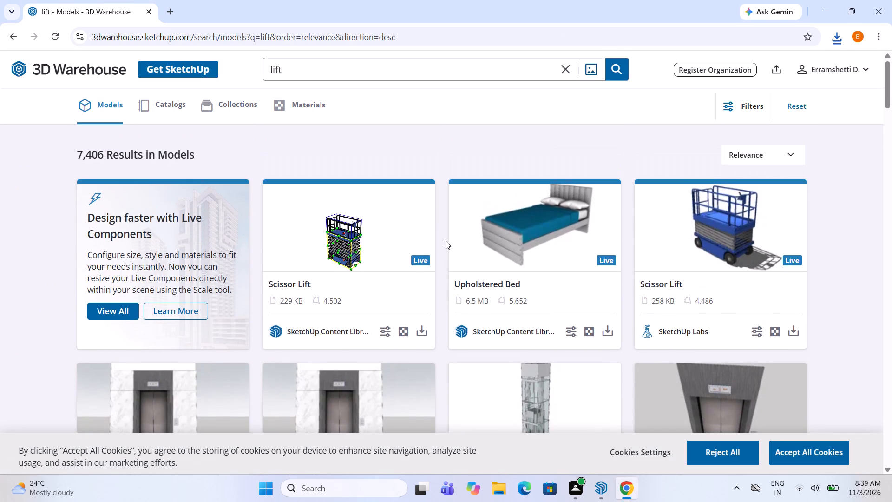
{"action": "scroll", "coordinate": [448, 239], "scroll_direction": "down", "scroll_amount": 5}
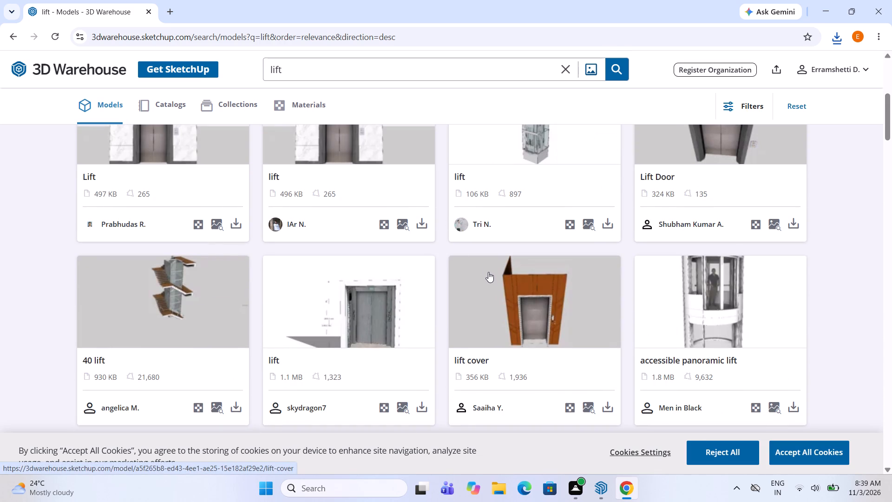
{"action": "scroll", "coordinate": [488, 271], "scroll_direction": "up", "scroll_amount": 3}
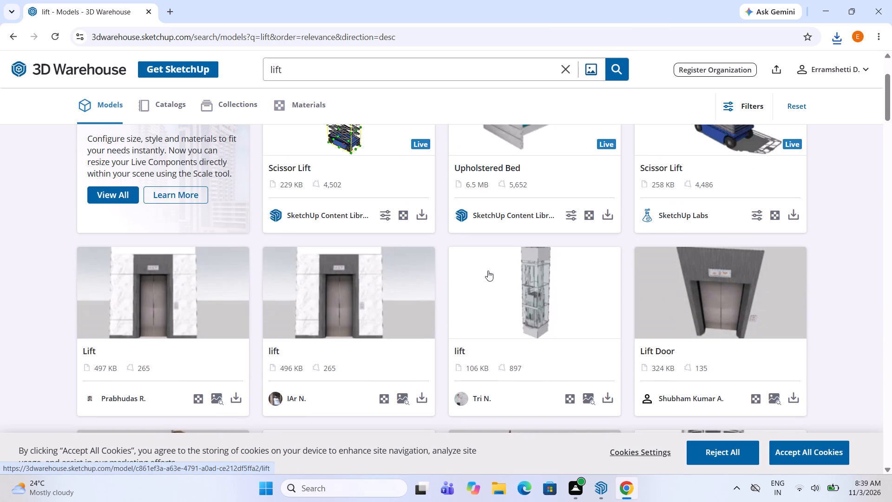
{"action": "left_click", "coordinate": [426, 395]}
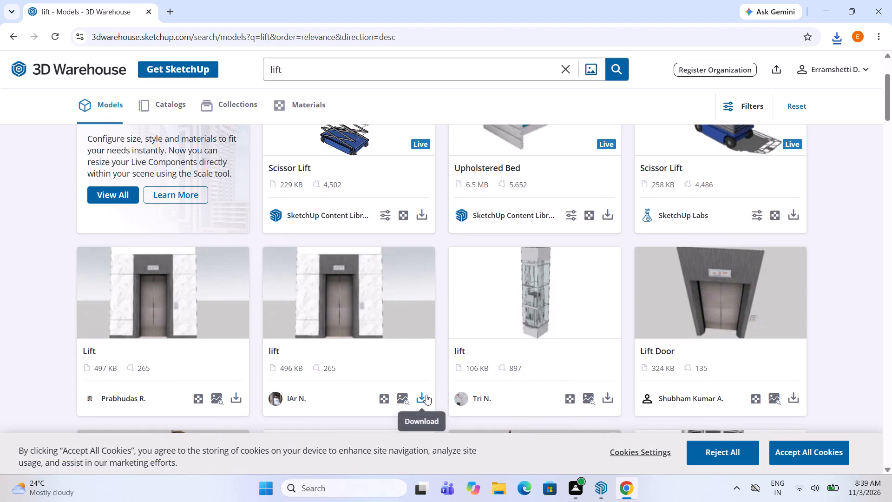
{"action": "left_click", "coordinate": [456, 304]}
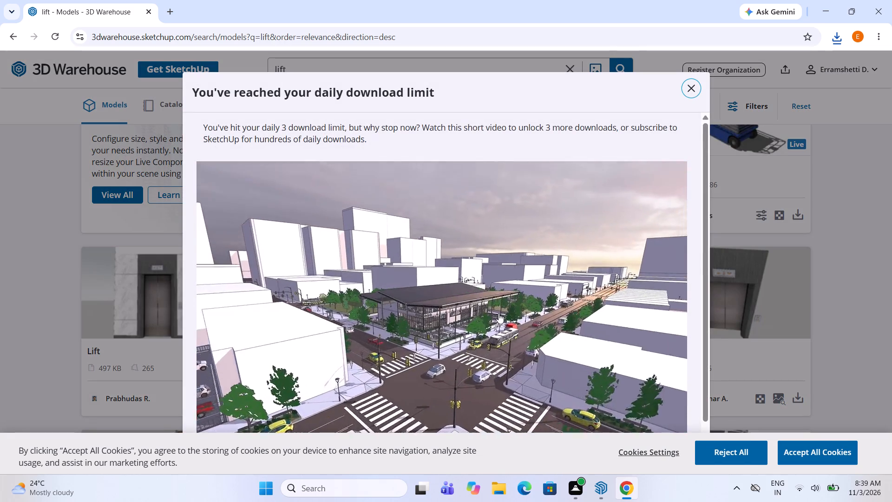
Watch the short video to unlock 3 more downloads, and close the dialog without subscribing.
{"action": "scroll", "coordinate": [498, 302], "scroll_direction": "down", "scroll_amount": 5}
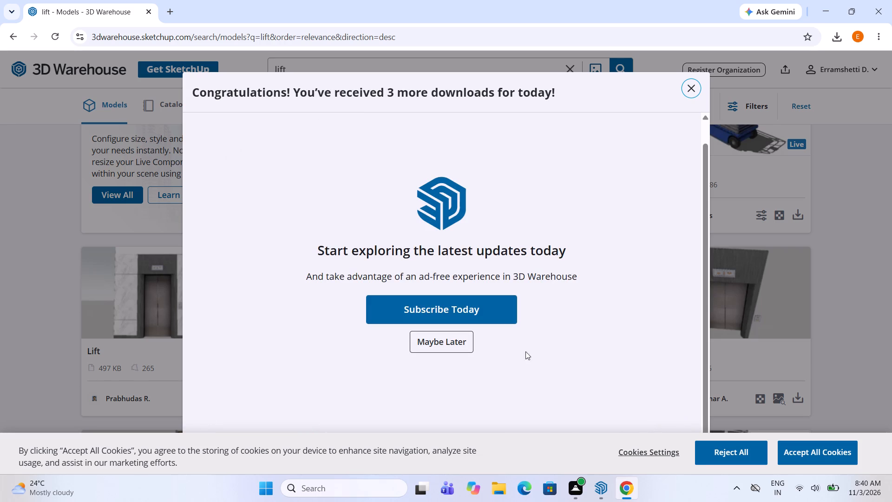
{"action": "left_click", "coordinate": [690, 86]}
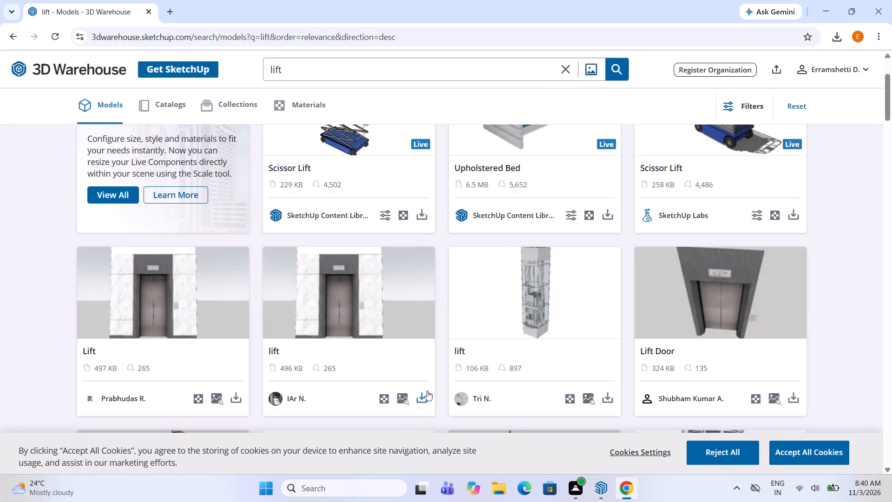
Download the "Lift Door" model as a SketchUp file.
{"action": "left_click", "coordinate": [426, 397]}
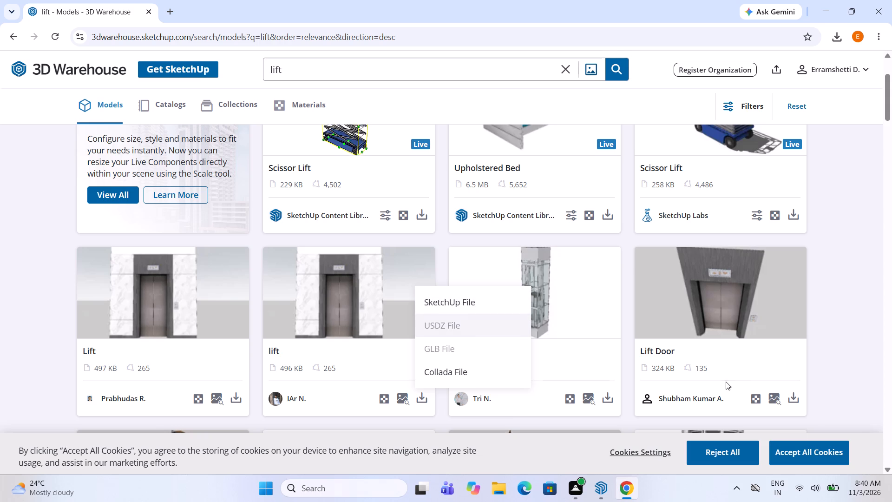
{"action": "left_click", "coordinate": [789, 394]}
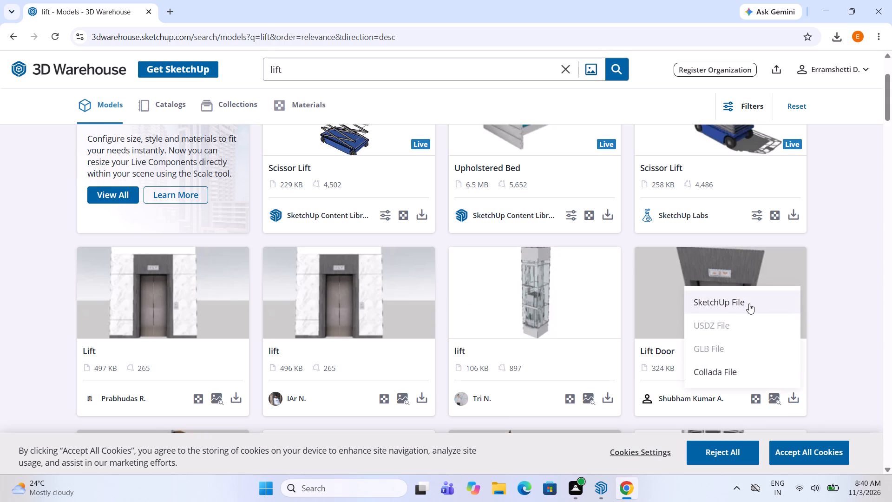
{"action": "left_click", "coordinate": [748, 303]}
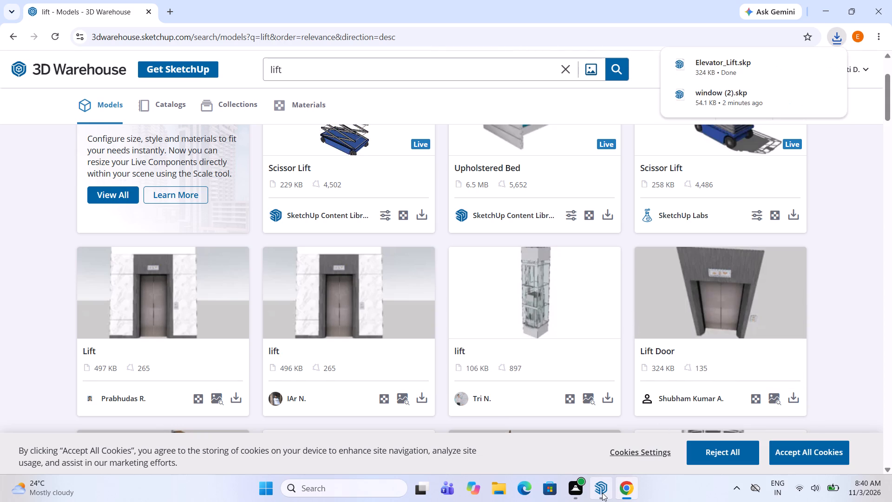
Switch to SketchUp, import "Elevator_Lift" from Downloads and place it outside the building near the origin and the standing figure.
{"action": "left_click", "coordinate": [602, 443]}
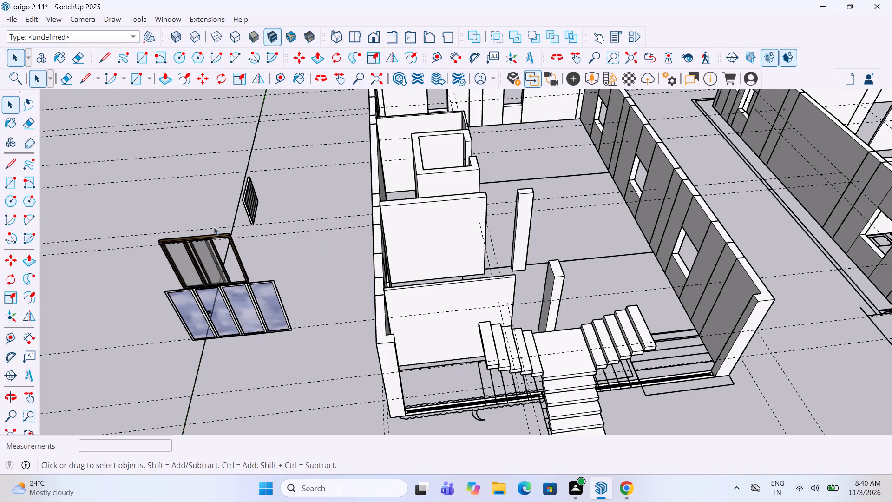
{"action": "scroll", "coordinate": [576, 373], "scroll_direction": "down", "scroll_amount": 4}
{"action": "middle_click_drag", "start_coordinate": [591, 364], "coordinate": [307, 370]}
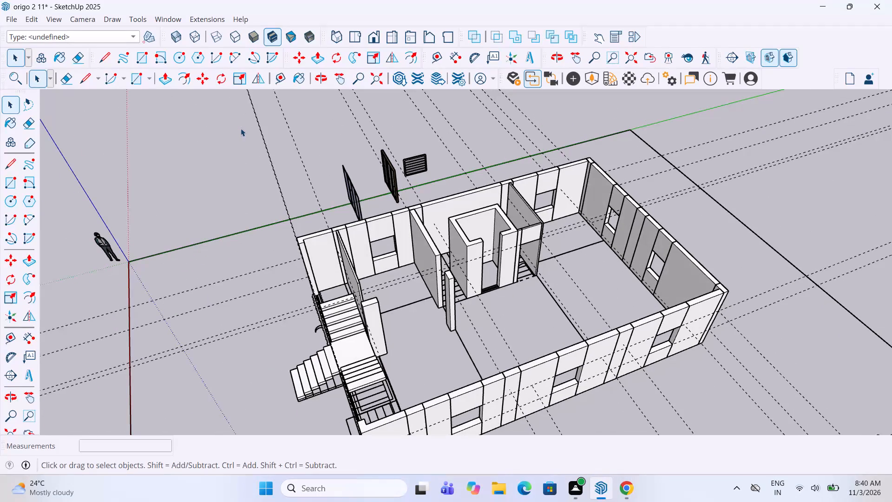
{"action": "left_click", "coordinate": [9, 23]}
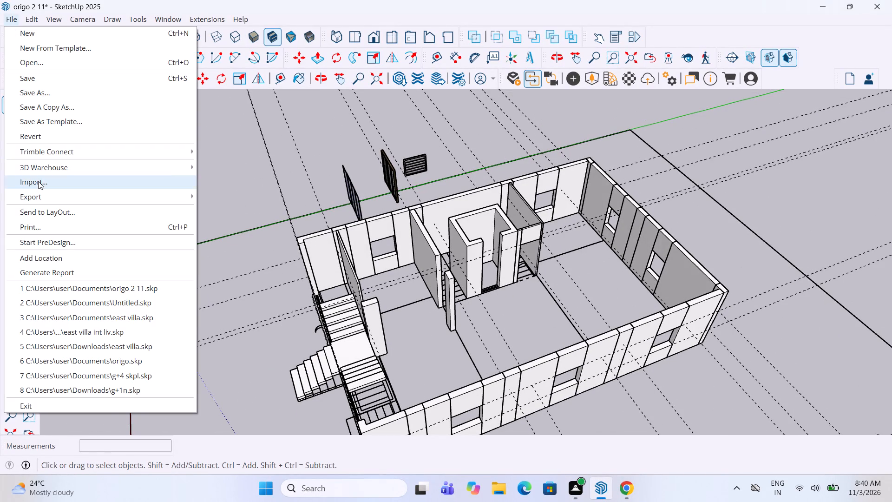
{"action": "left_click", "coordinate": [38, 181]}
{"action": "left_click", "coordinate": [190, 115]}
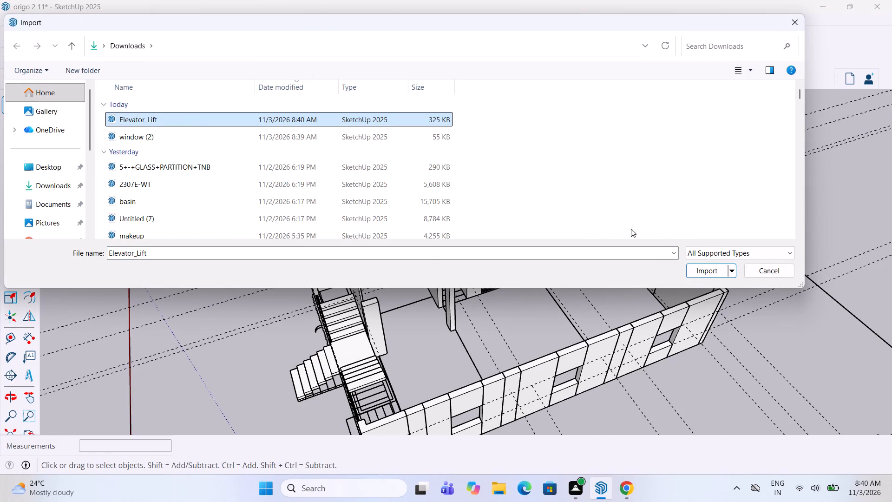
{"action": "left_click", "coordinate": [687, 270]}
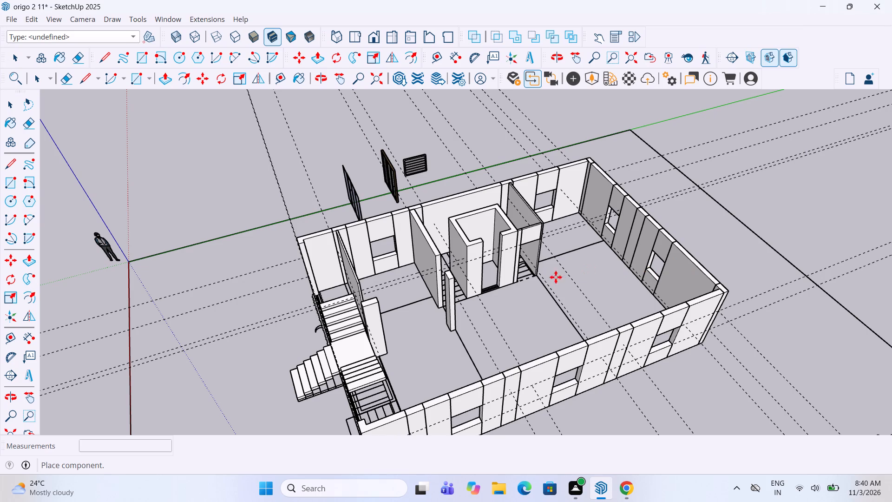
{"action": "scroll", "coordinate": [496, 308], "scroll_direction": "down", "scroll_amount": 4}
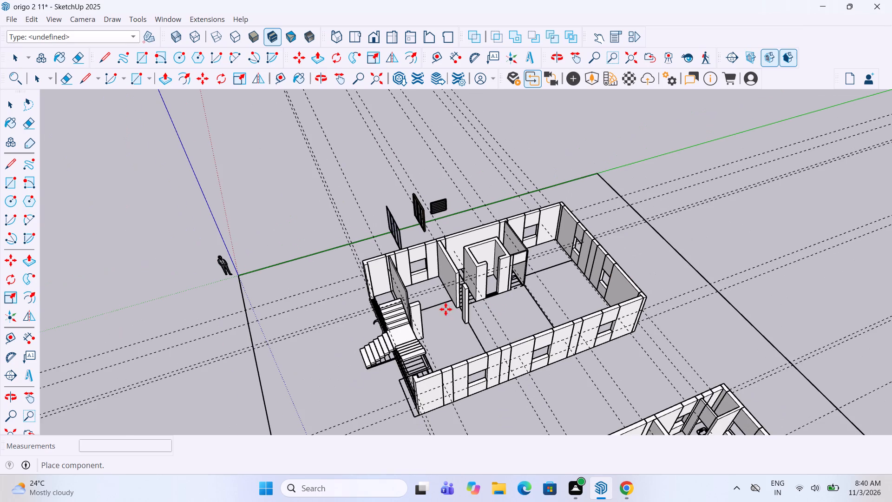
{"action": "left_click", "coordinate": [262, 289]}
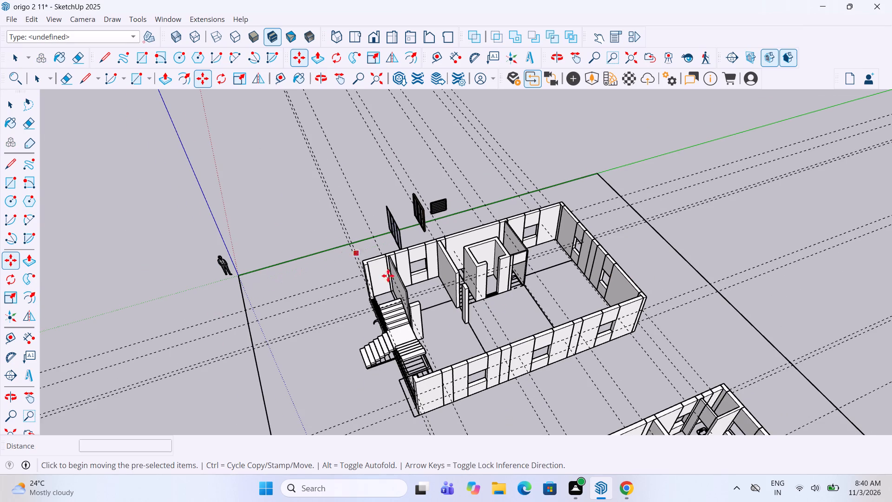
Move the imported lift door about 143 ft to the open ground beside the end wall of the floor block nearest the origin.
{"action": "scroll", "coordinate": [389, 279], "scroll_direction": "down", "scroll_amount": 11}
{"action": "scroll", "coordinate": [353, 131], "scroll_direction": "up", "scroll_amount": 14}
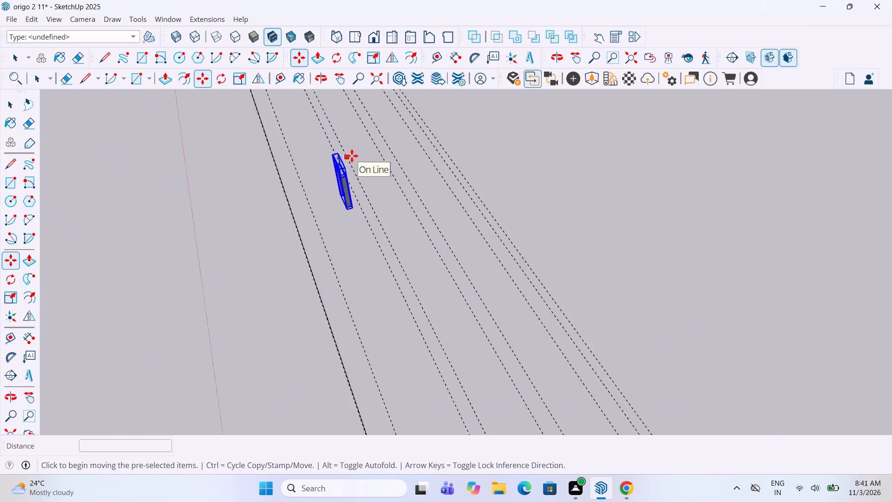
{"action": "middle_click_drag", "start_coordinate": [346, 173], "coordinate": [455, 148]}
{"action": "key", "text": "m"}
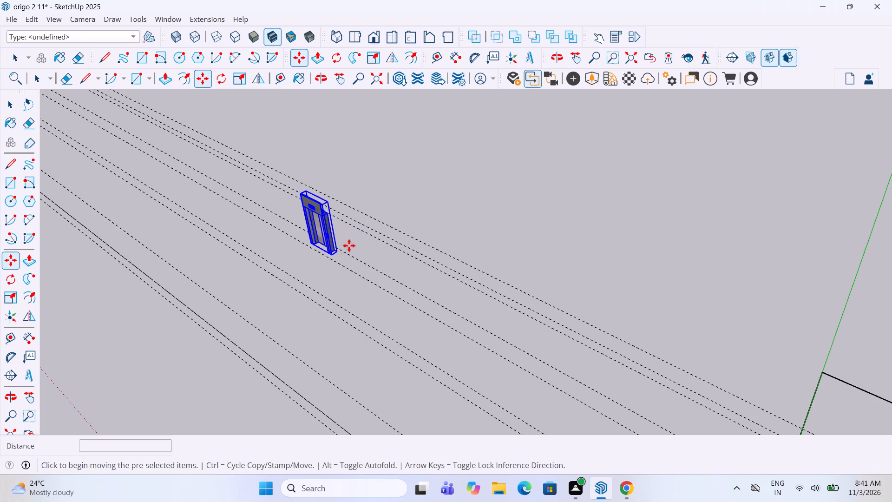
{"action": "left_click", "coordinate": [328, 256]}
{"action": "scroll", "coordinate": [294, 224], "scroll_direction": "down", "scroll_amount": 15}
{"action": "middle_click_drag", "start_coordinate": [666, 307], "coordinate": [665, 307]}
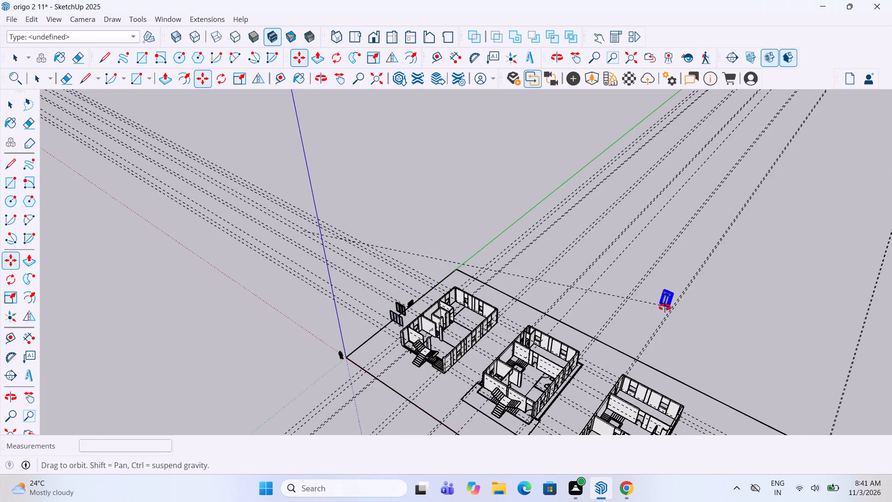
{"action": "middle_click_drag", "start_coordinate": [665, 307], "coordinate": [423, 309]}
{"action": "scroll", "coordinate": [441, 310], "scroll_direction": "up", "scroll_amount": 4}
{"action": "scroll", "coordinate": [505, 317], "scroll_direction": "up", "scroll_amount": 8}
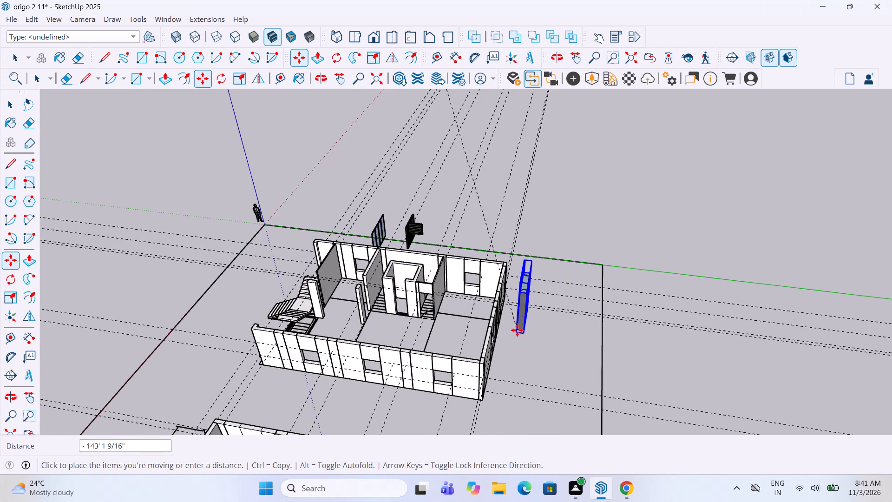
{"action": "left_click", "coordinate": [517, 330]}
Rotate the lift door 90 degrees in the ground plane about a point on the ground near it.
{"action": "left_click", "coordinate": [9, 283]}
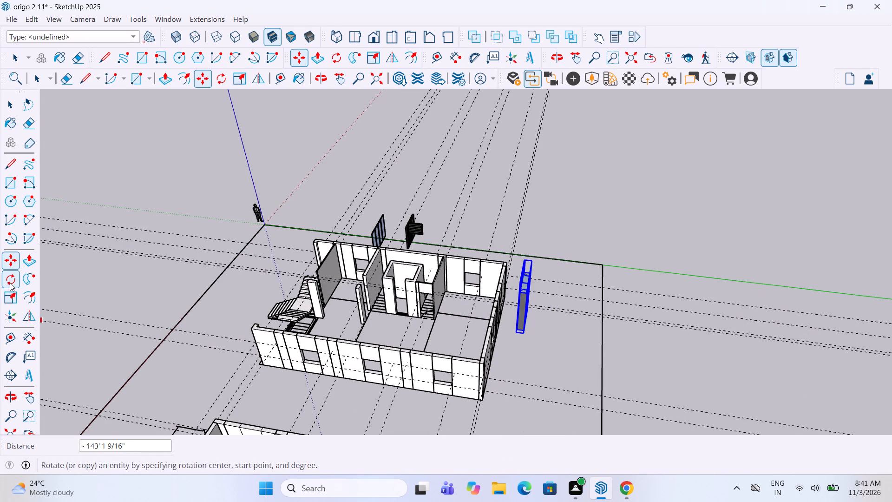
{"action": "left_click", "coordinate": [538, 365]}
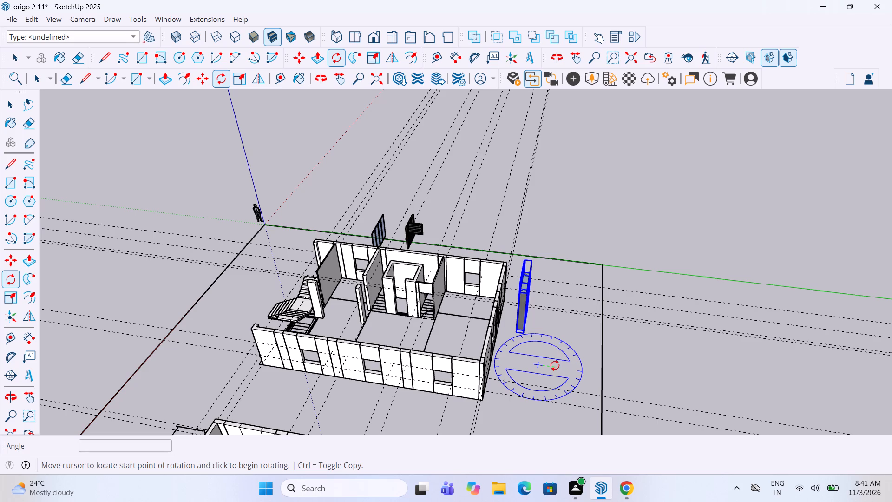
{"action": "left_click", "coordinate": [555, 365]}
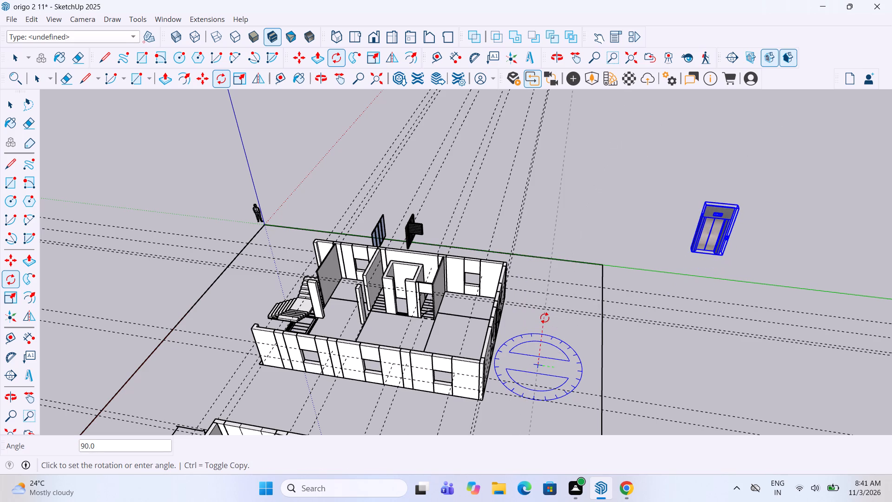
{"action": "left_click", "coordinate": [544, 318]}
Move the lift door by its bottom corner to the base of the lift shaft's front opening.
{"action": "key", "text": "m"}
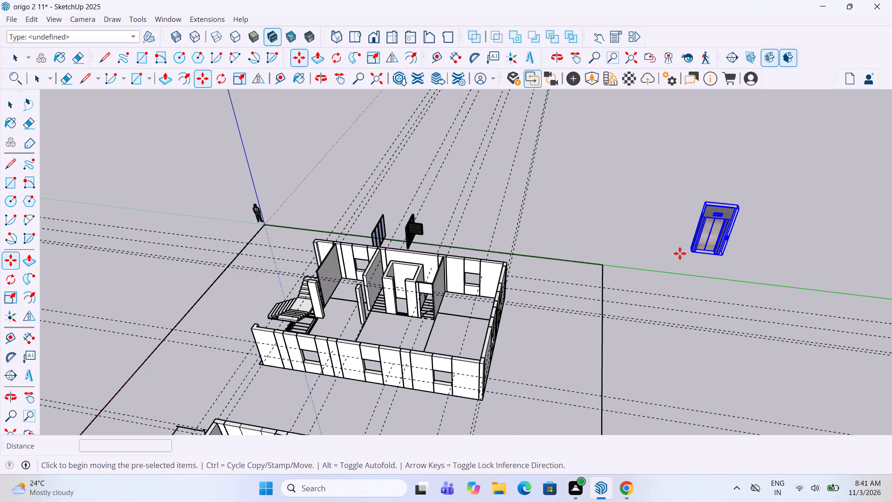
{"action": "left_click", "coordinate": [693, 252]}
{"action": "scroll", "coordinate": [435, 298], "scroll_direction": "up", "scroll_amount": 13}
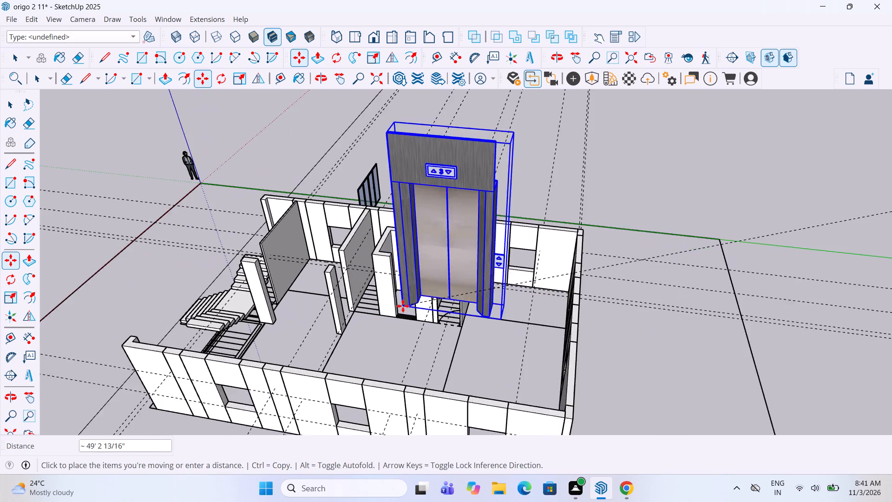
{"action": "scroll", "coordinate": [403, 306], "scroll_direction": "up", "scroll_amount": 4}
{"action": "left_click", "coordinate": [394, 322]}
Scale the lift door to 0.70 in width and stretch its height to the top of the lift shaft walls.
{"action": "middle_click_drag", "start_coordinate": [404, 306], "coordinate": [454, 308]}
{"action": "scroll", "coordinate": [415, 276], "scroll_direction": "up", "scroll_amount": 3}
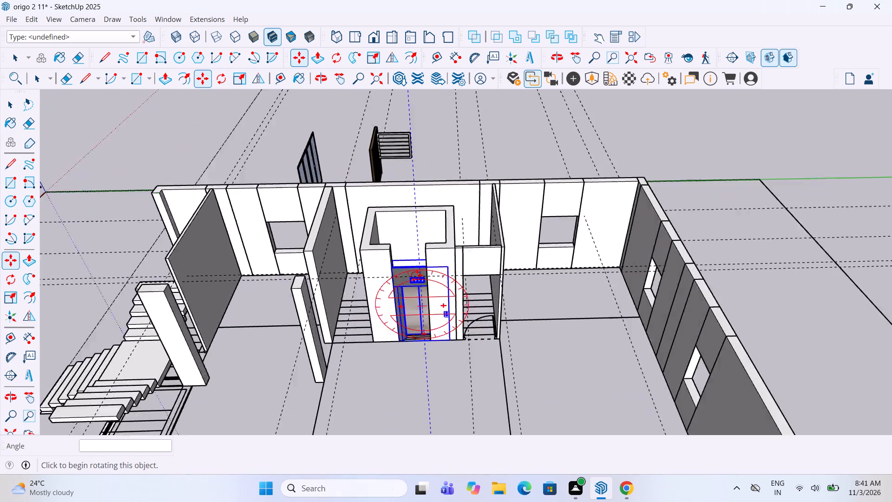
{"action": "scroll", "coordinate": [415, 276], "scroll_direction": "up", "scroll_amount": 6}
{"action": "key", "text": "s"}
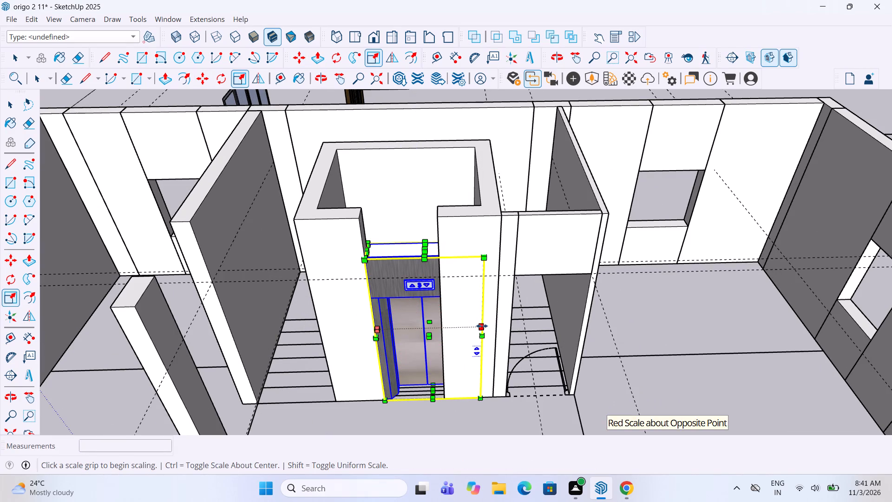
{"action": "left_click_drag", "start_coordinate": [482, 326], "coordinate": [444, 328]}
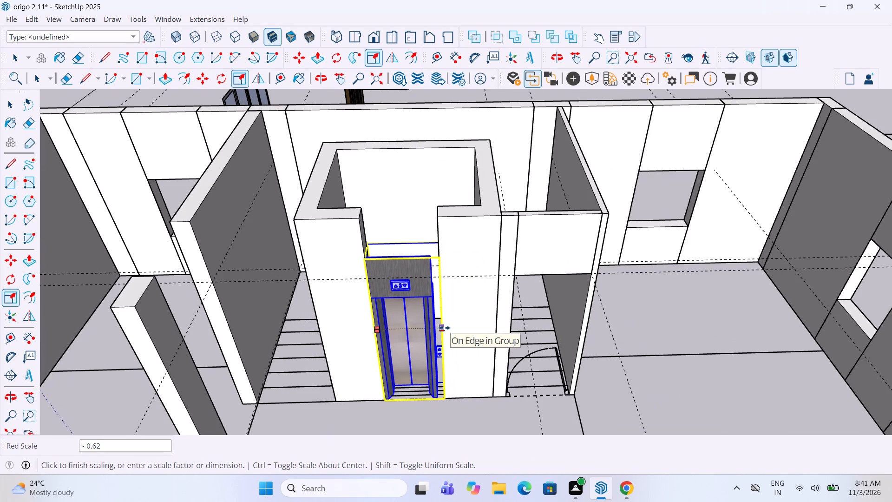
{"action": "left_click_drag", "start_coordinate": [444, 328], "coordinate": [450, 328]}
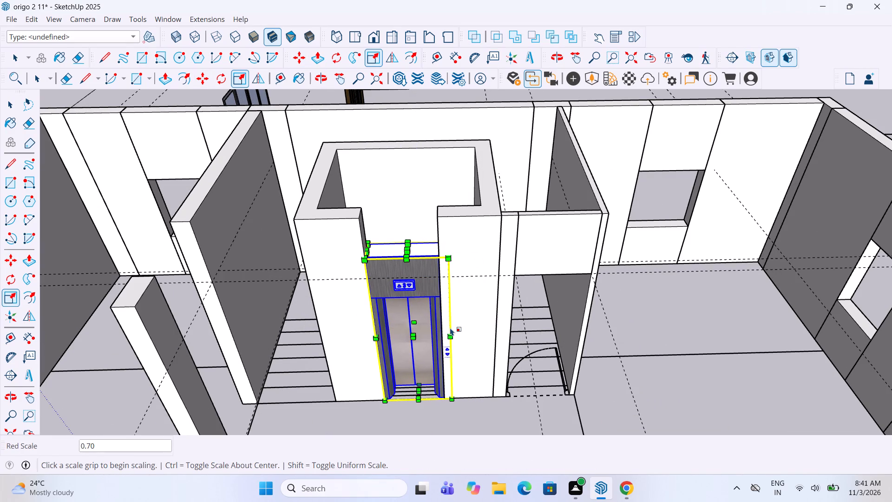
{"action": "left_click_drag", "start_coordinate": [409, 251], "coordinate": [410, 237]}
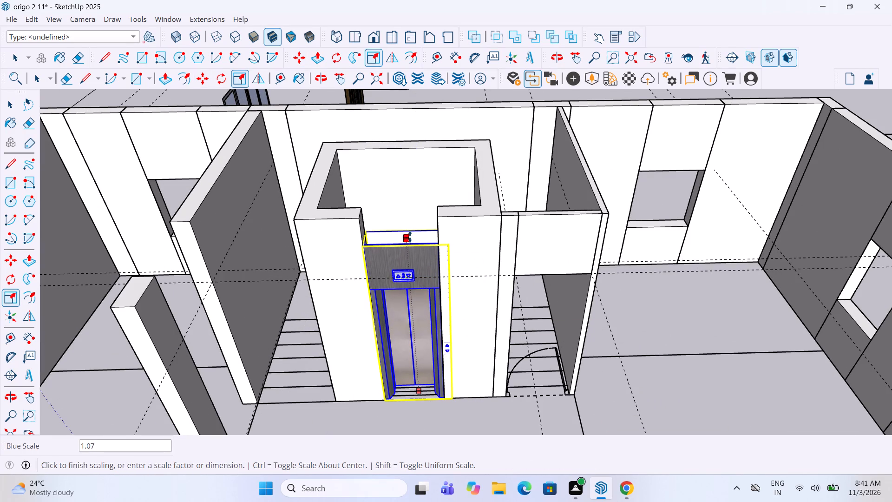
{"action": "left_click_drag", "start_coordinate": [410, 237], "coordinate": [414, 209]}
{"action": "key", "text": "space"}
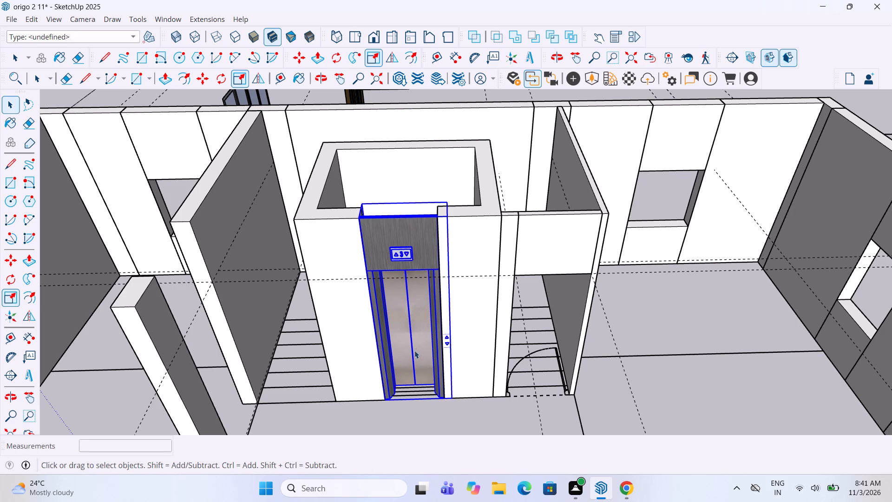
{"action": "left_click", "coordinate": [408, 410]}
Copy the lift door from the shaft's front base corner to the matching lift outline corner in the second floor block, about 53' 9" away.
{"action": "scroll", "coordinate": [488, 277], "scroll_direction": "down", "scroll_amount": 5}
{"action": "middle_click_drag", "start_coordinate": [493, 218], "coordinate": [483, 223]}
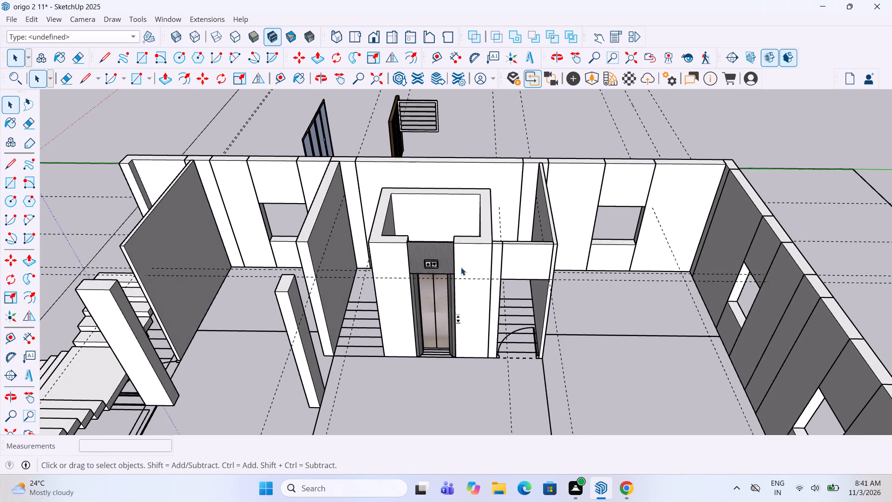
{"action": "scroll", "coordinate": [454, 265], "scroll_direction": "up", "scroll_amount": 1}
{"action": "left_click", "coordinate": [443, 263]}
{"action": "scroll", "coordinate": [435, 297], "scroll_direction": "up", "scroll_amount": 2}
{"action": "key", "text": "m"}
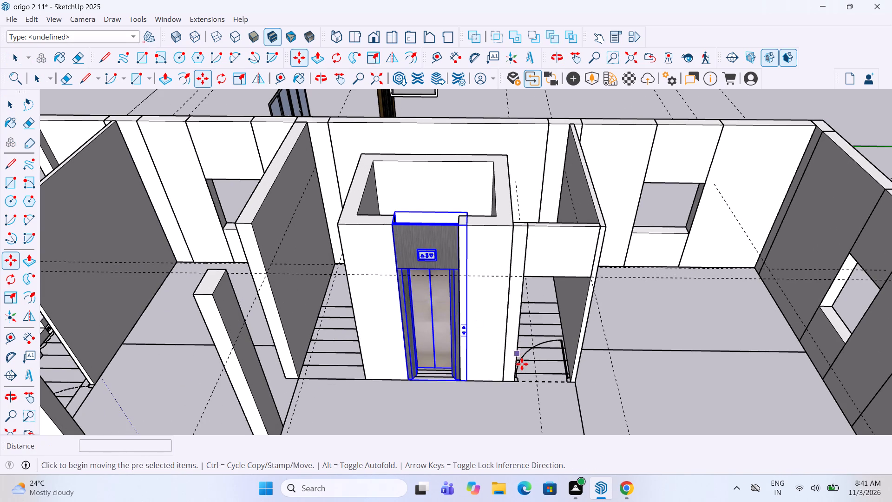
{"action": "left_click", "coordinate": [364, 380]}
{"action": "scroll", "coordinate": [532, 275], "scroll_direction": "down", "scroll_amount": 20}
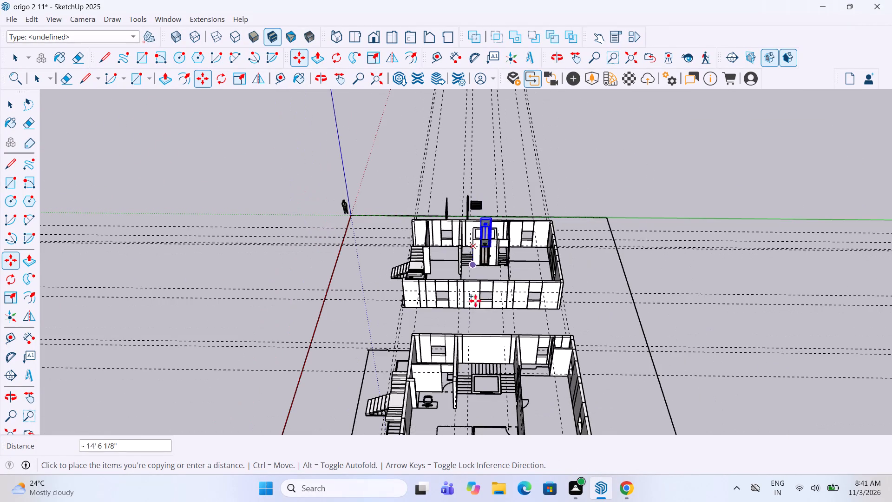
{"action": "scroll", "coordinate": [472, 396], "scroll_direction": "up", "scroll_amount": 15}
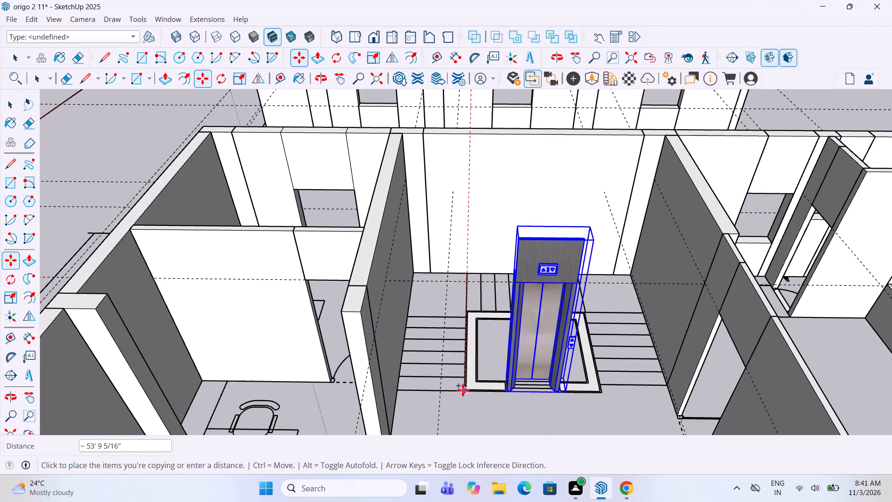
{"action": "left_click", "coordinate": [463, 390]}
Copy the lift door about 57 ft from the second floor block to the matching lift outline corner in the third block.
{"action": "key", "text": "m"}
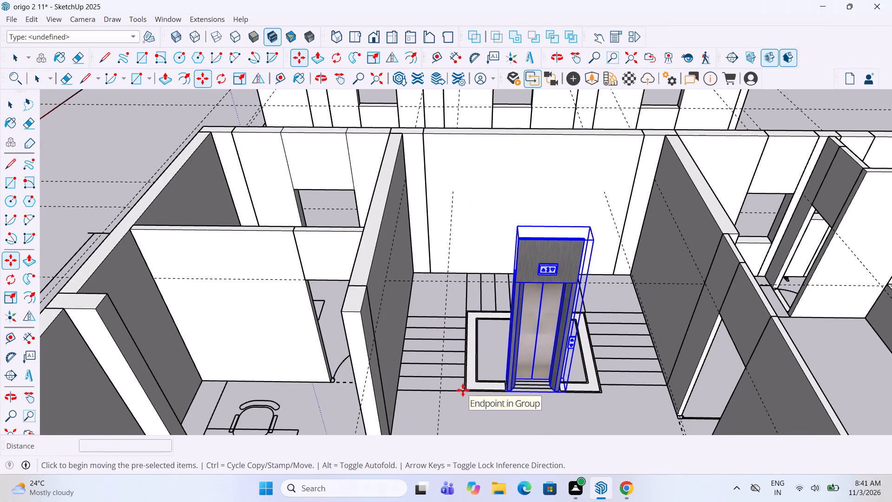
{"action": "left_click", "coordinate": [463, 390], "text": "ctrl"}
{"action": "scroll", "coordinate": [523, 296], "scroll_direction": "down", "scroll_amount": 18}
{"action": "scroll", "coordinate": [512, 277], "scroll_direction": "down", "scroll_amount": 4}
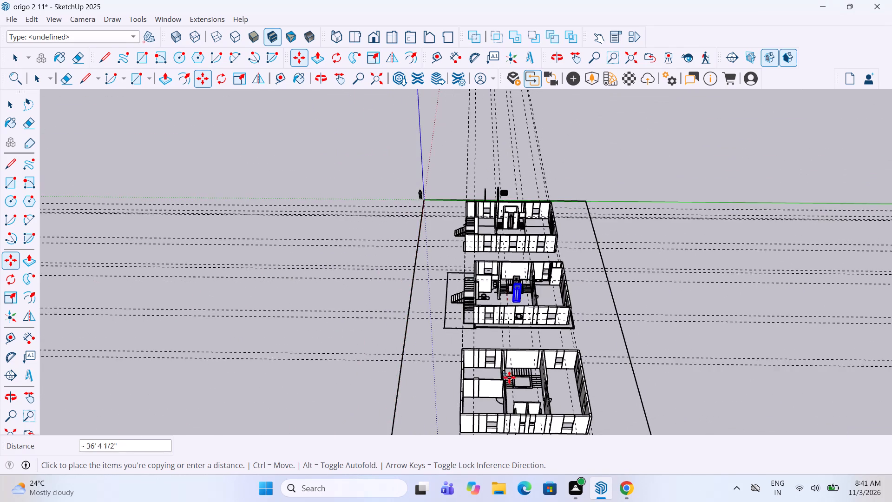
{"action": "scroll", "coordinate": [509, 400], "scroll_direction": "up", "scroll_amount": 14}
{"action": "scroll", "coordinate": [514, 379], "scroll_direction": "up", "scroll_amount": 10}
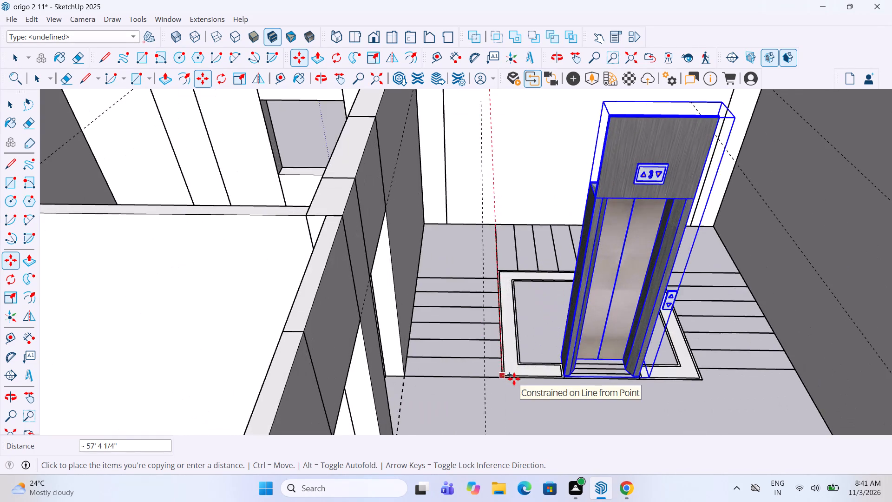
{"action": "scroll", "coordinate": [514, 379], "scroll_direction": "up", "scroll_amount": 5}
{"action": "left_click", "coordinate": [492, 374]}
Copy the lift door about 60' 7" to the front base corner of the lift shaft in the fourth floor block.
{"action": "key", "text": "m"}
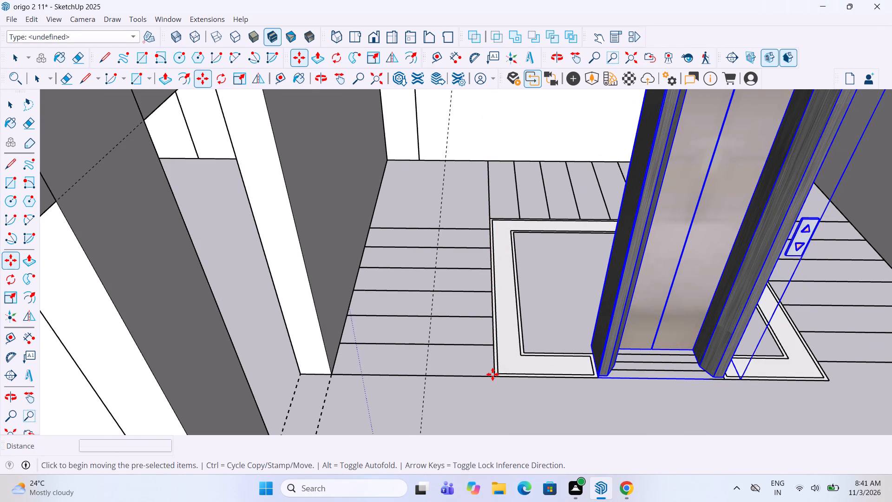
{"action": "left_click", "coordinate": [492, 374]}
{"action": "scroll", "coordinate": [496, 319], "scroll_direction": "down", "scroll_amount": 12}
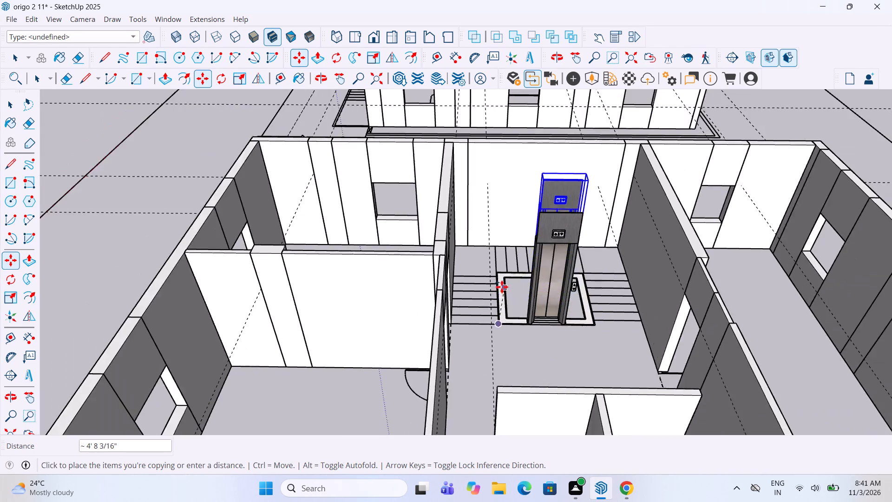
{"action": "scroll", "coordinate": [502, 287], "scroll_direction": "down", "scroll_amount": 20}
{"action": "scroll", "coordinate": [496, 378], "scroll_direction": "up", "scroll_amount": 5}
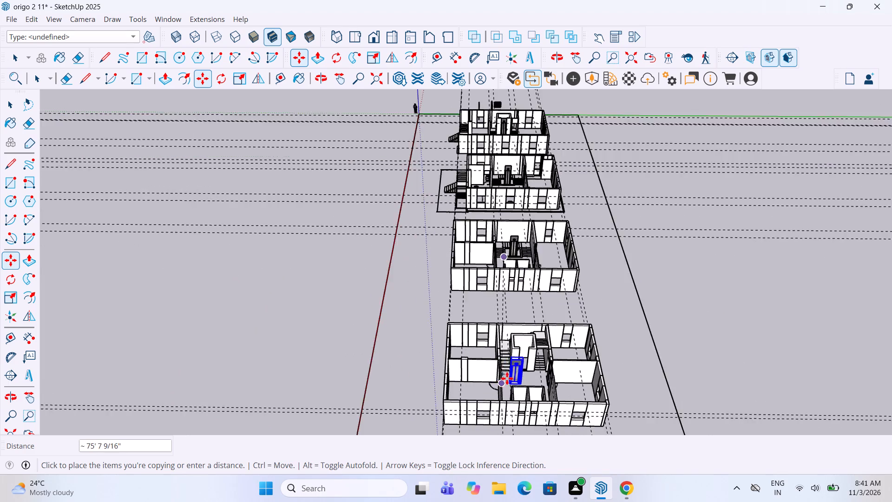
{"action": "scroll", "coordinate": [507, 378], "scroll_direction": "up", "scroll_amount": 16}
{"action": "left_click", "coordinate": [498, 352]}
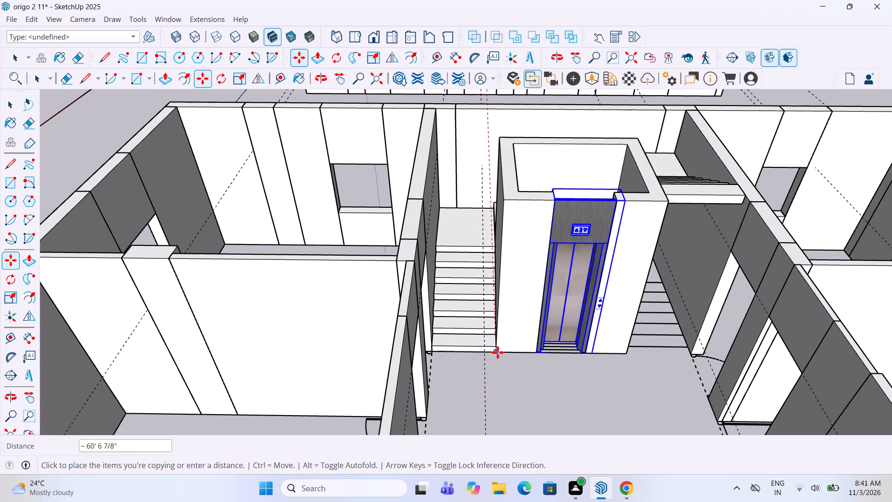
Copy the lift door about 63' 6" to the lift outline corner beside the stairs in the fifth floor block.
{"action": "key", "text": "m"}
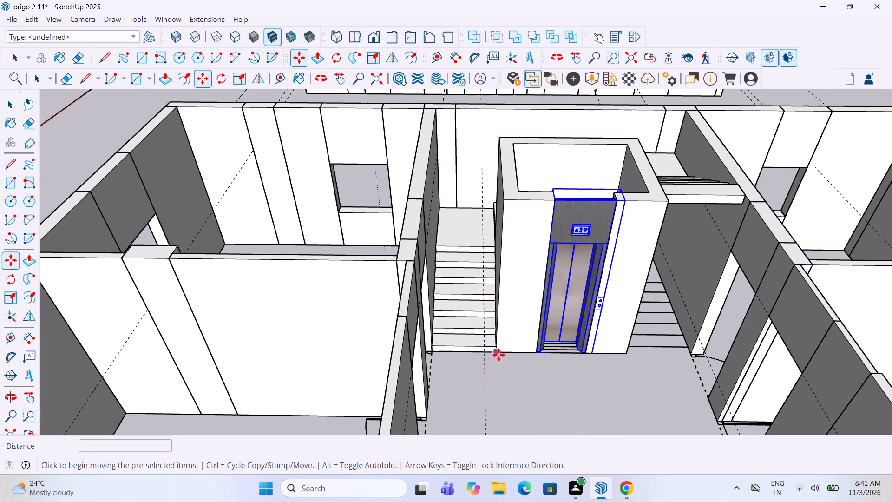
{"action": "left_click", "coordinate": [498, 355], "text": "ctrl"}
{"action": "scroll", "coordinate": [492, 295], "scroll_direction": "down", "scroll_amount": 18}
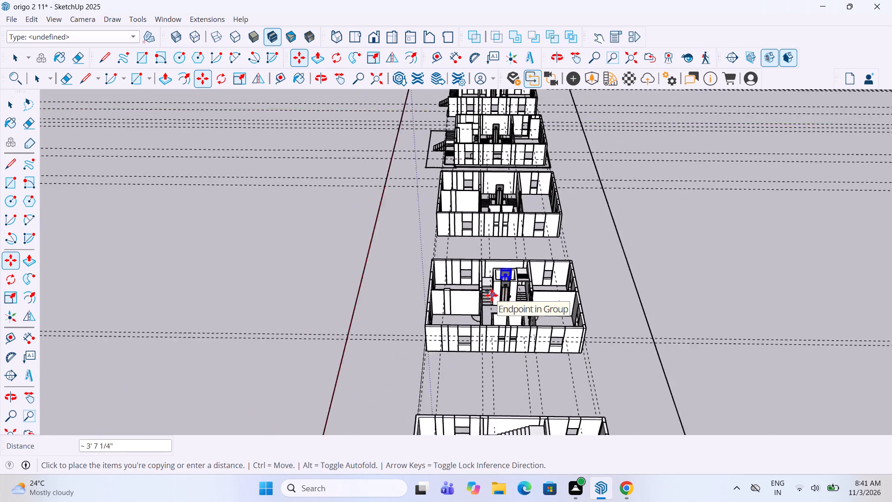
{"action": "scroll", "coordinate": [492, 295], "scroll_direction": "down", "scroll_amount": 7}
{"action": "scroll", "coordinate": [493, 382], "scroll_direction": "up", "scroll_amount": 20}
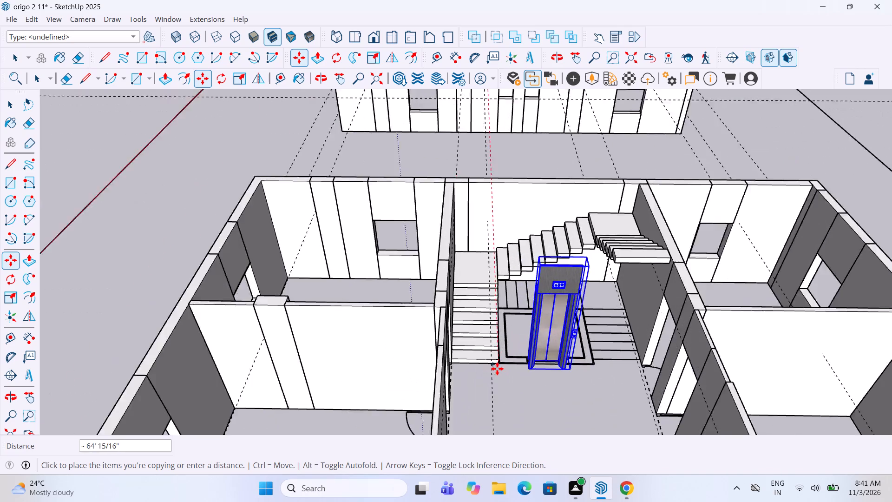
{"action": "scroll", "coordinate": [497, 369], "scroll_direction": "up", "scroll_amount": 9}
{"action": "left_click", "coordinate": [504, 353]}
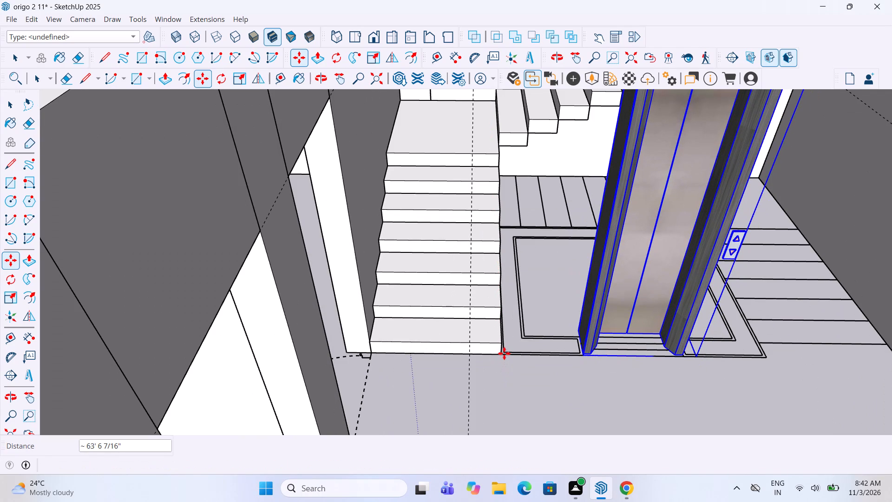
Copy the lift door about 56' 1 1/2" to the lift outline corner beside the stairs in the block with the double entrance door.
{"action": "key", "text": "m"}
{"action": "left_click", "coordinate": [505, 359]}
{"action": "scroll", "coordinate": [513, 297], "scroll_direction": "down", "scroll_amount": 3}
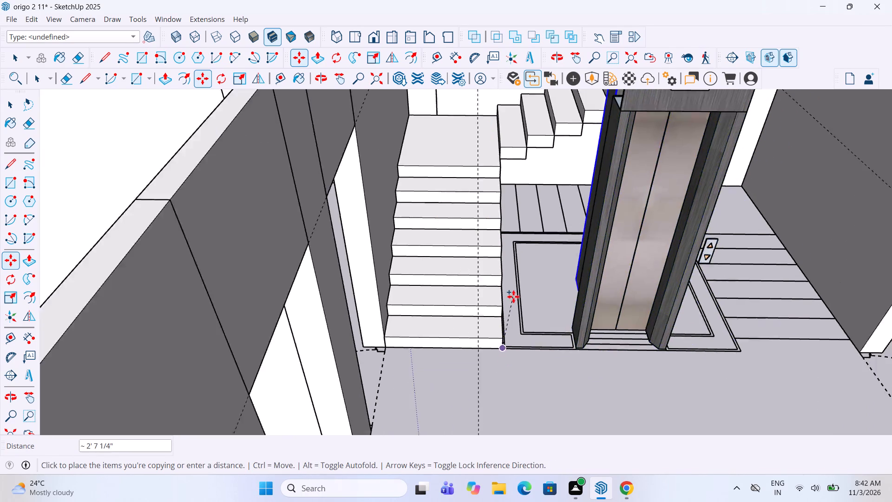
{"action": "scroll", "coordinate": [513, 297], "scroll_direction": "down", "scroll_amount": 20}
{"action": "scroll", "coordinate": [512, 293], "scroll_direction": "down", "scroll_amount": 7}
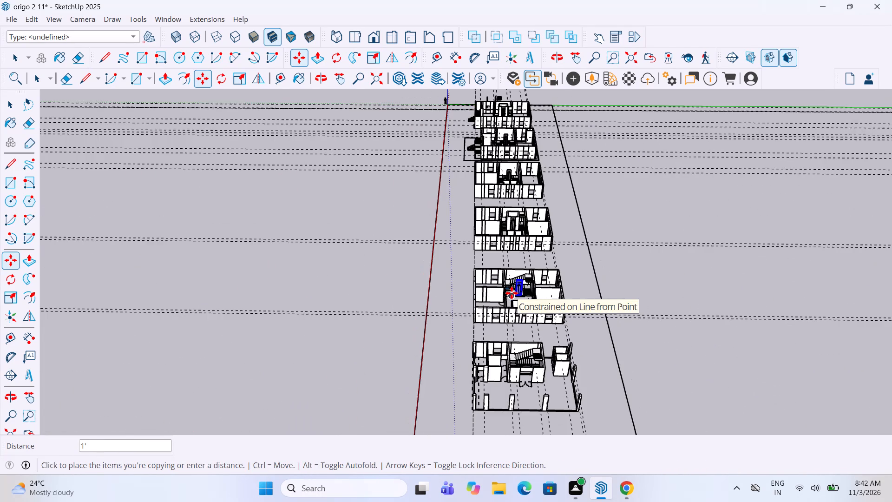
{"action": "scroll", "coordinate": [513, 376], "scroll_direction": "up", "scroll_amount": 10}
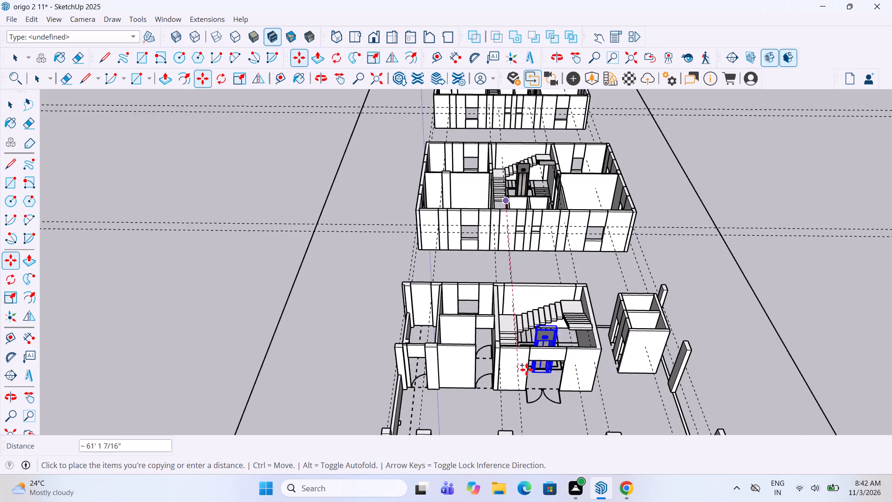
{"action": "scroll", "coordinate": [533, 363], "scroll_direction": "up", "scroll_amount": 5}
{"action": "middle_click_drag", "start_coordinate": [550, 339], "coordinate": [542, 383]}
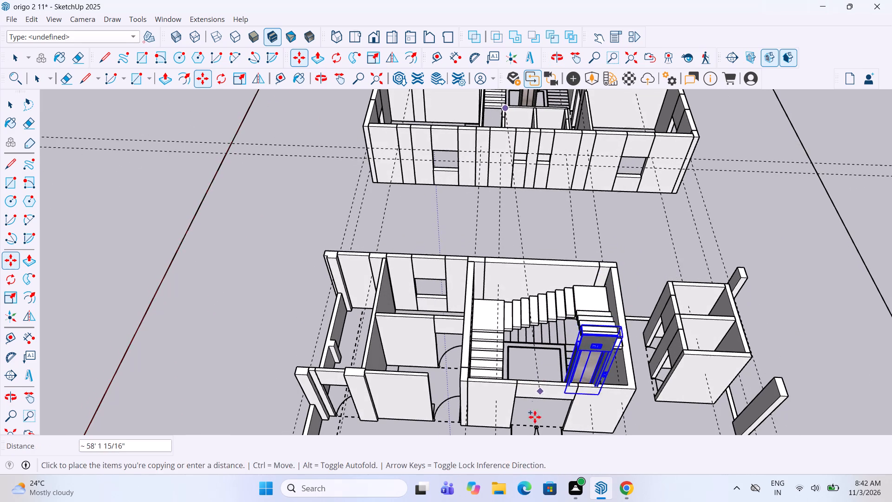
{"action": "middle_click_drag", "start_coordinate": [535, 418], "coordinate": [533, 426]}
{"action": "middle_click_drag", "start_coordinate": [520, 374], "coordinate": [518, 397]}
{"action": "scroll", "coordinate": [511, 393], "scroll_direction": "up", "scroll_amount": 13}
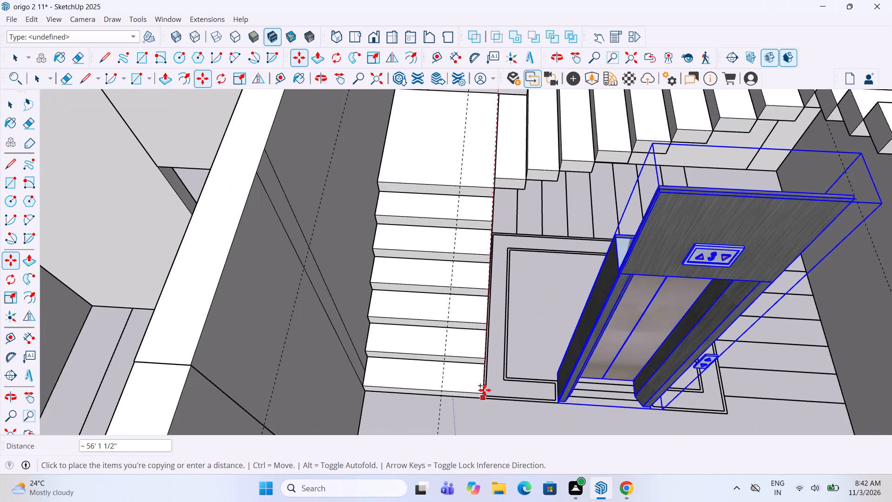
{"action": "left_click", "coordinate": [481, 402]}
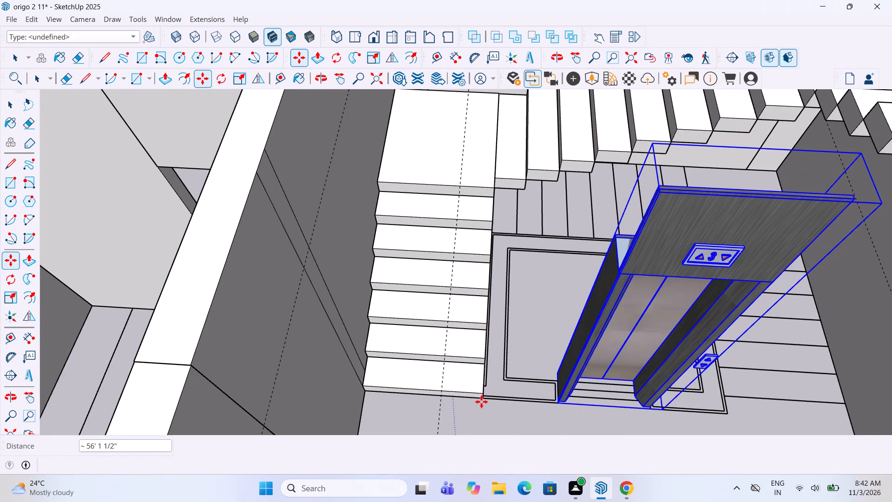
{"action": "key", "text": "space"}
{"action": "left_click", "coordinate": [456, 412]}
Unhide the hidden lift shaft walls around the lift door in the entrance block.
{"action": "scroll", "coordinate": [466, 329], "scroll_direction": "down", "scroll_amount": 6}
{"action": "scroll", "coordinate": [469, 271], "scroll_direction": "down", "scroll_amount": 8}
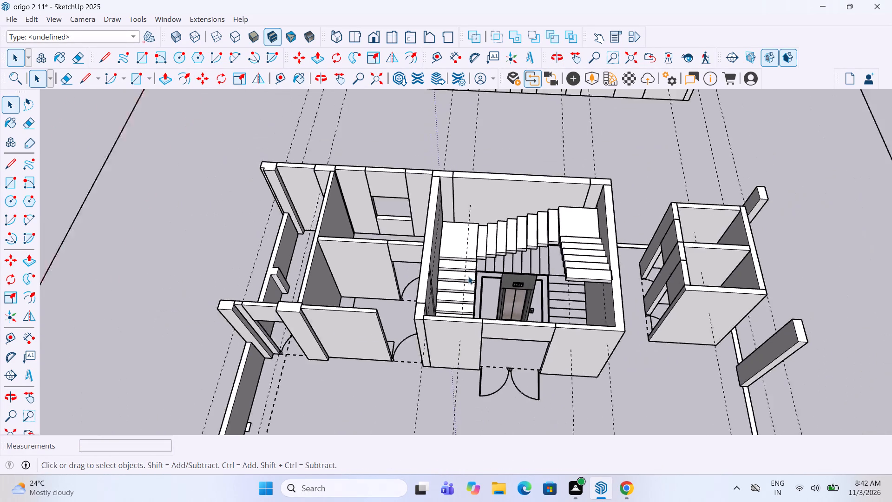
{"action": "scroll", "coordinate": [468, 276], "scroll_direction": "down", "scroll_amount": 3}
{"action": "middle_click_drag", "start_coordinate": [470, 293], "coordinate": [573, 302]}
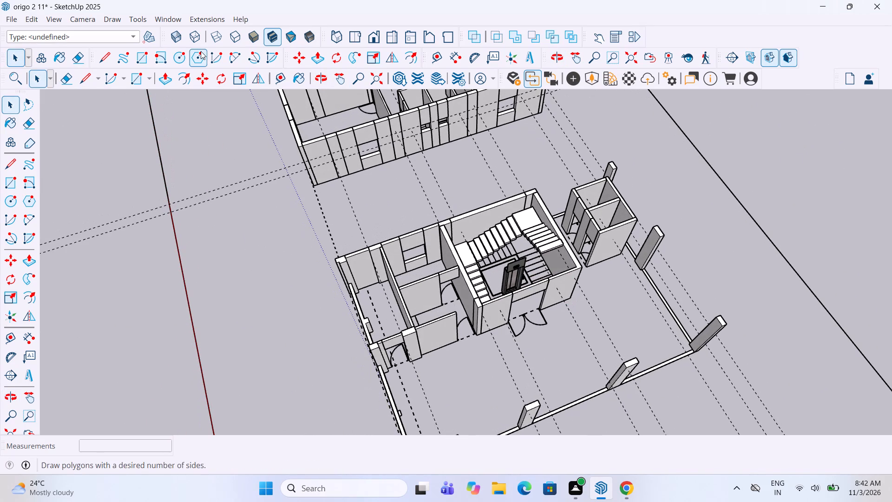
{"action": "left_click", "coordinate": [13, 20]}
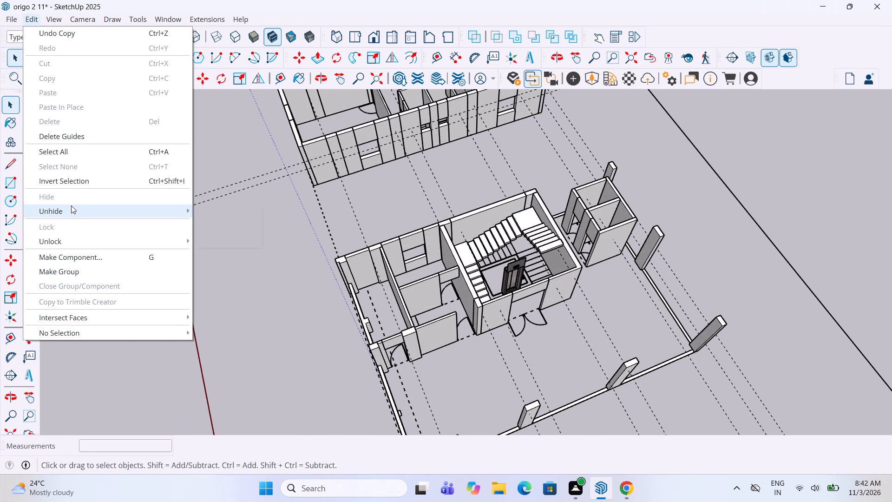
{"action": "left_click", "coordinate": [73, 211]}
{"action": "left_click", "coordinate": [212, 237]}
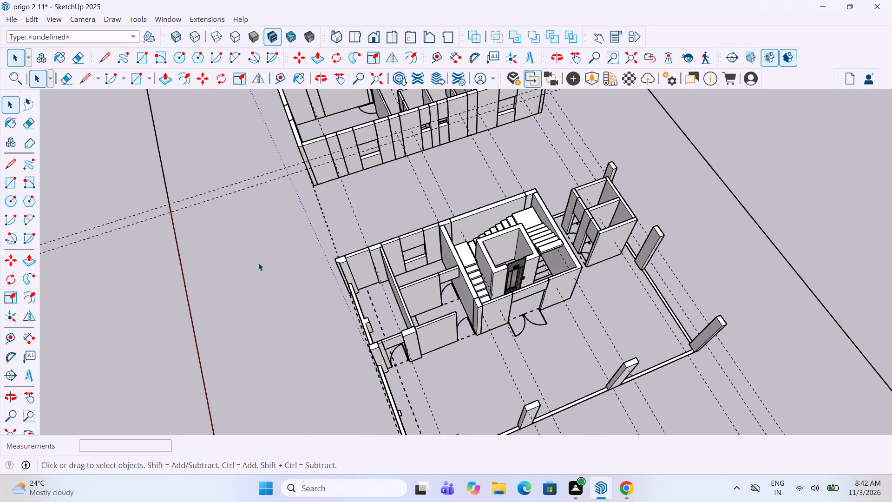
{"action": "key", "text": "space"}
{"action": "left_click", "coordinate": [264, 261]}
Draw a rectangle about 3' 2 7/8" by 4" across the front single-door opening beside the stairs and group it.
{"action": "middle_click_drag", "start_coordinate": [445, 291], "coordinate": [457, 288]}
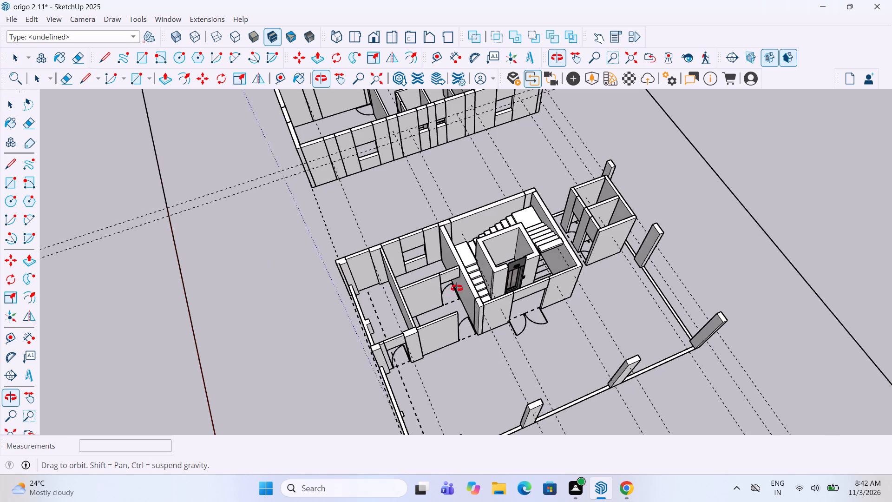
{"action": "middle_click_drag", "start_coordinate": [457, 288], "coordinate": [464, 290]}
{"action": "middle_click_drag", "start_coordinate": [482, 322], "coordinate": [399, 274]}
{"action": "scroll", "coordinate": [399, 274], "scroll_direction": "up", "scroll_amount": 3}
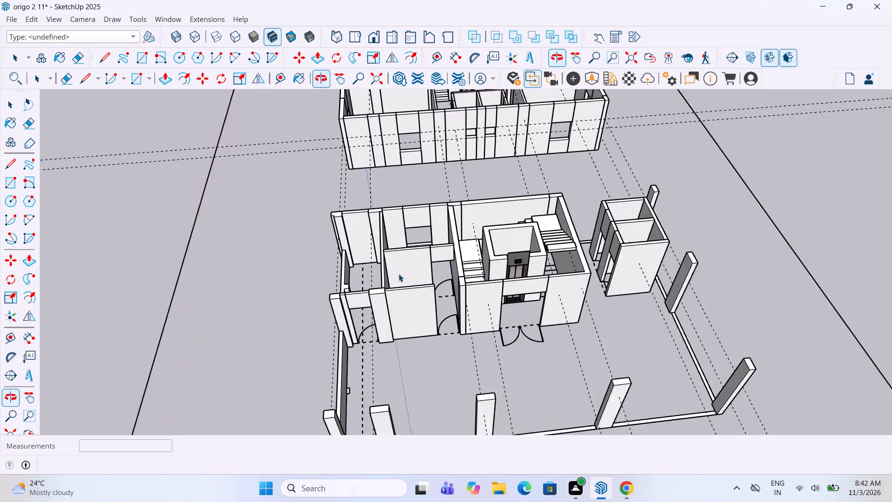
{"action": "scroll", "coordinate": [470, 326], "scroll_direction": "up", "scroll_amount": 6}
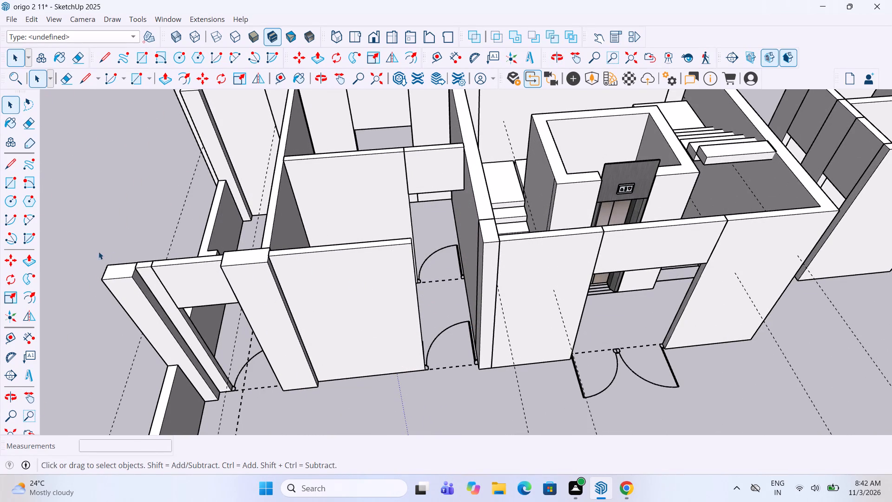
{"action": "left_click", "coordinate": [12, 174]}
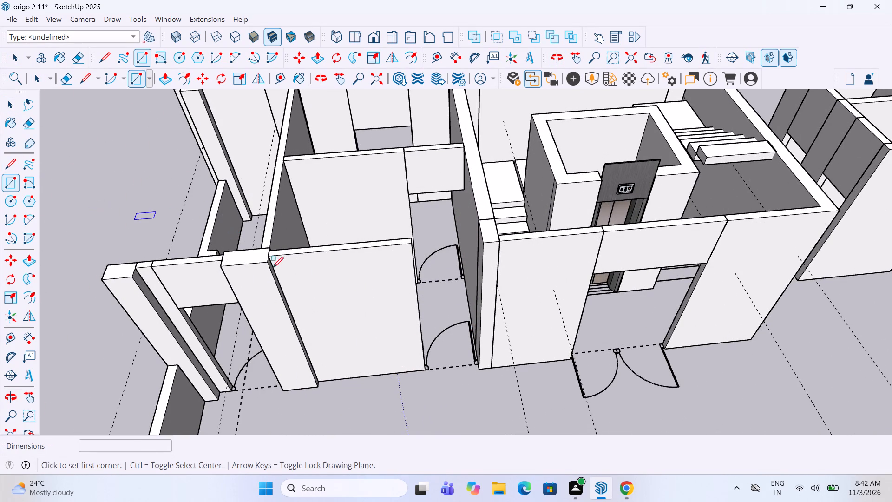
{"action": "scroll", "coordinate": [403, 382], "scroll_direction": "up", "scroll_amount": 4}
{"action": "scroll", "coordinate": [480, 341], "scroll_direction": "up", "scroll_amount": 5}
{"action": "middle_click_drag", "start_coordinate": [480, 341], "coordinate": [438, 378]}
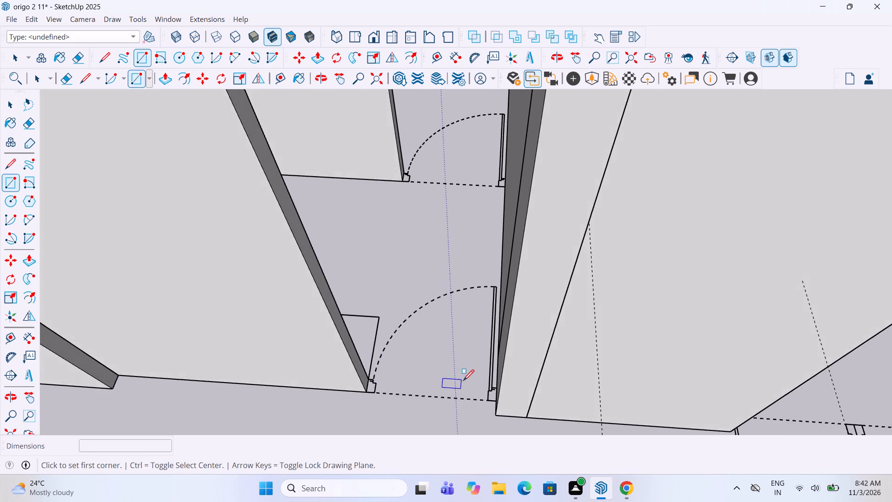
{"action": "scroll", "coordinate": [466, 382], "scroll_direction": "up", "scroll_amount": 3}
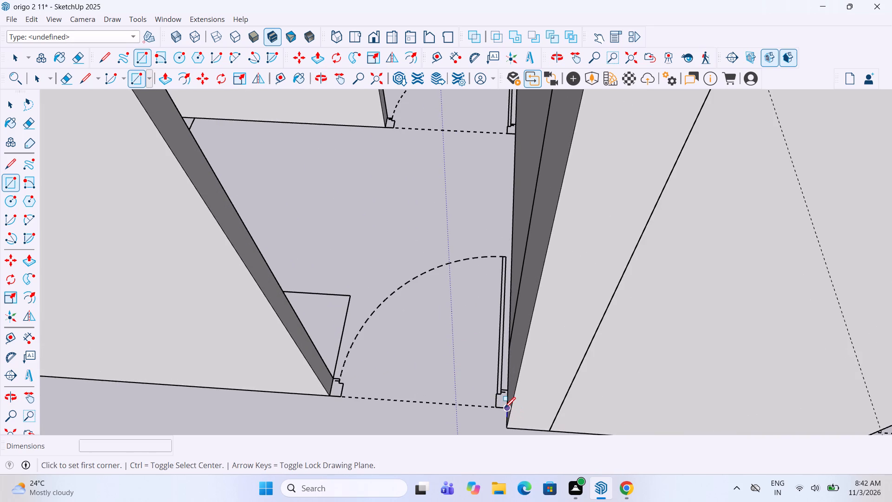
{"action": "left_click", "coordinate": [505, 409]}
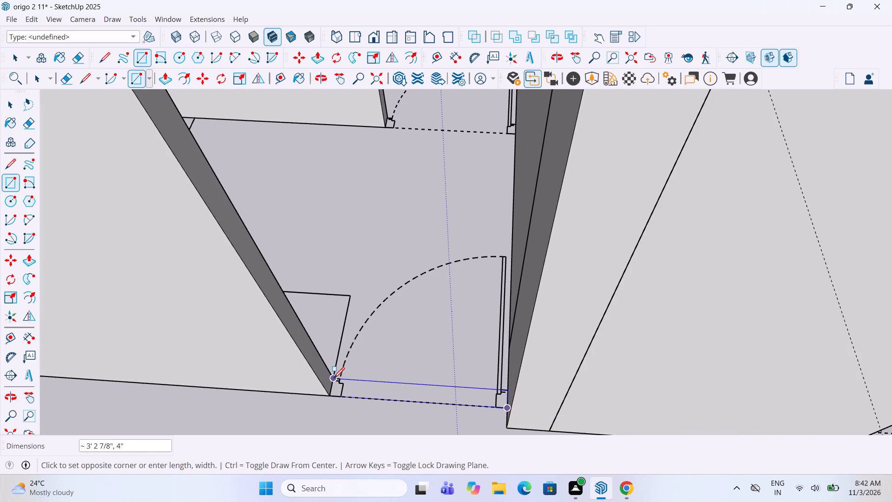
{"action": "left_click", "coordinate": [334, 379]}
{"action": "key", "text": "space"}
{"action": "left_click", "coordinate": [365, 390]}
{"action": "right_click", "coordinate": [365, 390]}
{"action": "left_click", "coordinate": [423, 264]}
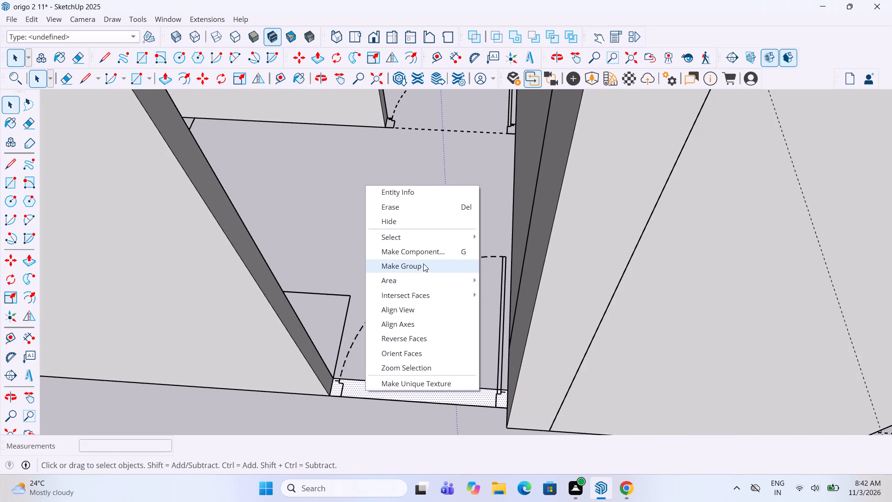
Extrude the grouped rectangle in the door opening up to the top of the adjoining walls.
{"action": "double_click", "coordinate": [416, 393]}
{"action": "key", "text": "p"}
{"action": "left_click", "coordinate": [418, 389]}
{"action": "scroll", "coordinate": [422, 382], "scroll_direction": "down", "scroll_amount": 4}
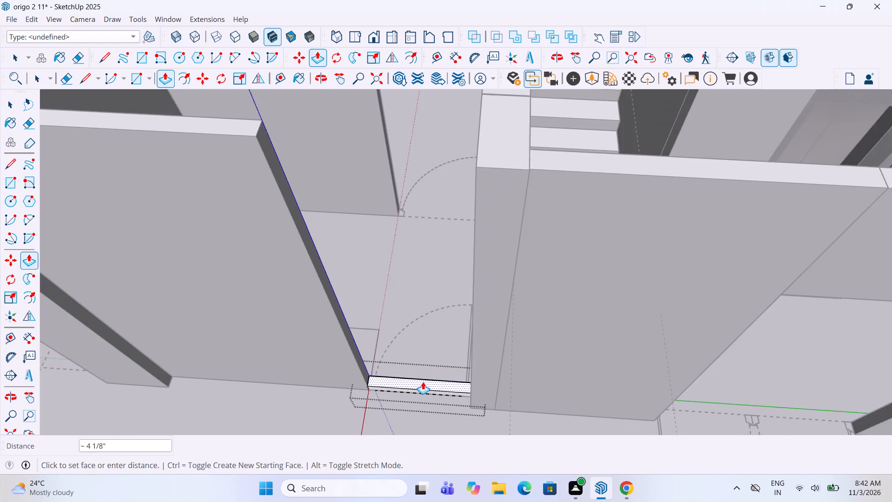
{"action": "scroll", "coordinate": [423, 382], "scroll_direction": "down", "scroll_amount": 7}
{"action": "left_click", "coordinate": [465, 277]}
{"action": "key", "text": "space"}
{"action": "left_click", "coordinate": [379, 392]}
{"action": "middle_click_drag", "start_coordinate": [383, 393], "coordinate": [384, 394]}
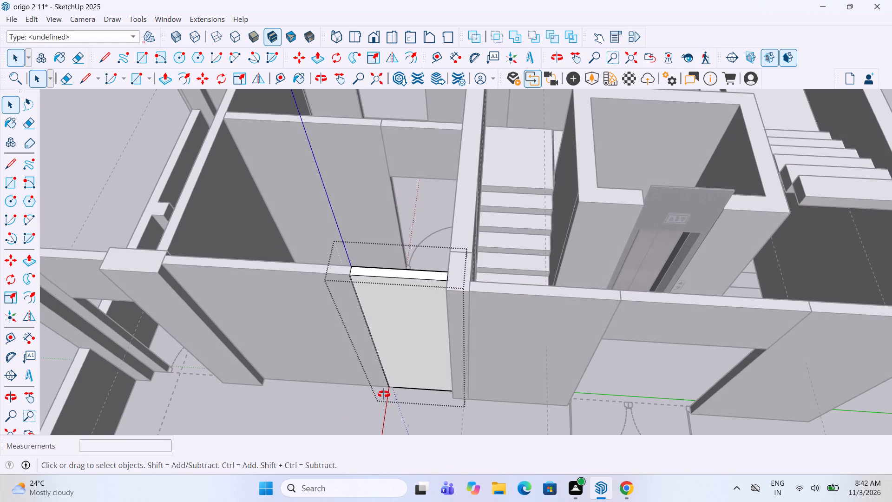
{"action": "middle_click_drag", "start_coordinate": [384, 394], "coordinate": [395, 379]}
{"action": "left_click", "coordinate": [352, 416]}
Place a horizontal guide 8' above the base edge of the new wall piece.
{"action": "left_click", "coordinate": [16, 328]}
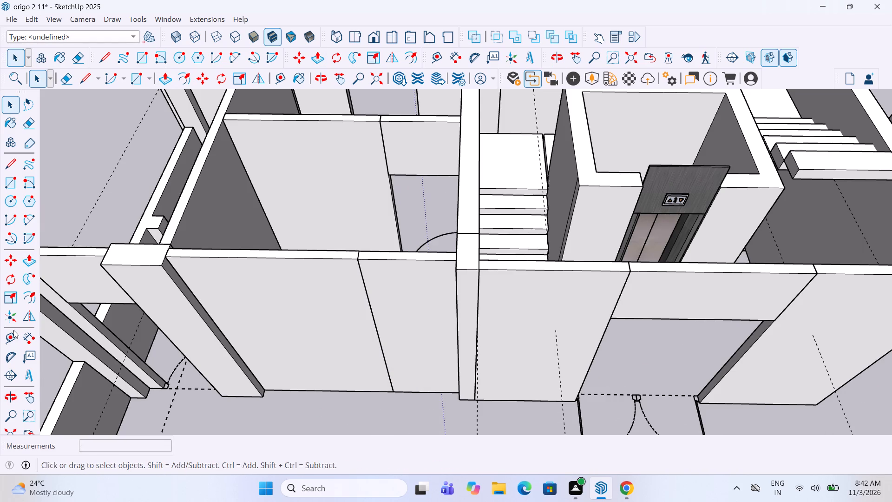
{"action": "left_click", "coordinate": [10, 337]}
{"action": "left_click", "coordinate": [415, 391]}
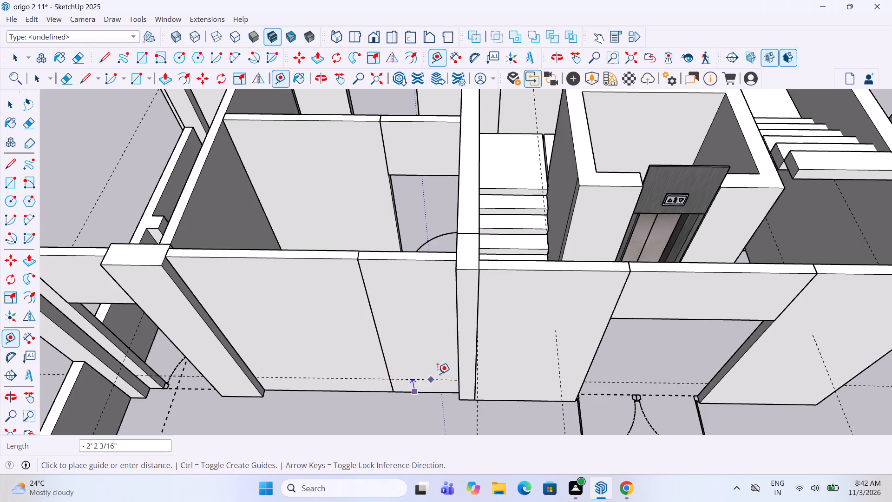
{"action": "type", "text": "8'"}
{"action": "key", "text": "Return"}
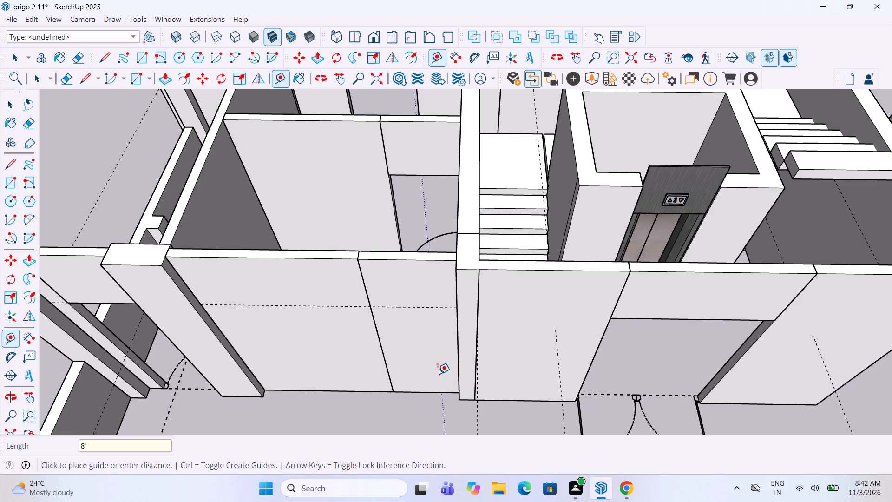
Inside the wall piece's group, draw an 8' by 3' 2 7/8" rectangle below the guide and push it through 4" as a door opening.
{"action": "key", "text": "space"}
{"action": "left_click", "coordinate": [434, 339]}
{"action": "double_click", "coordinate": [433, 338]}
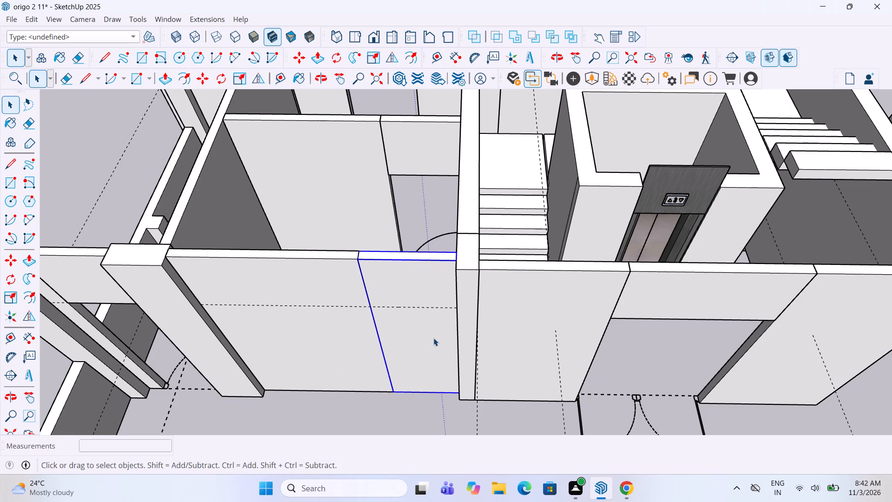
{"action": "left_click", "coordinate": [12, 185]}
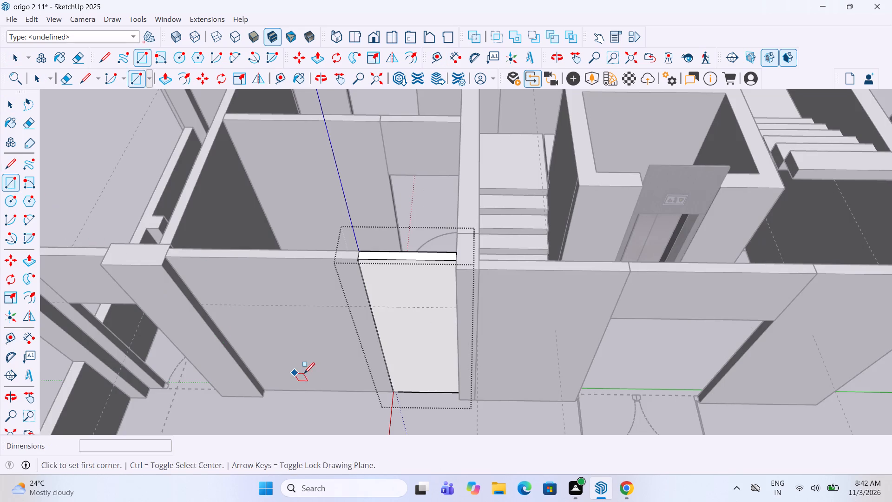
{"action": "middle_click_drag", "start_coordinate": [307, 372], "coordinate": [372, 343]}
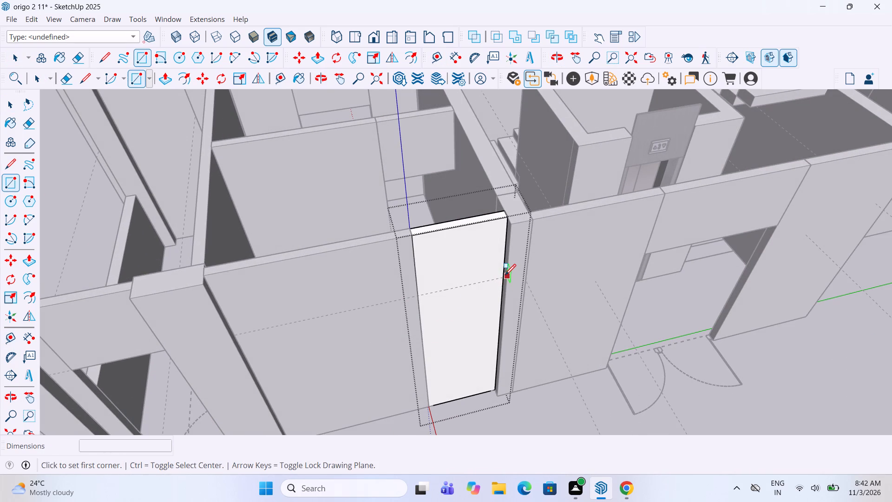
{"action": "left_click", "coordinate": [504, 281]}
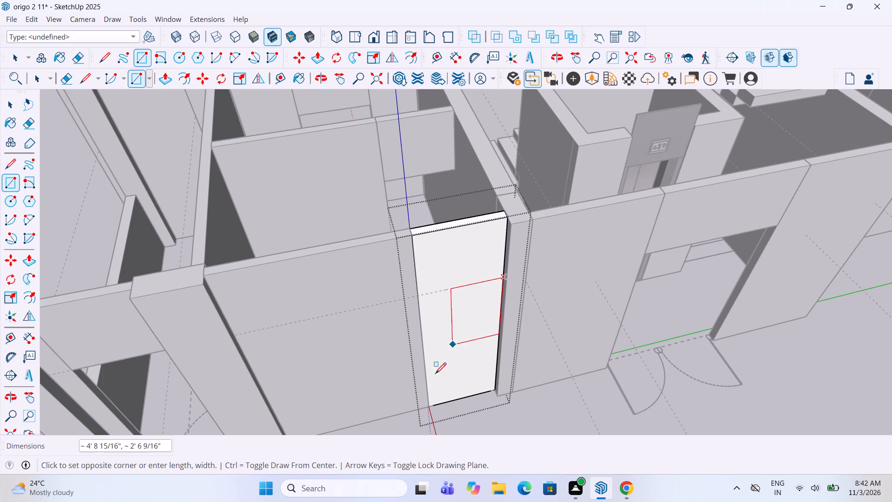
{"action": "left_click", "coordinate": [429, 407]}
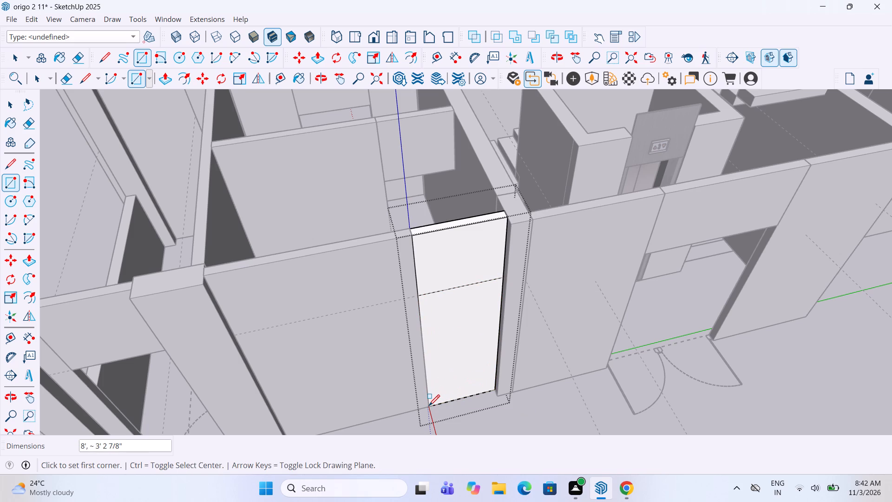
{"action": "key", "text": "p"}
{"action": "left_click", "coordinate": [450, 390]}
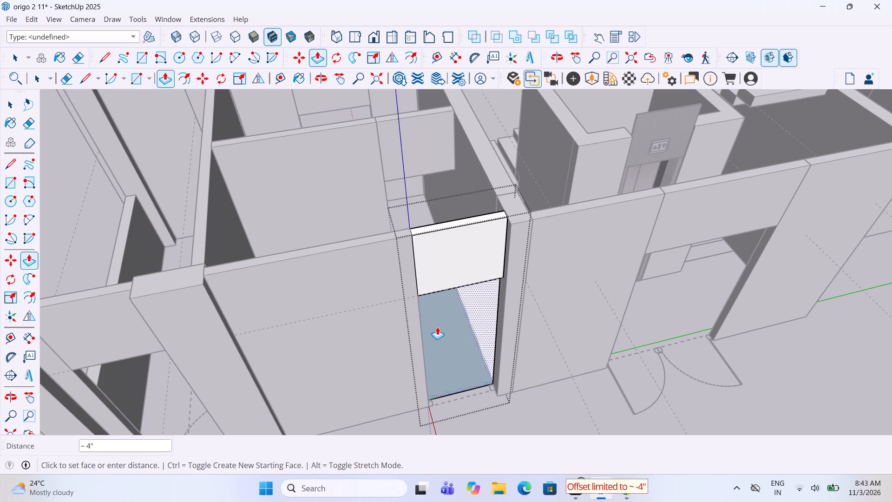
{"action": "left_click", "coordinate": [438, 322]}
{"action": "key", "text": "space"}
{"action": "left_click", "coordinate": [489, 423]}
Delete the horizontal 8' guide running across the entrance block's front wall.
{"action": "scroll", "coordinate": [475, 330], "scroll_direction": "down", "scroll_amount": 3}
{"action": "middle_click_drag", "start_coordinate": [474, 327], "coordinate": [449, 335]}
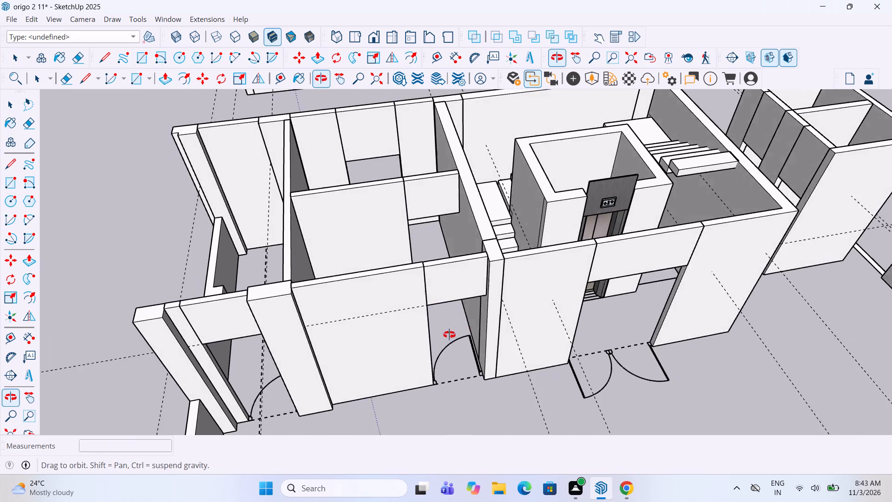
{"action": "middle_click_drag", "start_coordinate": [449, 335], "coordinate": [429, 346]}
{"action": "scroll", "coordinate": [429, 346], "scroll_direction": "down", "scroll_amount": 10}
{"action": "left_click_drag", "start_coordinate": [293, 353], "coordinate": [277, 335]}
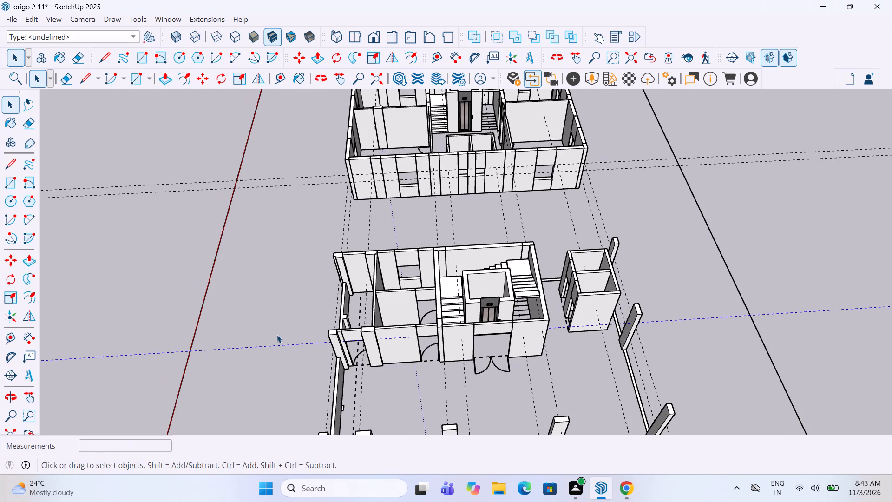
{"action": "key", "text": "Delete"}
Delete the construction guides running lengthwise across the open area in front of the entrance block.
{"action": "left_click_drag", "start_coordinate": [682, 373], "coordinate": [653, 378]}
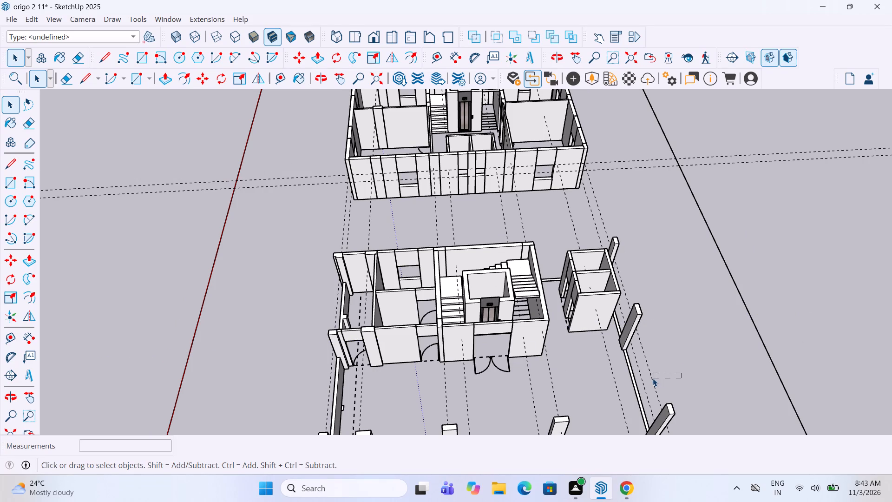
{"action": "left_click_drag", "start_coordinate": [653, 378], "coordinate": [650, 378]}
{"action": "key", "text": "Delete"}
{"action": "left_click_drag", "start_coordinate": [582, 390], "coordinate": [512, 393]}
{"action": "left_click_drag", "start_coordinate": [512, 393], "coordinate": [510, 395]}
{"action": "key", "text": "Delete"}
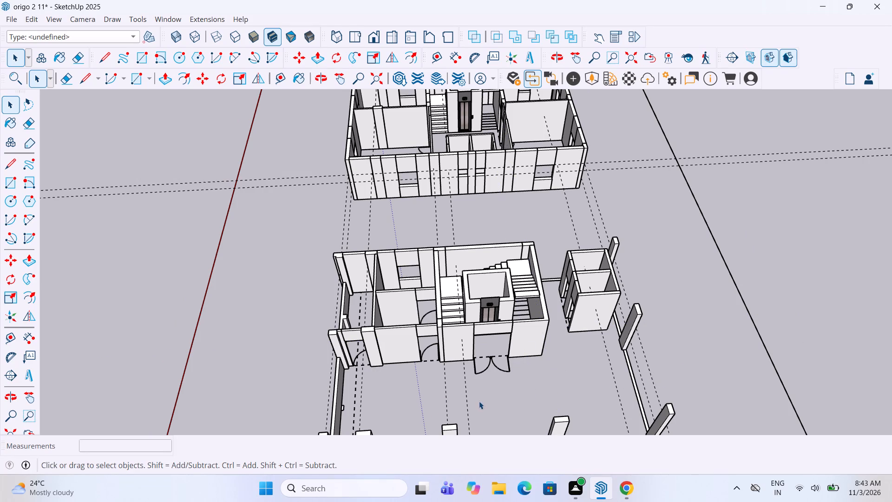
{"action": "left_click_drag", "start_coordinate": [479, 401], "coordinate": [436, 399]}
{"action": "key", "text": "Delete"}
{"action": "left_click", "coordinate": [363, 396]}
{"action": "key", "text": "Delete"}
Delete the leftover lengthwise guides passing through and beside the small two-room block next to the staircase.
{"action": "scroll", "coordinate": [670, 384], "scroll_direction": "up", "scroll_amount": 3}
{"action": "left_click_drag", "start_coordinate": [668, 384], "coordinate": [653, 392]}
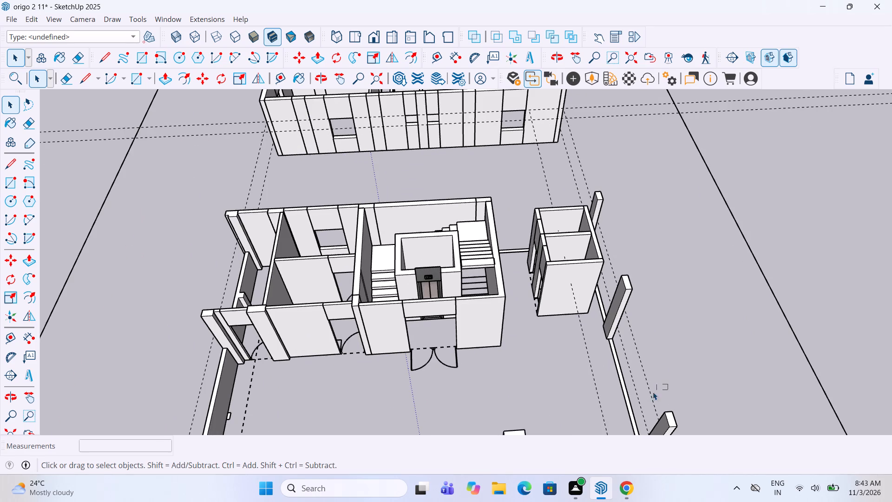
{"action": "left_click_drag", "start_coordinate": [653, 392], "coordinate": [636, 397]}
{"action": "key", "text": "Delete"}
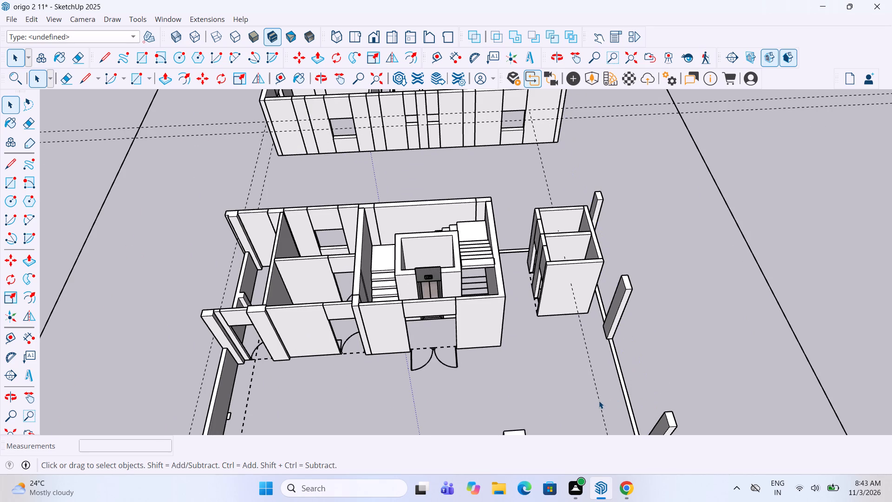
{"action": "left_click", "coordinate": [599, 401]}
{"action": "key", "text": "Delete"}
Delete the pair of long guides running past the entrance block and along the row of floor models.
{"action": "scroll", "coordinate": [623, 335], "scroll_direction": "down", "scroll_amount": 5}
{"action": "middle_click_drag", "start_coordinate": [337, 381], "coordinate": [439, 363]}
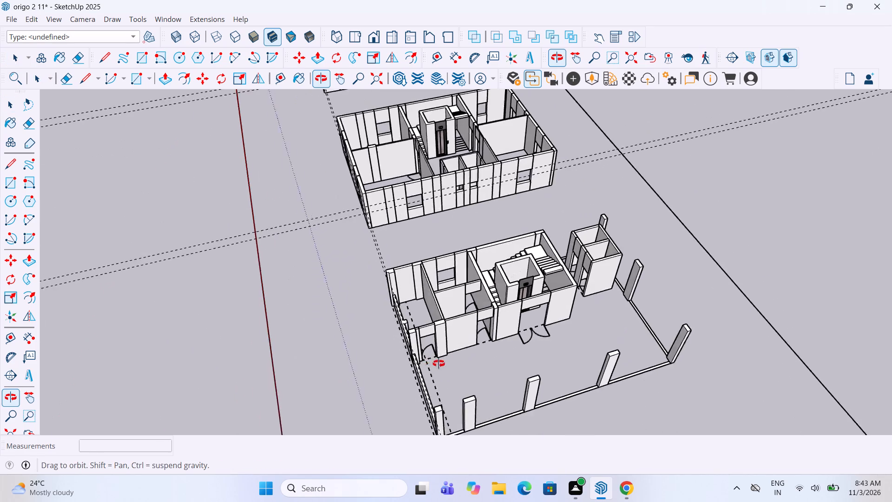
{"action": "middle_click_drag", "start_coordinate": [439, 363], "coordinate": [548, 358]}
{"action": "scroll", "coordinate": [526, 389], "scroll_direction": "up", "scroll_amount": 5}
{"action": "scroll", "coordinate": [629, 339], "scroll_direction": "up", "scroll_amount": 2}
{"action": "scroll", "coordinate": [639, 347], "scroll_direction": "down", "scroll_amount": 10}
{"action": "middle_click_drag", "start_coordinate": [559, 351], "coordinate": [567, 351]}
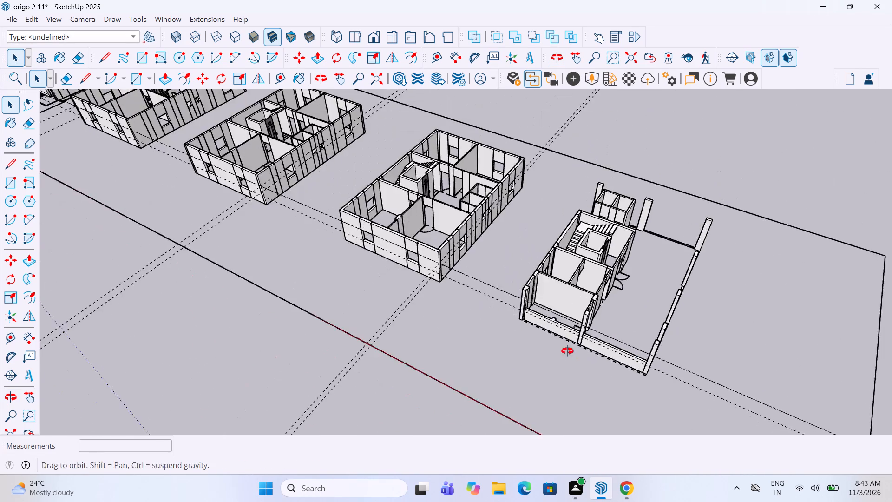
{"action": "middle_click_drag", "start_coordinate": [567, 351], "coordinate": [625, 351]}
{"action": "left_click_drag", "start_coordinate": [738, 354], "coordinate": [728, 293]}
{"action": "key", "text": "Delete"}
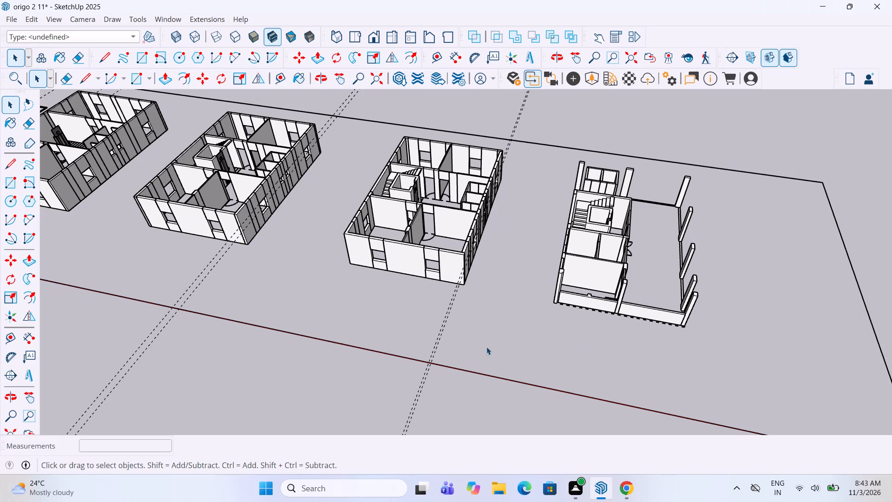
Delete the paired crosswise guides passing through the floor models nearest the entrance block.
{"action": "left_click_drag", "start_coordinate": [457, 352], "coordinate": [425, 327]}
{"action": "key", "text": "Delete"}
{"action": "left_click_drag", "start_coordinate": [228, 280], "coordinate": [204, 273]}
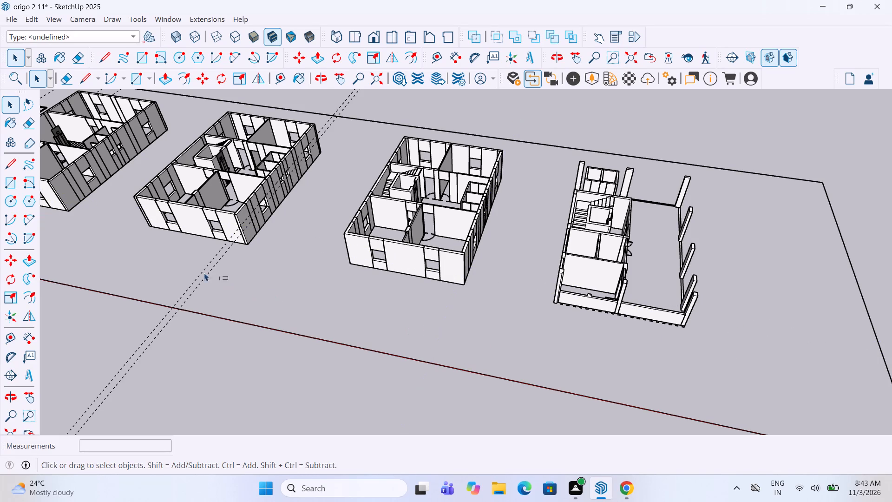
{"action": "left_click_drag", "start_coordinate": [204, 273], "coordinate": [198, 271]}
{"action": "left_click", "coordinate": [197, 271]}
{"action": "left_click", "coordinate": [193, 270]}
{"action": "key", "text": "Delete"}
{"action": "scroll", "coordinate": [344, 343], "scroll_direction": "down", "scroll_amount": 4}
{"action": "scroll", "coordinate": [233, 355], "scroll_direction": "up", "scroll_amount": 2}
{"action": "left_click_drag", "start_coordinate": [154, 352], "coordinate": [154, 353]}
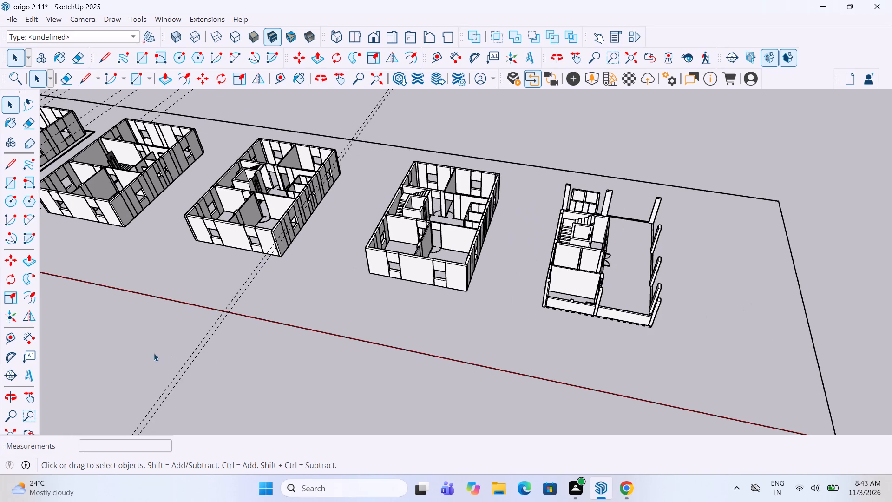
{"action": "left_click_drag", "start_coordinate": [154, 353], "coordinate": [196, 417]}
{"action": "key", "text": "Delete"}
{"action": "left_click_drag", "start_coordinate": [229, 400], "coordinate": [133, 352]}
{"action": "key", "text": "Delete"}
Select and delete all remaining guides extending beyond the floor models at the far end of the row.
{"action": "scroll", "coordinate": [328, 401], "scroll_direction": "down", "scroll_amount": 9}
{"action": "middle_click_drag", "start_coordinate": [302, 343], "coordinate": [396, 363]}
{"action": "scroll", "coordinate": [396, 363], "scroll_direction": "down", "scroll_amount": 5}
{"action": "scroll", "coordinate": [223, 256], "scroll_direction": "up", "scroll_amount": 3}
{"action": "left_click_drag", "start_coordinate": [333, 278], "coordinate": [138, 231]}
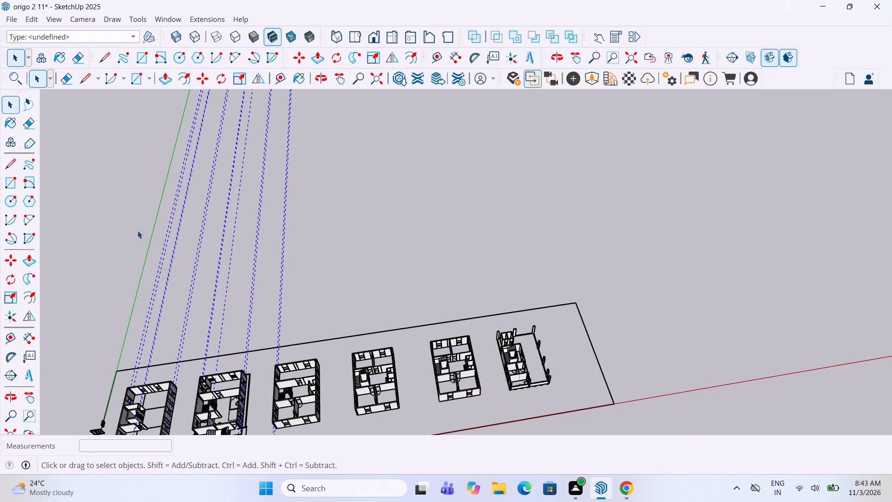
{"action": "key", "text": "Delete"}
Examine the entrance block's perimeter columns and low edge beams from several angles.
{"action": "scroll", "coordinate": [320, 228], "scroll_direction": "down", "scroll_amount": 10}
{"action": "scroll", "coordinate": [304, 271], "scroll_direction": "up", "scroll_amount": 5}
{"action": "scroll", "coordinate": [470, 368], "scroll_direction": "up", "scroll_amount": 6}
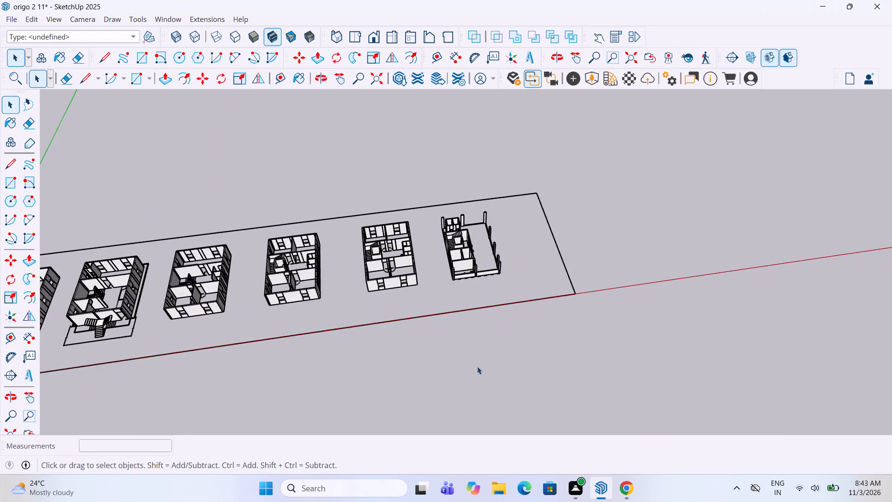
{"action": "middle_click_drag", "start_coordinate": [503, 279], "coordinate": [243, 282]}
{"action": "scroll", "coordinate": [510, 264], "scroll_direction": "up", "scroll_amount": 5}
{"action": "scroll", "coordinate": [548, 245], "scroll_direction": "up", "scroll_amount": 5}
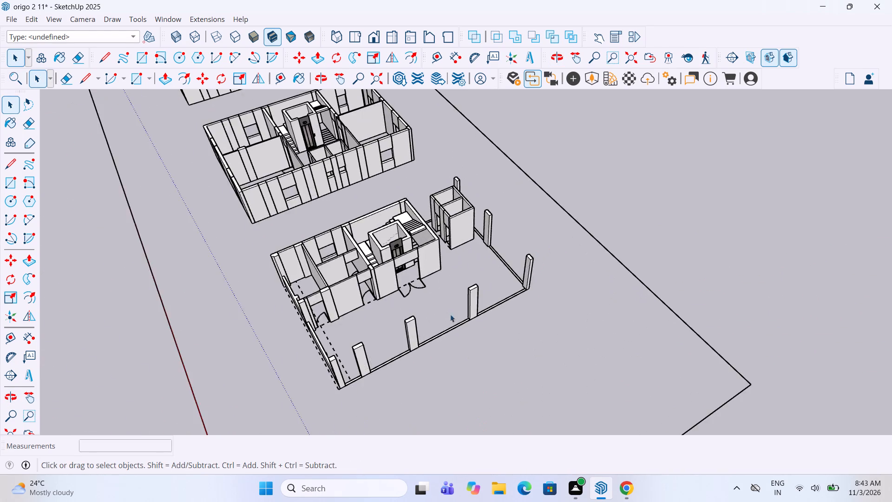
{"action": "scroll", "coordinate": [438, 336], "scroll_direction": "up", "scroll_amount": 6}
{"action": "middle_click_drag", "start_coordinate": [438, 336], "coordinate": [412, 336]}
{"action": "scroll", "coordinate": [414, 336], "scroll_direction": "up", "scroll_amount": 5}
{"action": "left_click", "coordinate": [414, 336]}
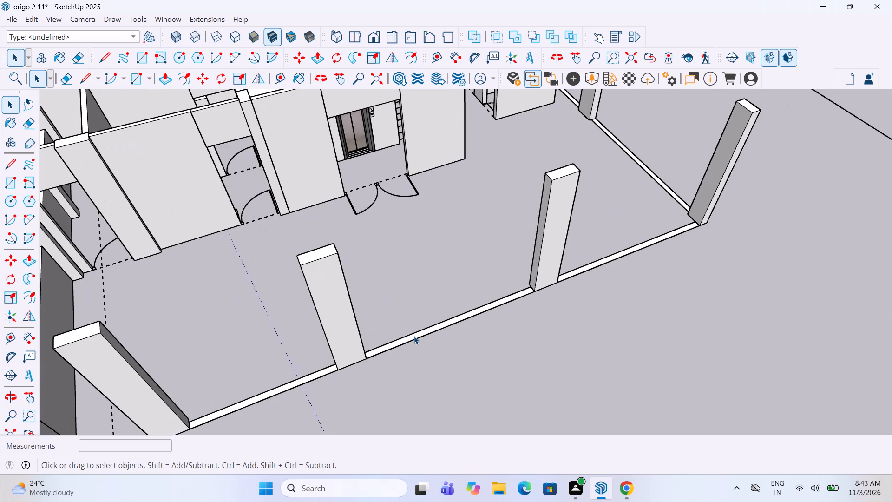
{"action": "scroll", "coordinate": [414, 336], "scroll_direction": "down", "scroll_amount": 4}
{"action": "left_click", "coordinate": [625, 343]}
{"action": "scroll", "coordinate": [625, 343], "scroll_direction": "down", "scroll_amount": 4}
{"action": "middle_click_drag", "start_coordinate": [397, 242], "coordinate": [438, 240]}
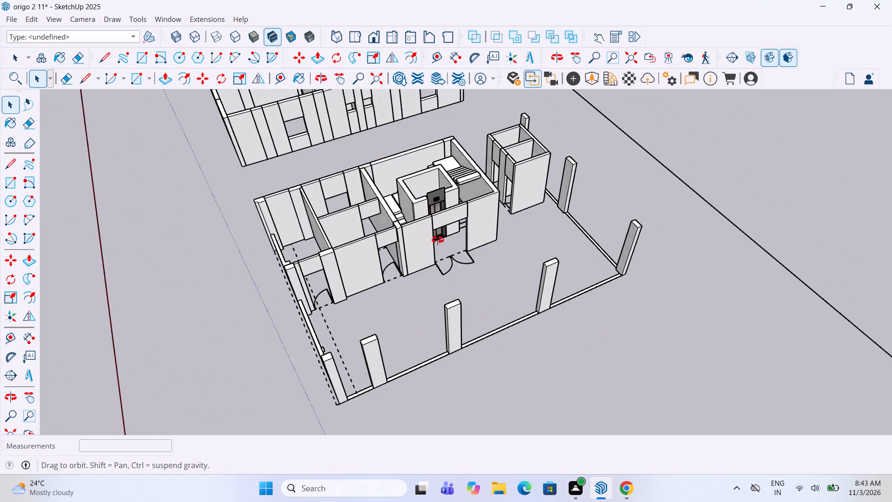
{"action": "middle_click_drag", "start_coordinate": [438, 240], "coordinate": [539, 245]}
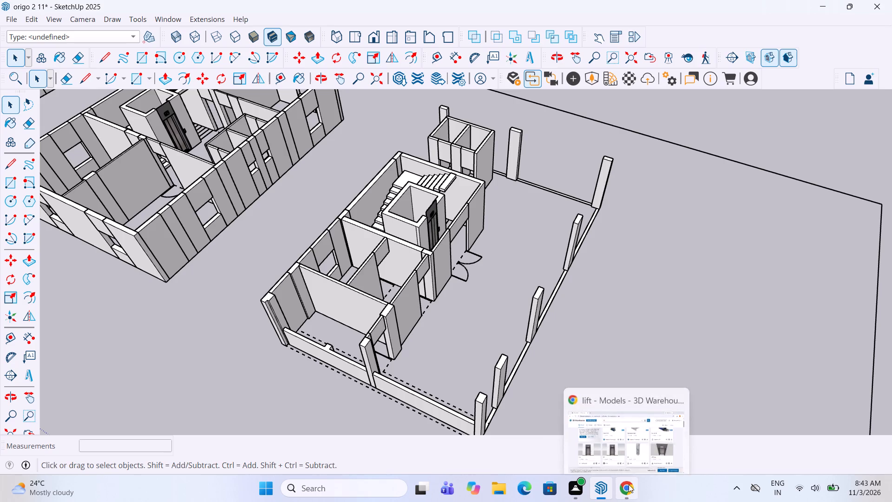
In the browser's 3D Warehouse page, search for railing and download the horizontal-bar railing with the wooden handrail.
{"action": "left_click", "coordinate": [625, 443]}
{"action": "left_click", "coordinate": [565, 74]}
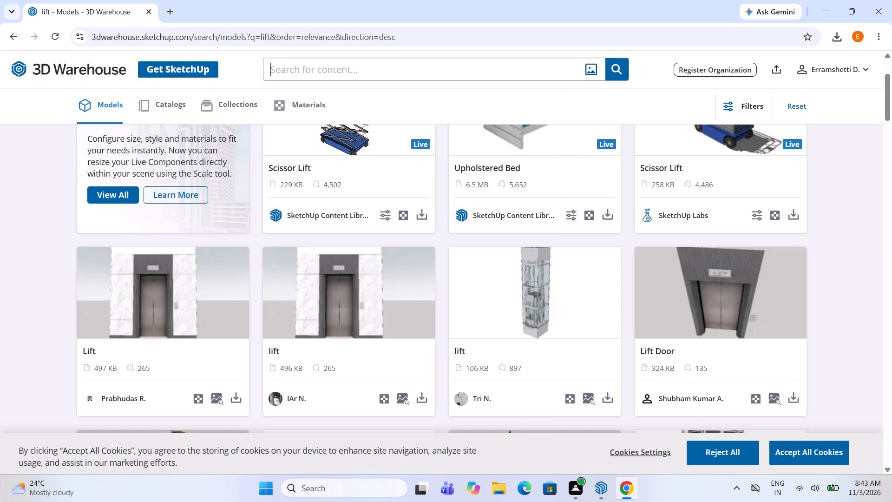
{"action": "type", "text": "railing"}
{"action": "key", "text": "Return"}
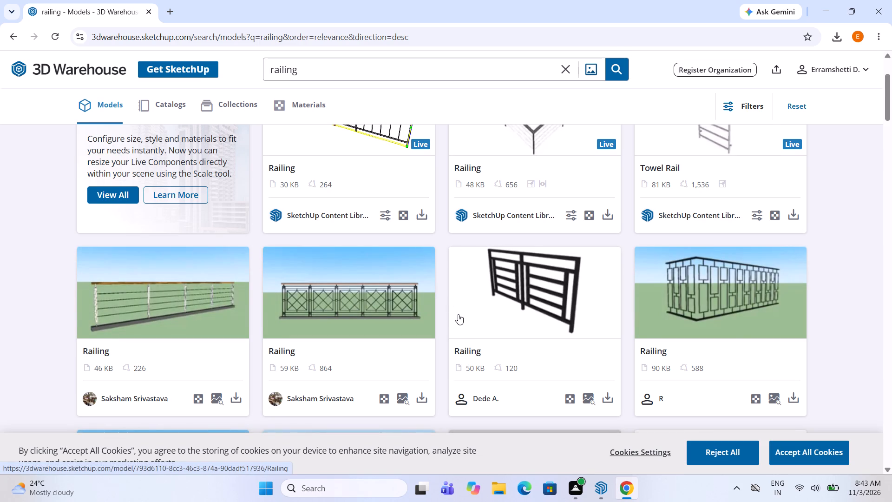
{"action": "scroll", "coordinate": [458, 314], "scroll_direction": "up", "scroll_amount": 3}
{"action": "scroll", "coordinate": [458, 314], "scroll_direction": "down", "scroll_amount": 2}
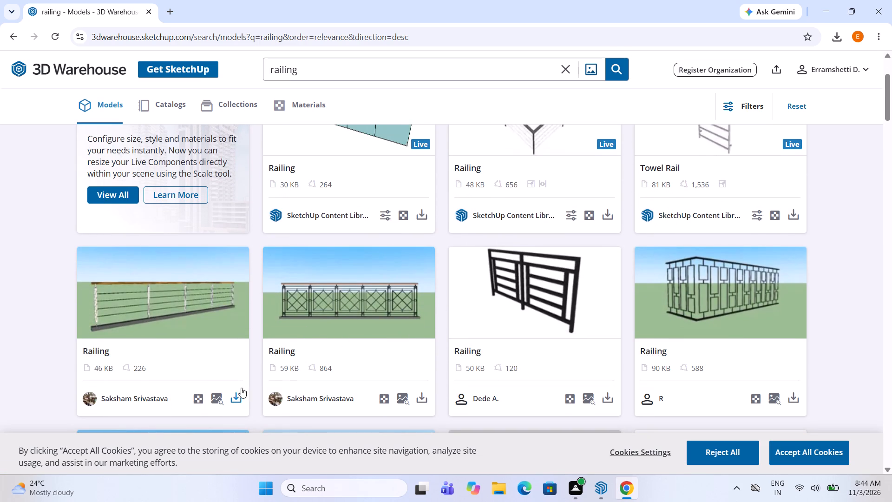
{"action": "left_click", "coordinate": [231, 398]}
{"action": "left_click", "coordinate": [279, 303]}
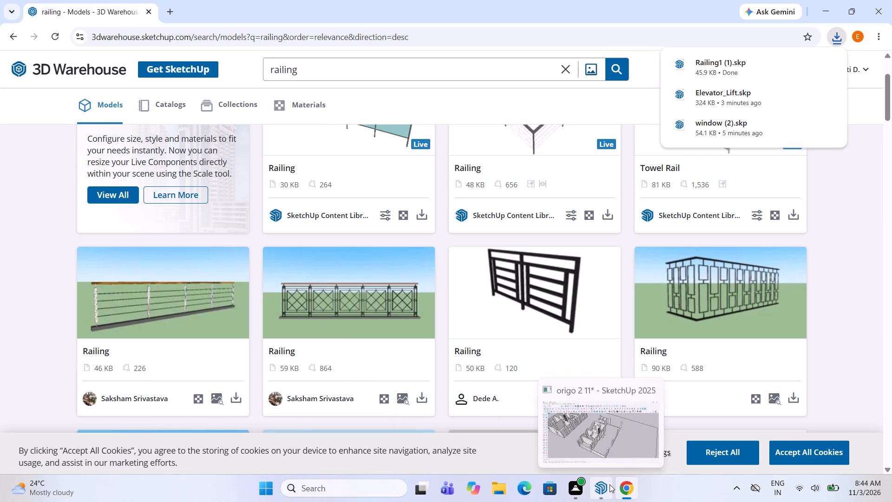
Back in SketchUp, import Railing1 (1) and place it at the base of the entrance block's corner column beside the two-room block.
{"action": "left_click", "coordinate": [615, 442]}
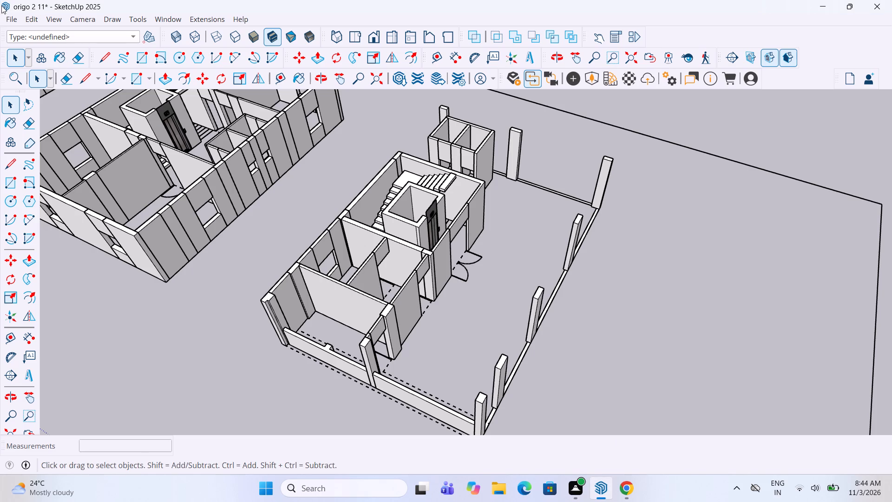
{"action": "left_click", "coordinate": [10, 20]}
{"action": "left_click", "coordinate": [48, 183]}
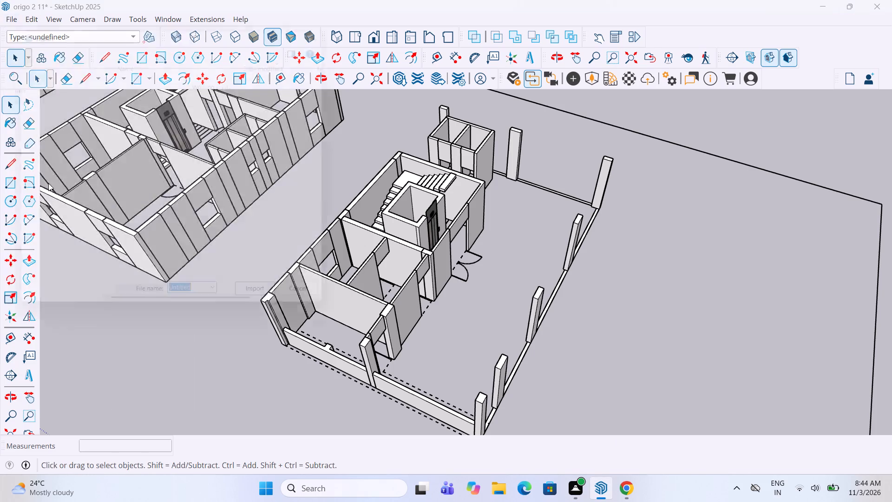
{"action": "left_click", "coordinate": [213, 119]}
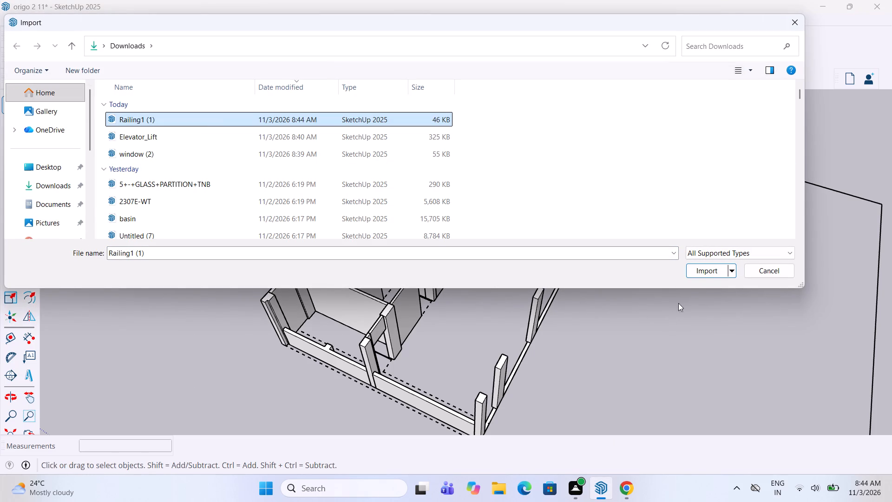
{"action": "left_click", "coordinate": [701, 270]}
{"action": "scroll", "coordinate": [552, 322], "scroll_direction": "down", "scroll_amount": 2}
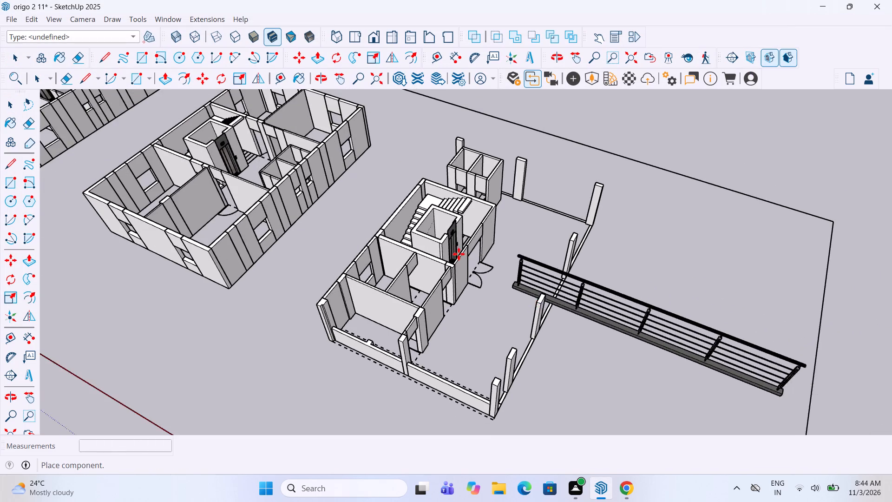
{"action": "middle_click_drag", "start_coordinate": [459, 254], "coordinate": [527, 299]}
{"action": "scroll", "coordinate": [489, 384], "scroll_direction": "down", "scroll_amount": 5}
{"action": "scroll", "coordinate": [460, 180], "scroll_direction": "up", "scroll_amount": 6}
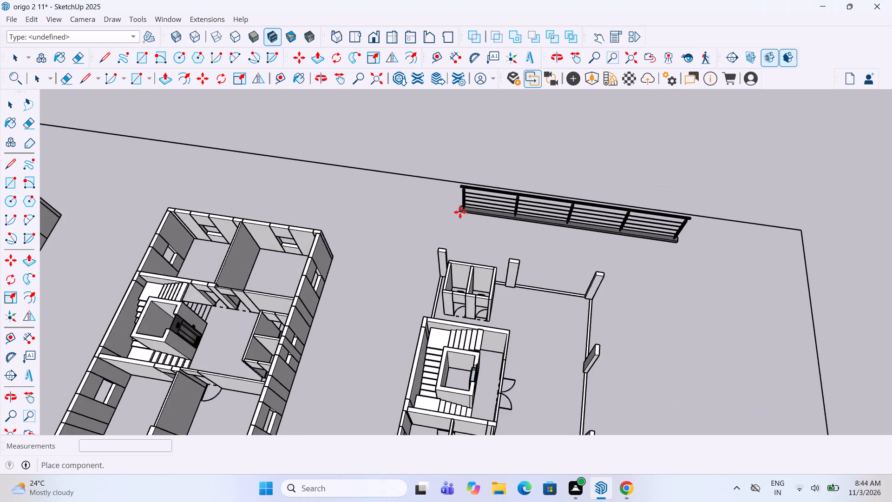
{"action": "scroll", "coordinate": [460, 212], "scroll_direction": "up", "scroll_amount": 4}
{"action": "middle_click_drag", "start_coordinate": [458, 218], "coordinate": [466, 308]}
{"action": "scroll", "coordinate": [444, 308], "scroll_direction": "up", "scroll_amount": 9}
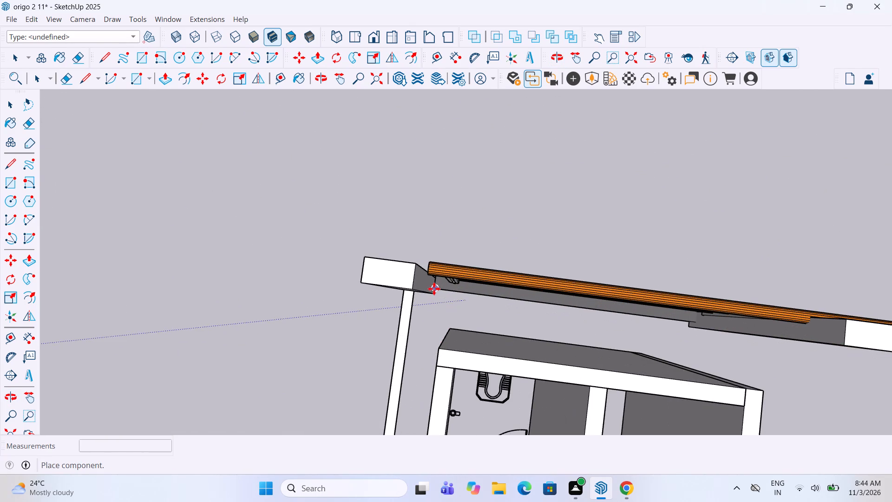
{"action": "left_click", "coordinate": [434, 289]}
Move the railing about 6 1/4" so its base corner meets the corner column's outer bottom edge.
{"action": "scroll", "coordinate": [183, 286], "scroll_direction": "down", "scroll_amount": 2}
{"action": "middle_click_drag", "start_coordinate": [182, 286], "coordinate": [744, 218]}
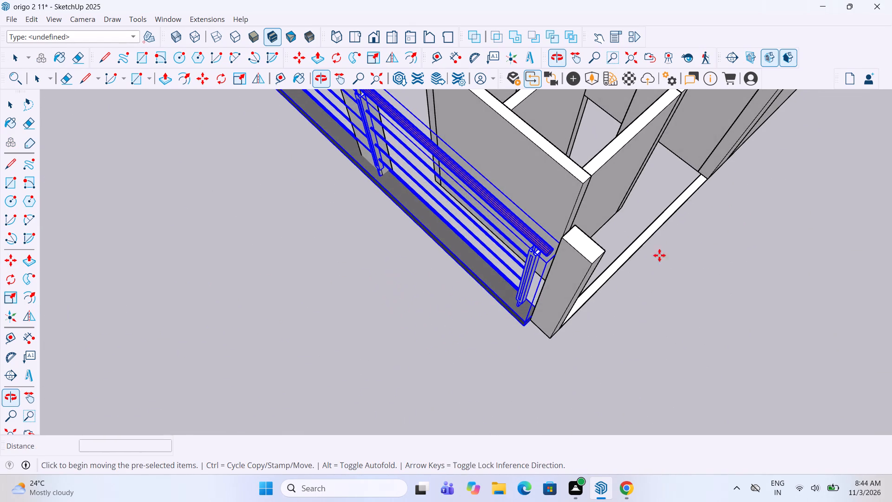
{"action": "scroll", "coordinate": [585, 301], "scroll_direction": "up", "scroll_amount": 8}
{"action": "left_click", "coordinate": [495, 337]}
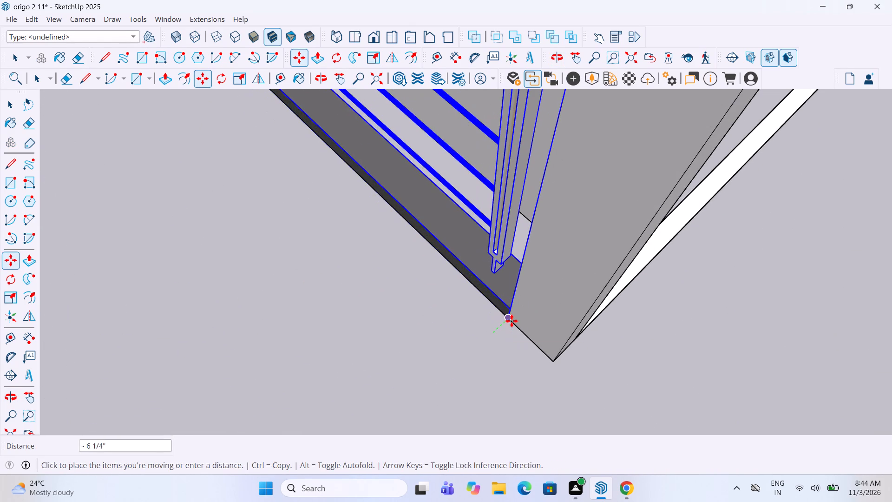
{"action": "left_click", "coordinate": [512, 321]}
Scale the railing's thickness along the green axis to about 0.3 so its base narrows toward the columns' outer faces.
{"action": "scroll", "coordinate": [481, 356], "scroll_direction": "down", "scroll_amount": 17}
{"action": "middle_click_drag", "start_coordinate": [584, 300], "coordinate": [387, 238]}
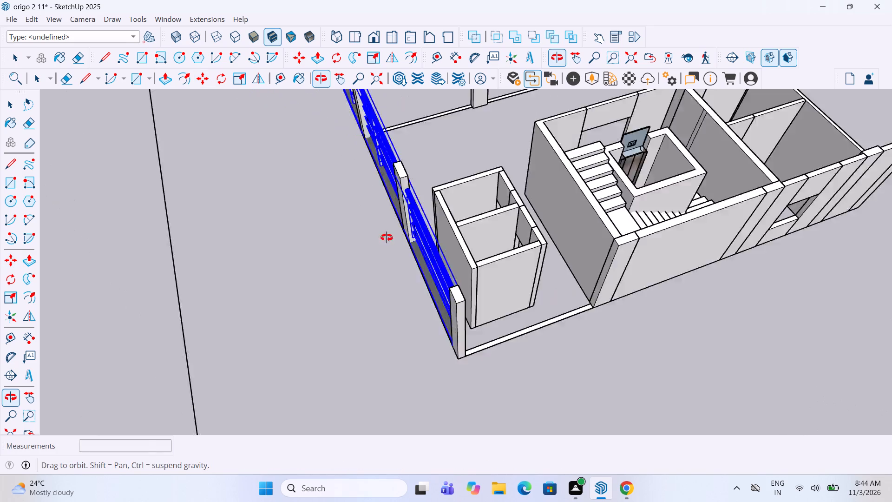
{"action": "middle_click_drag", "start_coordinate": [387, 238], "coordinate": [250, 233]}
{"action": "scroll", "coordinate": [374, 288], "scroll_direction": "up", "scroll_amount": 9}
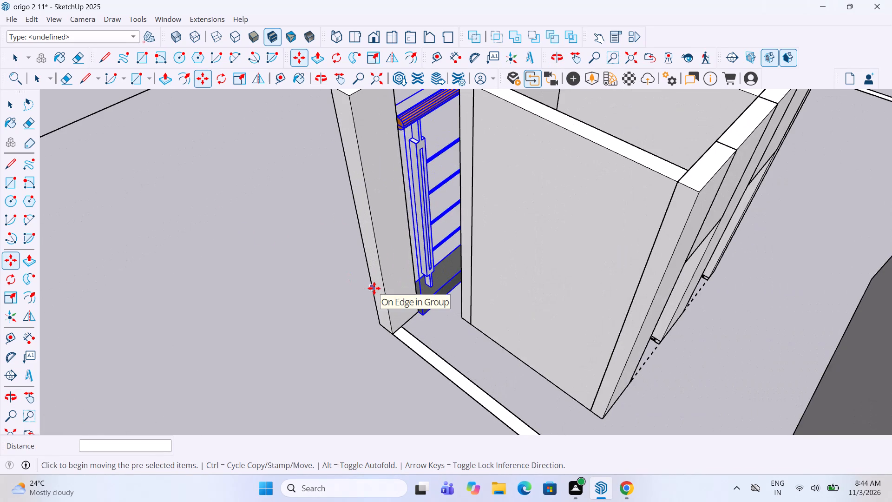
{"action": "key", "text": "s"}
{"action": "scroll", "coordinate": [374, 288], "scroll_direction": "down", "scroll_amount": 13}
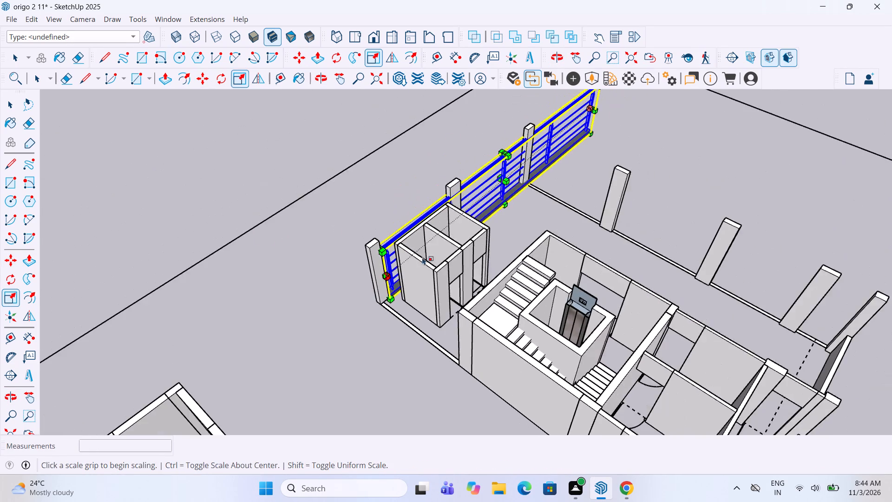
{"action": "scroll", "coordinate": [558, 166], "scroll_direction": "up", "scroll_amount": 13}
{"action": "scroll", "coordinate": [459, 214], "scroll_direction": "down", "scroll_amount": 2}
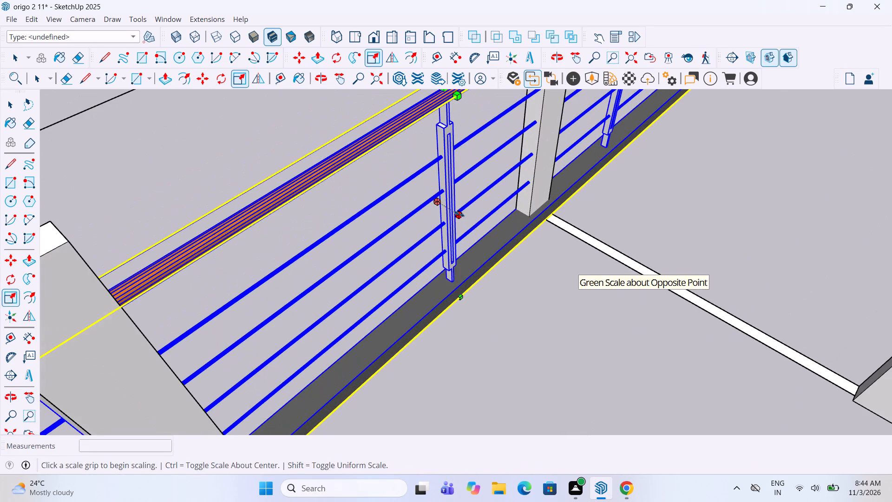
{"action": "left_click_drag", "start_coordinate": [459, 214], "coordinate": [449, 211]}
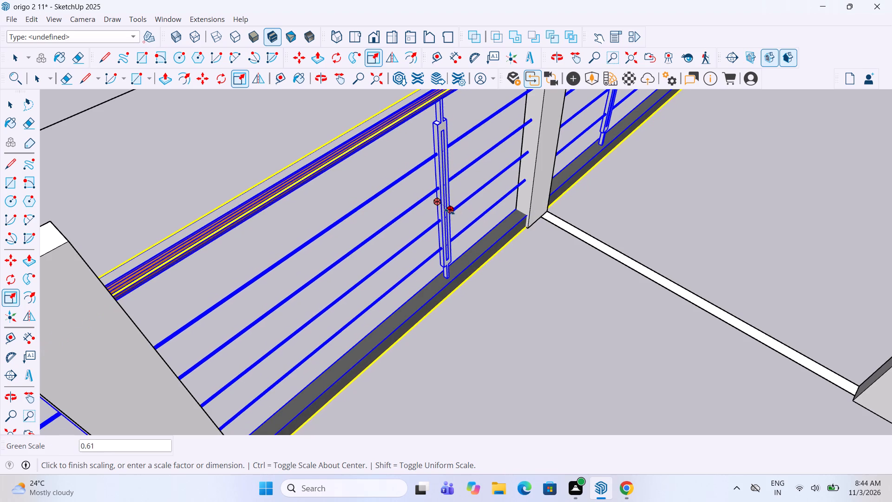
{"action": "left_click_drag", "start_coordinate": [449, 211], "coordinate": [446, 204]}
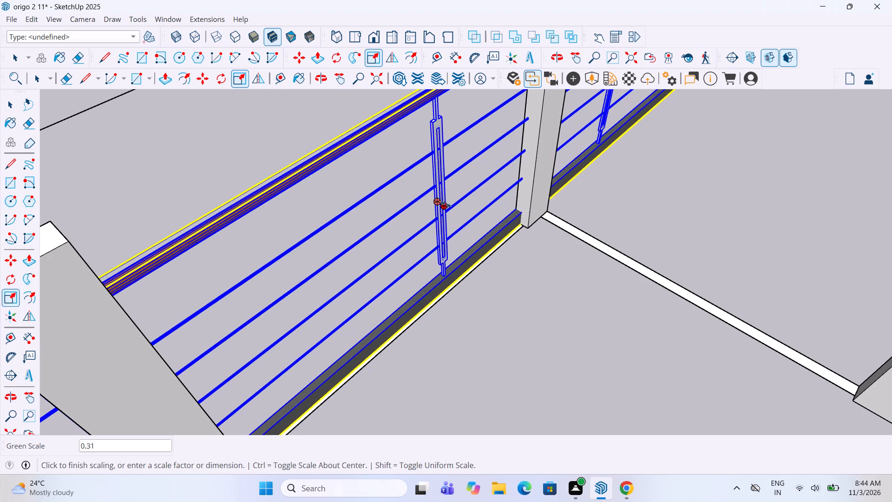
{"action": "left_click_drag", "start_coordinate": [446, 204], "coordinate": [448, 204]}
{"action": "key", "text": "space"}
{"action": "left_click", "coordinate": [505, 311]}
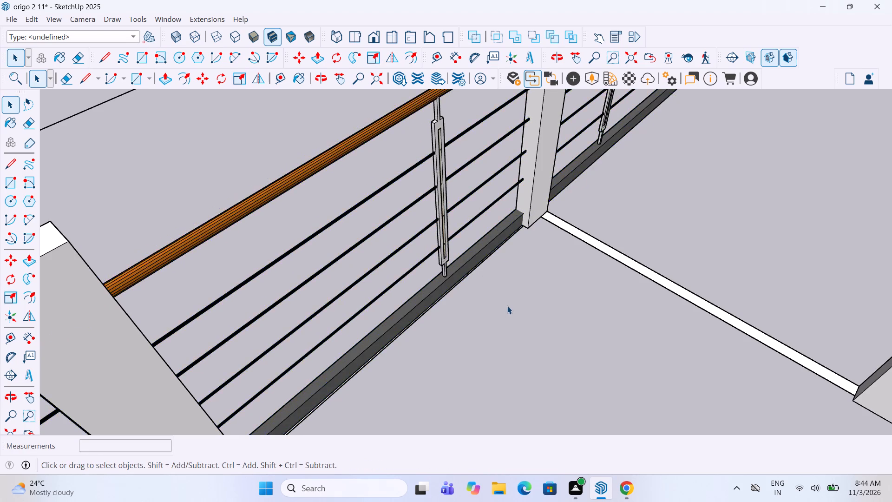
Scale the railing's length along the red axis to about 0.6 so it ends at the short side's far corner column.
{"action": "scroll", "coordinate": [507, 306], "scroll_direction": "down", "scroll_amount": 12}
{"action": "middle_click_drag", "start_coordinate": [301, 238], "coordinate": [811, 212]}
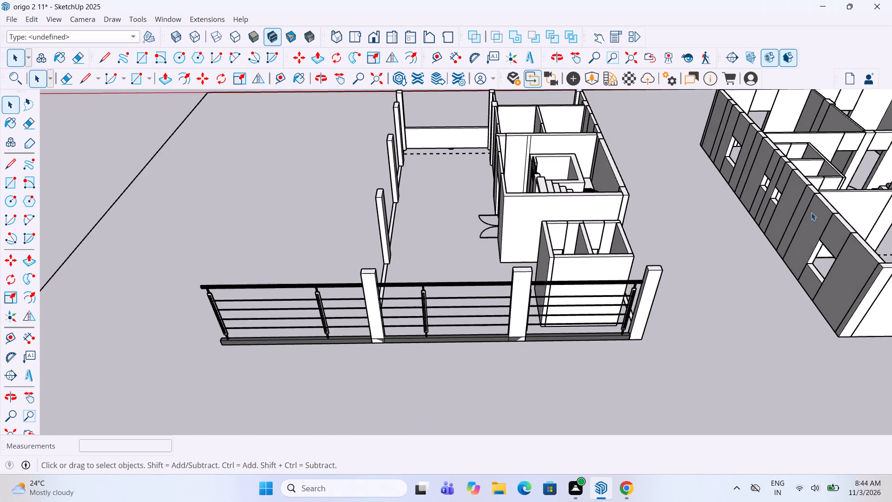
{"action": "scroll", "coordinate": [811, 212], "scroll_direction": "down", "scroll_amount": 3}
{"action": "scroll", "coordinate": [534, 272], "scroll_direction": "up", "scroll_amount": 4}
{"action": "left_click", "coordinate": [370, 280]}
{"action": "scroll", "coordinate": [370, 280], "scroll_direction": "up", "scroll_amount": 2}
{"action": "key", "text": "s"}
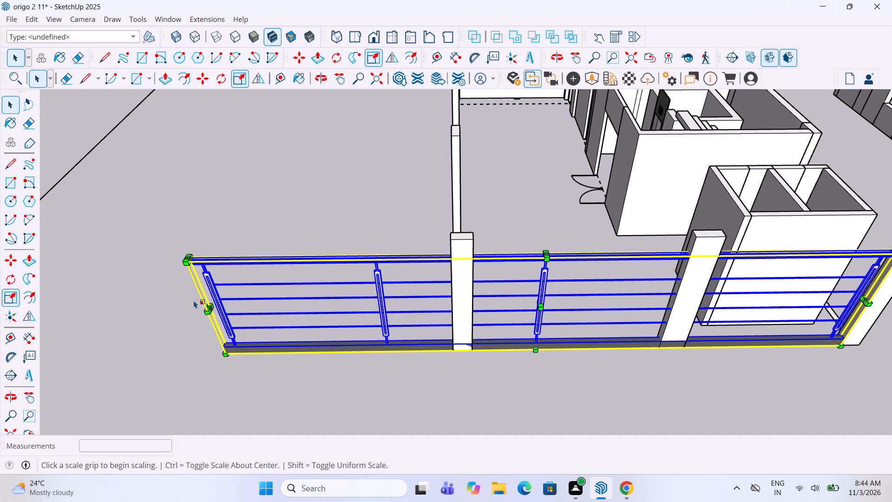
{"action": "left_click_drag", "start_coordinate": [210, 307], "coordinate": [481, 337]}
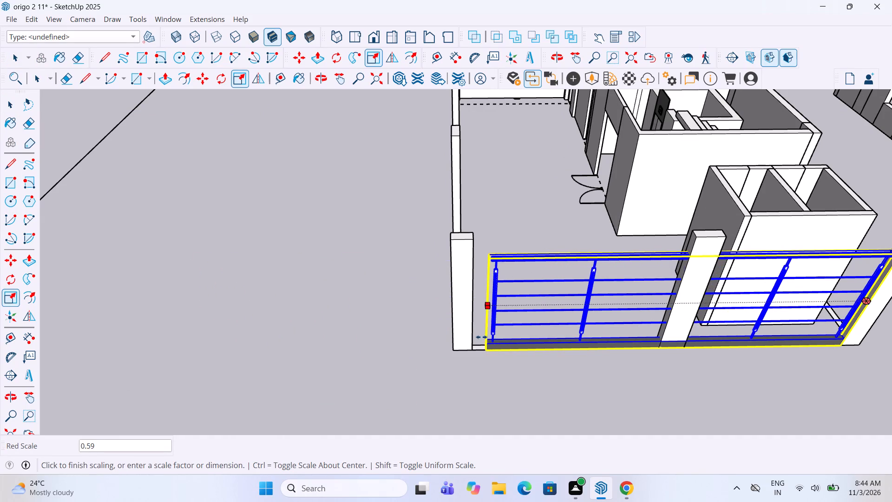
{"action": "left_click_drag", "start_coordinate": [481, 337], "coordinate": [474, 337]}
{"action": "key", "text": "space"}
{"action": "left_click", "coordinate": [453, 394]}
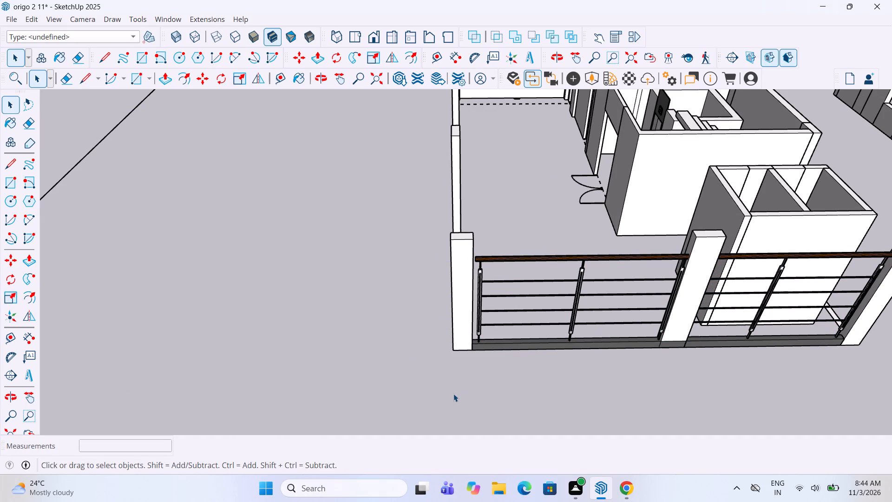
Reduce the short-side railing's height with two successive blue-axis scalings from its top, the first about 0.82.
{"action": "scroll", "coordinate": [446, 434], "scroll_direction": "down", "scroll_amount": 8}
{"action": "middle_click_drag", "start_coordinate": [389, 350], "coordinate": [498, 325]}
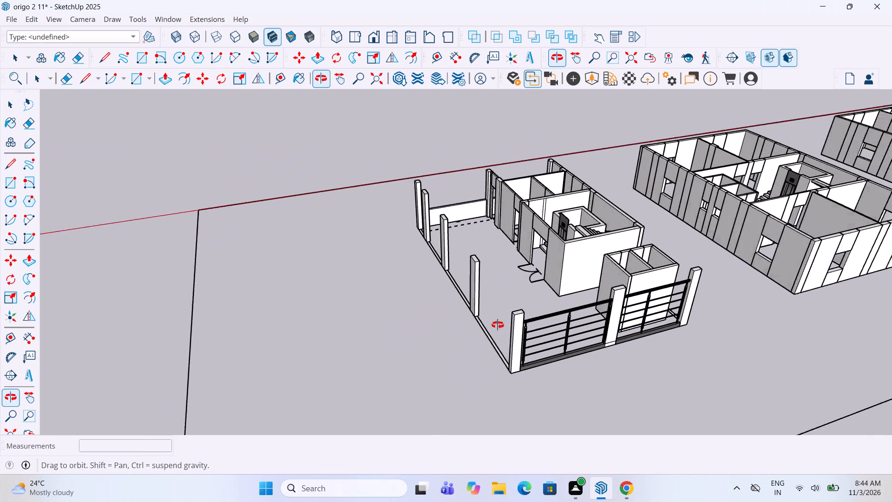
{"action": "middle_click_drag", "start_coordinate": [498, 325], "coordinate": [501, 327]}
{"action": "middle_click_drag", "start_coordinate": [501, 327], "coordinate": [573, 323]}
{"action": "middle_click_drag", "start_coordinate": [647, 303], "coordinate": [456, 305]}
{"action": "scroll", "coordinate": [475, 296], "scroll_direction": "up", "scroll_amount": 4}
{"action": "scroll", "coordinate": [359, 335], "scroll_direction": "up", "scroll_amount": 2}
{"action": "left_click", "coordinate": [359, 335]}
{"action": "scroll", "coordinate": [359, 335], "scroll_direction": "up", "scroll_amount": 2}
{"action": "key", "text": "s"}
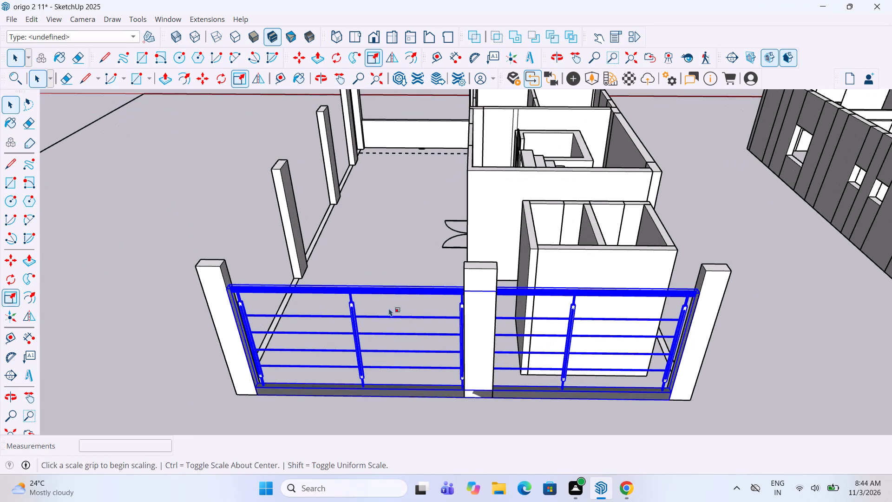
{"action": "scroll", "coordinate": [460, 283], "scroll_direction": "up", "scroll_amount": 4}
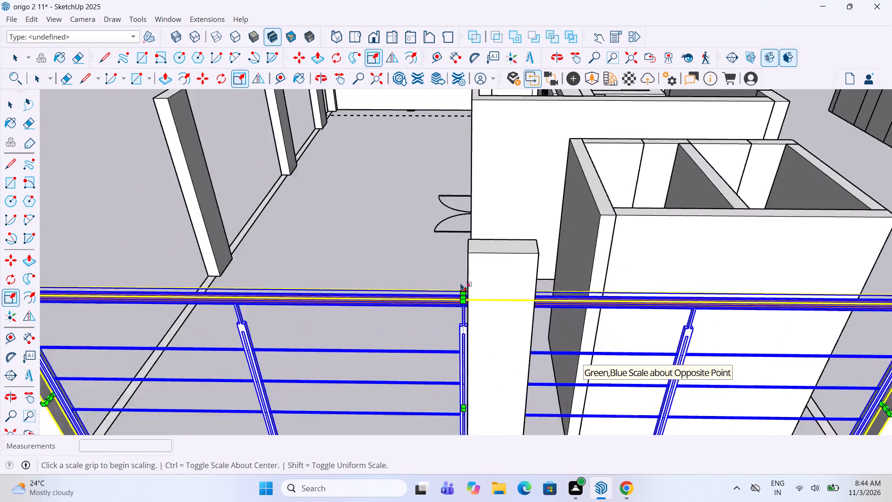
{"action": "scroll", "coordinate": [460, 283], "scroll_direction": "up", "scroll_amount": 3}
{"action": "left_click_drag", "start_coordinate": [467, 312], "coordinate": [465, 400]}
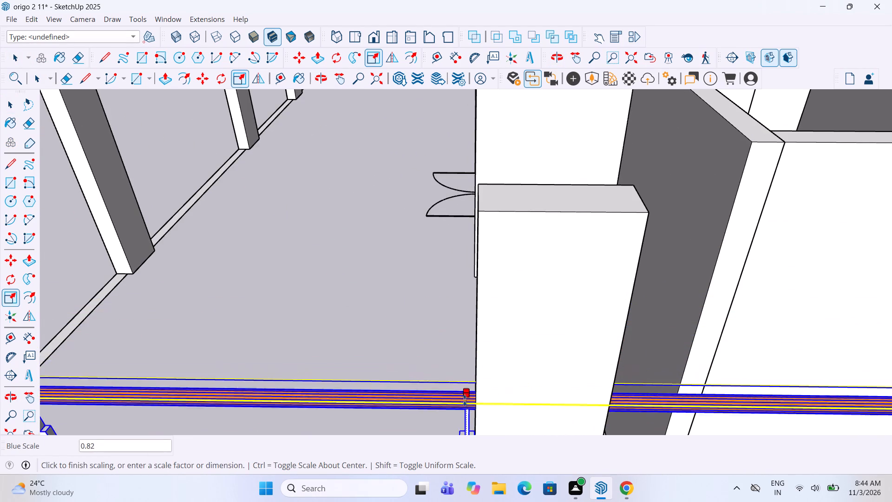
{"action": "left_click_drag", "start_coordinate": [465, 400], "coordinate": [465, 401]}
{"action": "scroll", "coordinate": [488, 255], "scroll_direction": "down", "scroll_amount": 15}
{"action": "scroll", "coordinate": [469, 310], "scroll_direction": "up", "scroll_amount": 8}
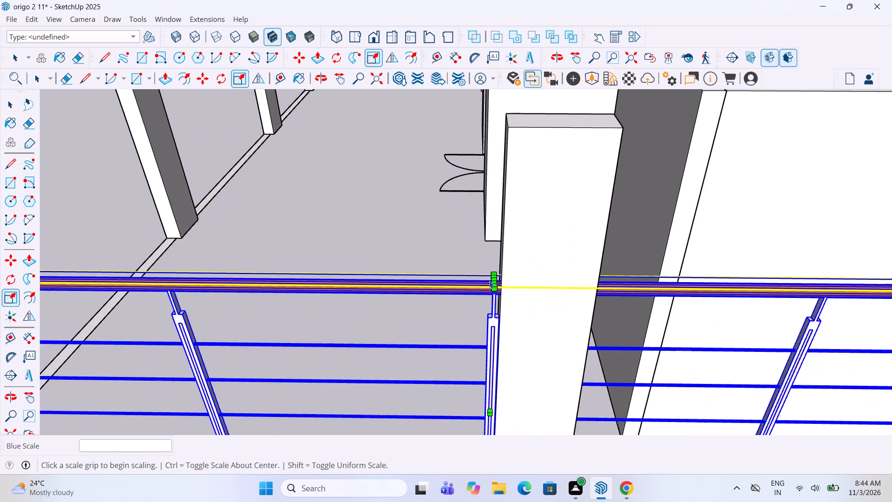
{"action": "left_click_drag", "start_coordinate": [492, 278], "coordinate": [487, 341]}
{"action": "scroll", "coordinate": [490, 266], "scroll_direction": "down", "scroll_amount": 9}
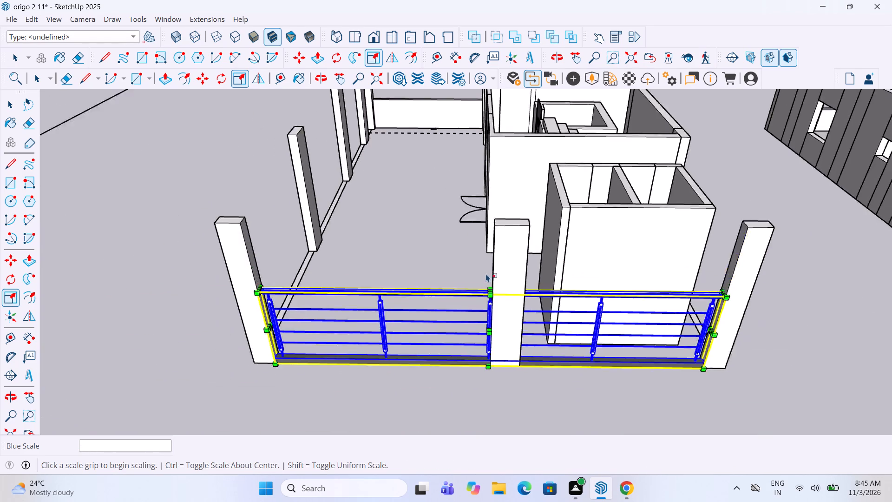
{"action": "scroll", "coordinate": [486, 274], "scroll_direction": "down", "scroll_amount": 2}
{"action": "key", "text": "space"}
{"action": "left_click", "coordinate": [426, 255]}
Copy the short-side railing about 46' 11 3/4" onto the open ground outside the entrance block's long column row.
{"action": "middle_click_drag", "start_coordinate": [420, 261], "coordinate": [460, 305]}
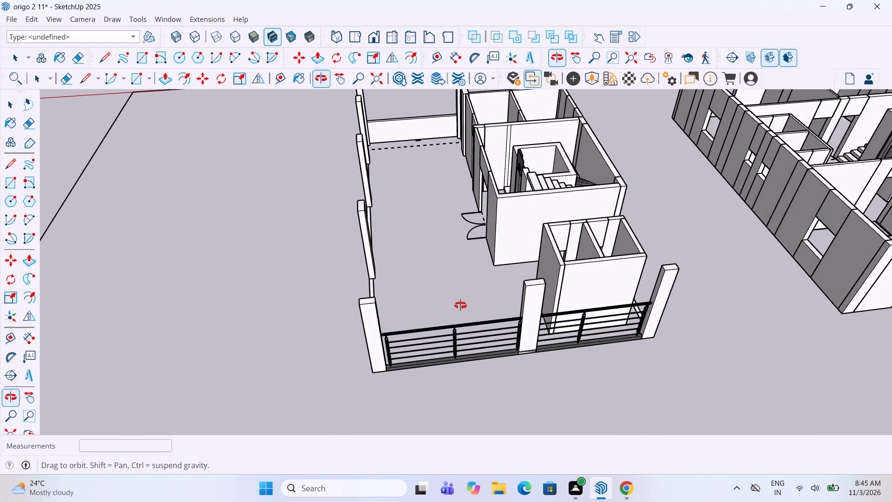
{"action": "middle_click_drag", "start_coordinate": [460, 305], "coordinate": [461, 307]}
{"action": "middle_click_drag", "start_coordinate": [321, 293], "coordinate": [378, 296]}
{"action": "left_click", "coordinate": [464, 342]}
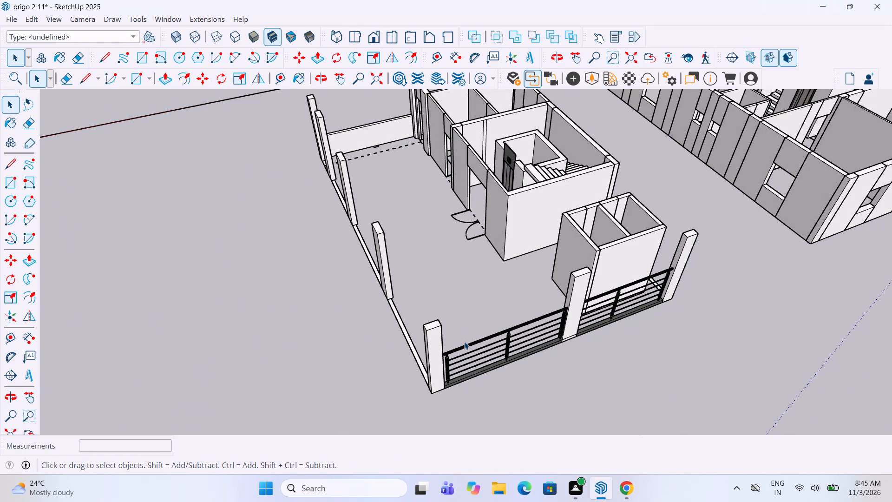
{"action": "left_click", "coordinate": [472, 355]}
{"action": "key", "text": "m"}
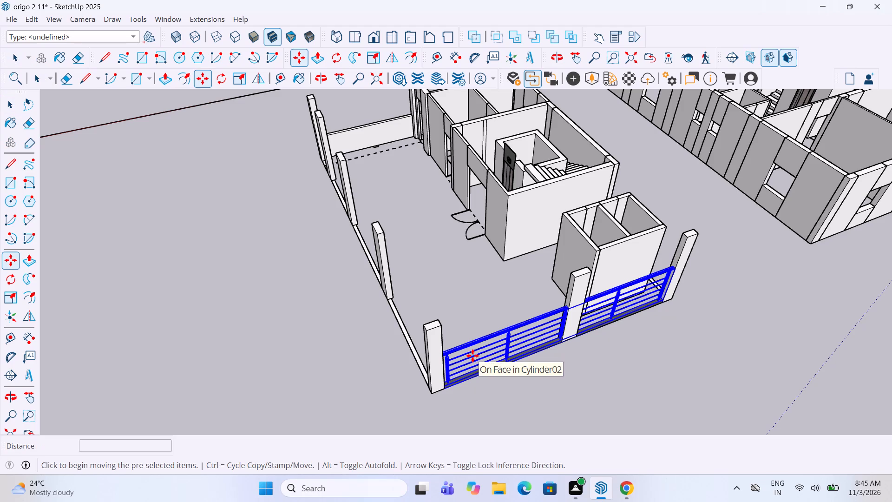
{"action": "left_click", "coordinate": [472, 356], "text": "ctrl"}
{"action": "scroll", "coordinate": [544, 283], "scroll_direction": "down", "scroll_amount": 4}
{"action": "left_click", "coordinate": [201, 321]}
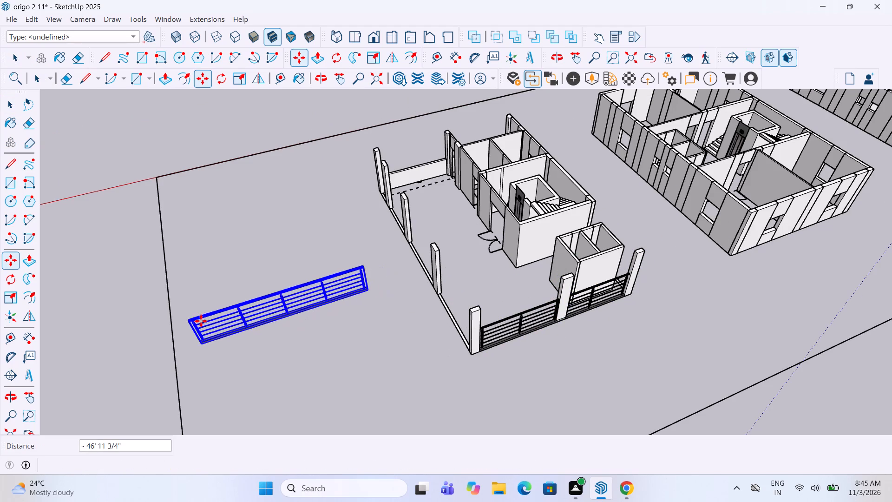
Rotate the copied railing 90 degrees so it runs parallel to the entrance block's long column row.
{"action": "left_click", "coordinate": [11, 280]}
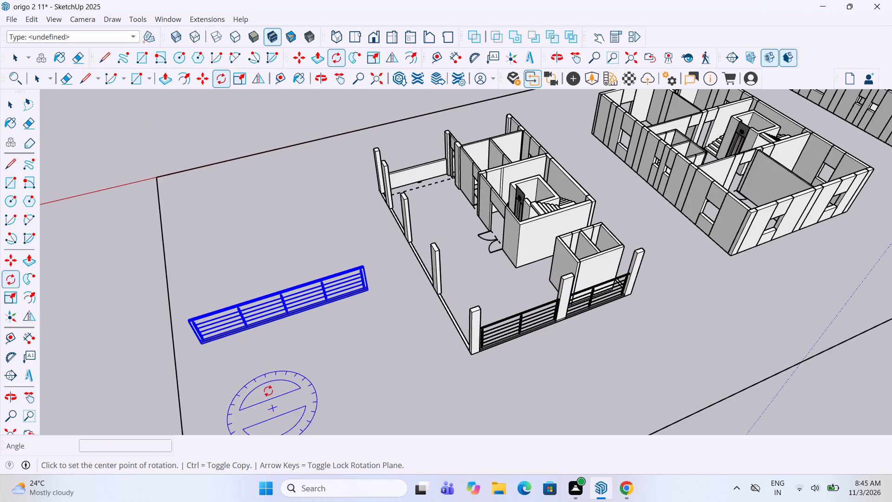
{"action": "left_click", "coordinate": [266, 375]}
{"action": "left_click", "coordinate": [276, 371]}
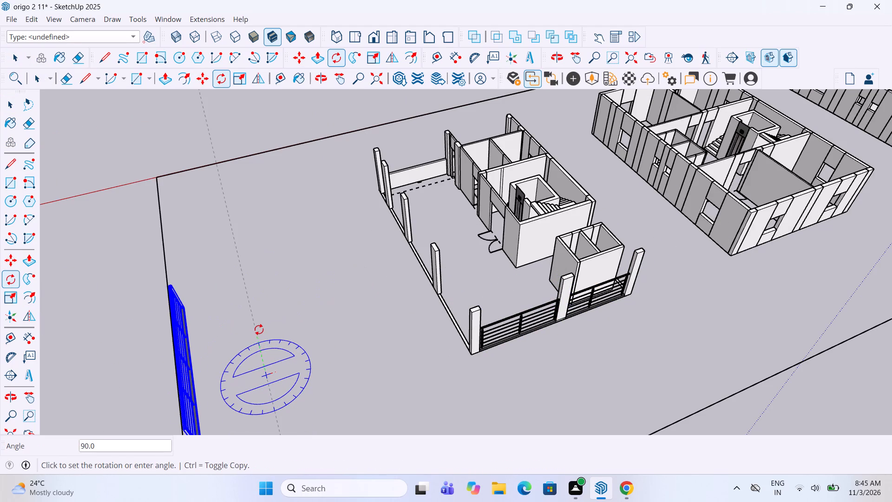
{"action": "left_click", "coordinate": [256, 325]}
Move the rotated railing by its bottom end corner onto the long side's edge beam, against the shared corner column's base.
{"action": "scroll", "coordinate": [250, 319], "scroll_direction": "down", "scroll_amount": 4}
{"action": "scroll", "coordinate": [226, 427], "scroll_direction": "up", "scroll_amount": 7}
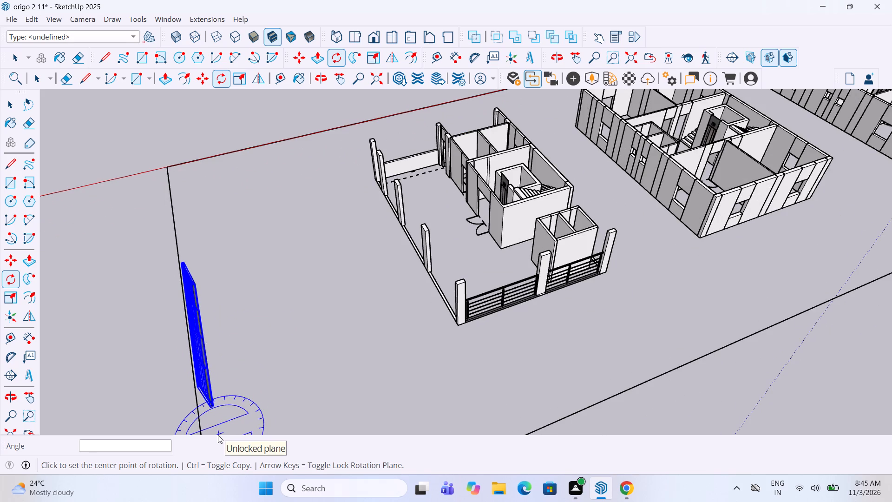
{"action": "key", "text": "m"}
{"action": "scroll", "coordinate": [202, 422], "scroll_direction": "up", "scroll_amount": 6}
{"action": "scroll", "coordinate": [206, 415], "scroll_direction": "down", "scroll_amount": 1}
{"action": "scroll", "coordinate": [206, 415], "scroll_direction": "up", "scroll_amount": 8}
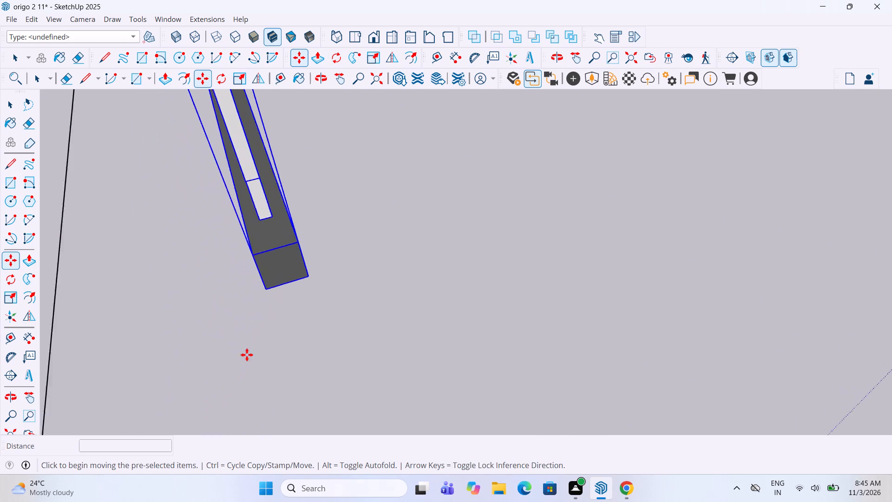
{"action": "left_click", "coordinate": [266, 277]}
{"action": "scroll", "coordinate": [251, 365], "scroll_direction": "down", "scroll_amount": 7}
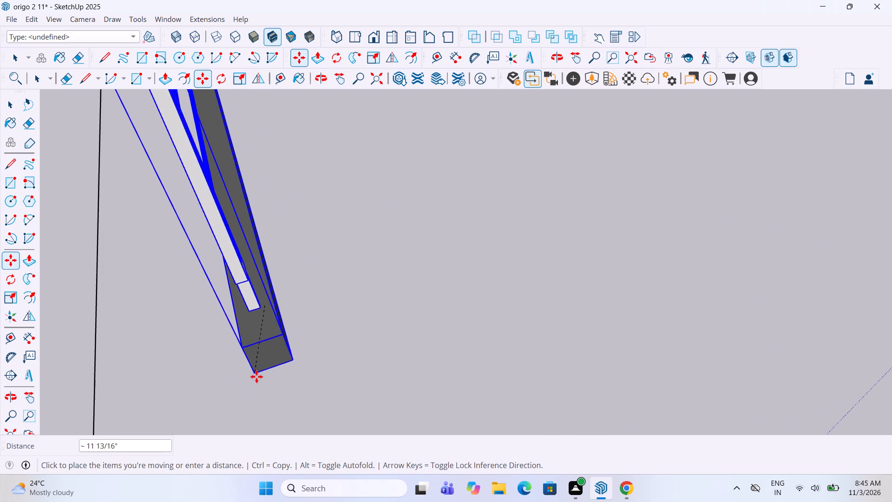
{"action": "scroll", "coordinate": [256, 376], "scroll_direction": "down", "scroll_amount": 20}
{"action": "scroll", "coordinate": [256, 376], "scroll_direction": "down", "scroll_amount": 6}
{"action": "middle_click_drag", "start_coordinate": [269, 386], "coordinate": [369, 397]}
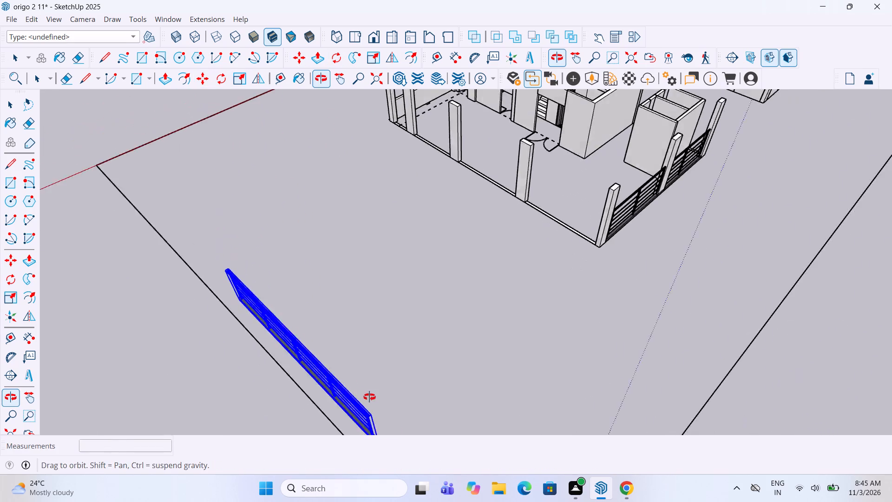
{"action": "middle_click_drag", "start_coordinate": [369, 397], "coordinate": [372, 397]}
{"action": "scroll", "coordinate": [502, 225], "scroll_direction": "up", "scroll_amount": 7}
{"action": "scroll", "coordinate": [699, 227], "scroll_direction": "up", "scroll_amount": 5}
{"action": "scroll", "coordinate": [638, 242], "scroll_direction": "up", "scroll_amount": 7}
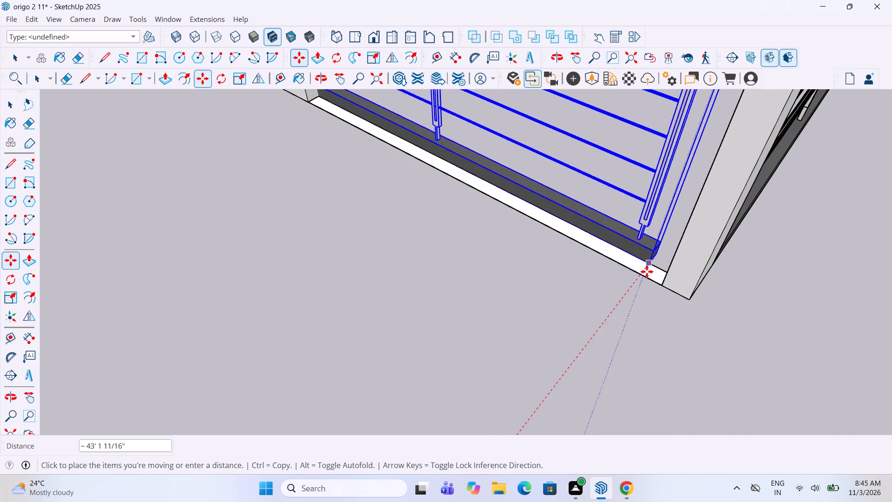
{"action": "scroll", "coordinate": [647, 271], "scroll_direction": "up", "scroll_amount": 3}
{"action": "left_click", "coordinate": [670, 293]}
{"action": "key", "text": "space"}
{"action": "left_click", "coordinate": [496, 343]}
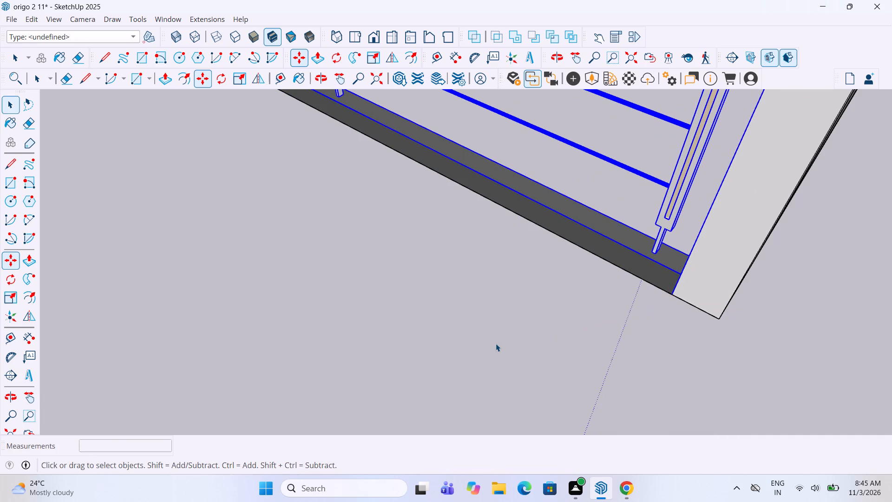
Stretch the long-side railing along its length until it reaches the last column at the far end of the row.
{"action": "scroll", "coordinate": [495, 358], "scroll_direction": "down", "scroll_amount": 16}
{"action": "middle_click_drag", "start_coordinate": [318, 316], "coordinate": [538, 307]}
{"action": "scroll", "coordinate": [538, 307], "scroll_direction": "down", "scroll_amount": 4}
{"action": "middle_click_drag", "start_coordinate": [537, 306], "coordinate": [501, 305]}
{"action": "scroll", "coordinate": [501, 305], "scroll_direction": "down", "scroll_amount": 4}
{"action": "scroll", "coordinate": [409, 291], "scroll_direction": "up", "scroll_amount": 3}
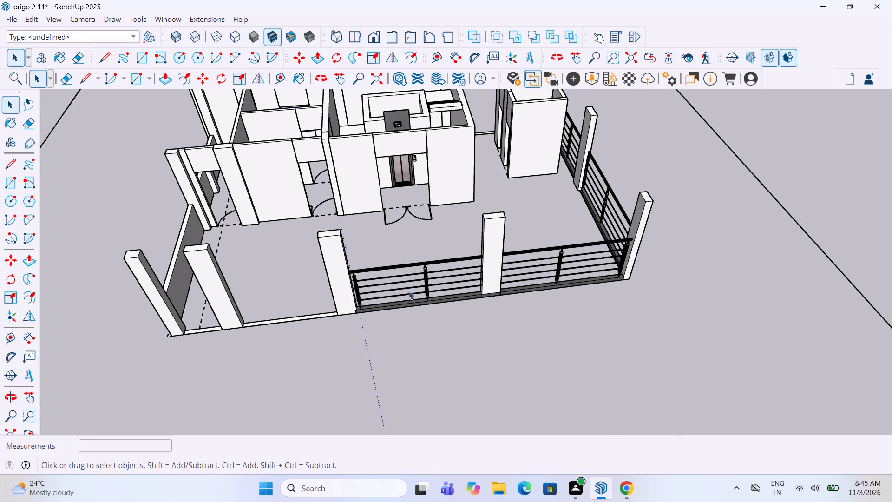
{"action": "left_click", "coordinate": [409, 289]}
{"action": "scroll", "coordinate": [409, 289], "scroll_direction": "up", "scroll_amount": 2}
{"action": "key", "text": "s"}
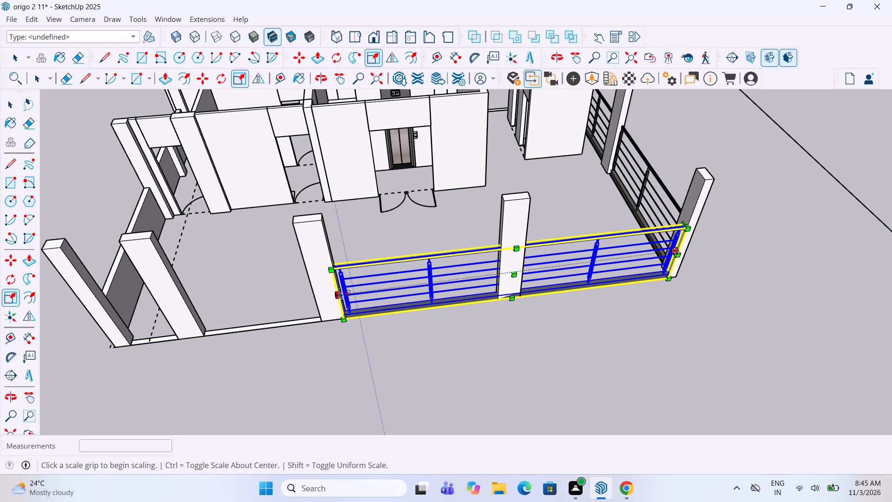
{"action": "left_click_drag", "start_coordinate": [341, 289], "coordinate": [111, 315]}
{"action": "key", "text": "space"}
{"action": "left_click", "coordinate": [294, 403]}
Copy the long-side railing about 31' 10" across the entrance block, onto the opposite long side's edge beam against its corner column.
{"action": "scroll", "coordinate": [382, 322], "scroll_direction": "down", "scroll_amount": 4}
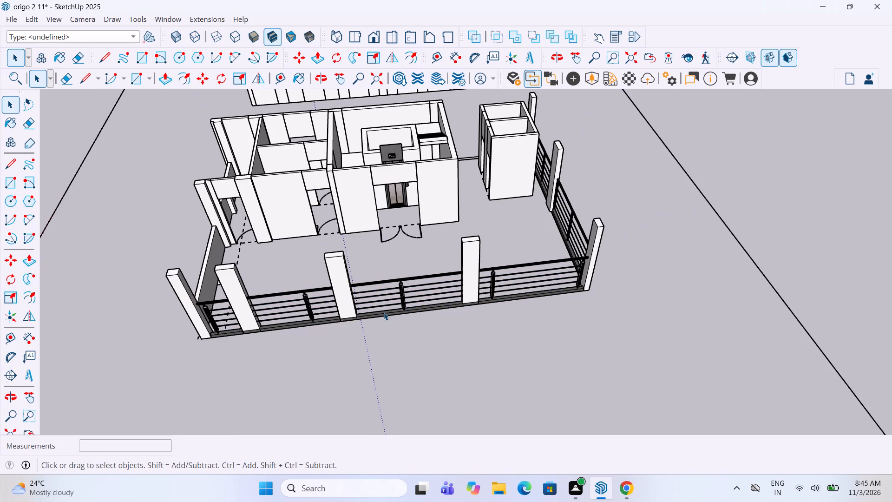
{"action": "scroll", "coordinate": [400, 334], "scroll_direction": "down", "scroll_amount": 4}
{"action": "middle_click_drag", "start_coordinate": [271, 303], "coordinate": [715, 285]}
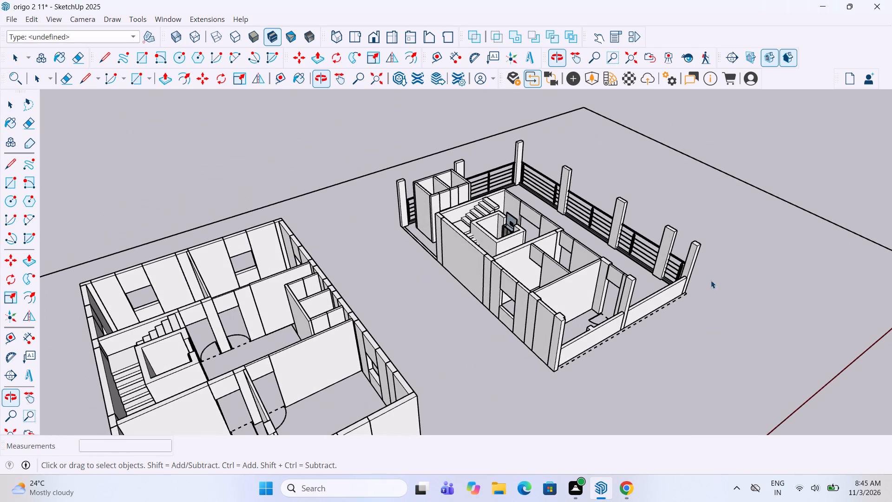
{"action": "middle_click_drag", "start_coordinate": [519, 246], "coordinate": [741, 258]}
{"action": "scroll", "coordinate": [400, 134], "scroll_direction": "up", "scroll_amount": 1}
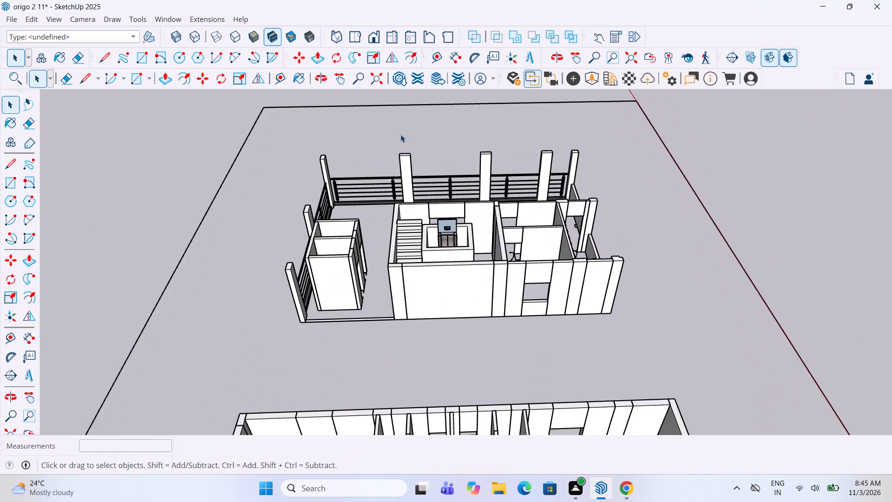
{"action": "scroll", "coordinate": [379, 199], "scroll_direction": "up", "scroll_amount": 3}
{"action": "left_click", "coordinate": [362, 192]}
{"action": "key", "text": "m"}
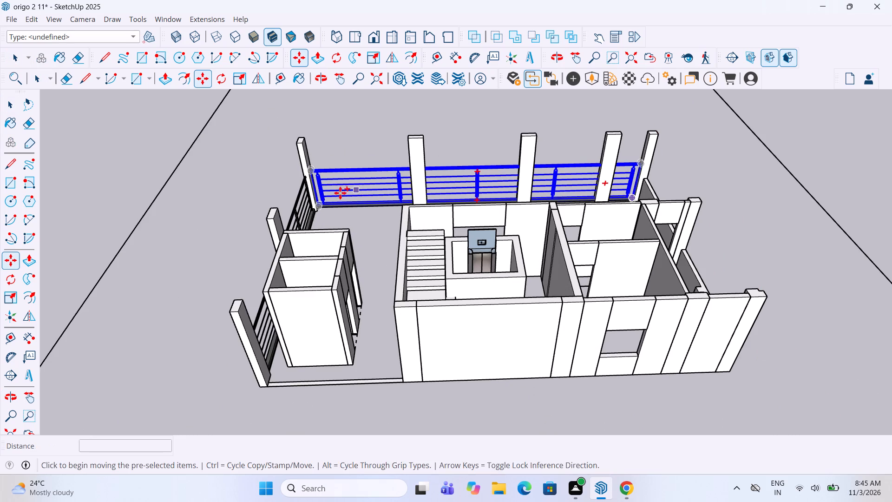
{"action": "scroll", "coordinate": [322, 211], "scroll_direction": "up", "scroll_amount": 4}
{"action": "left_click", "coordinate": [321, 210]}
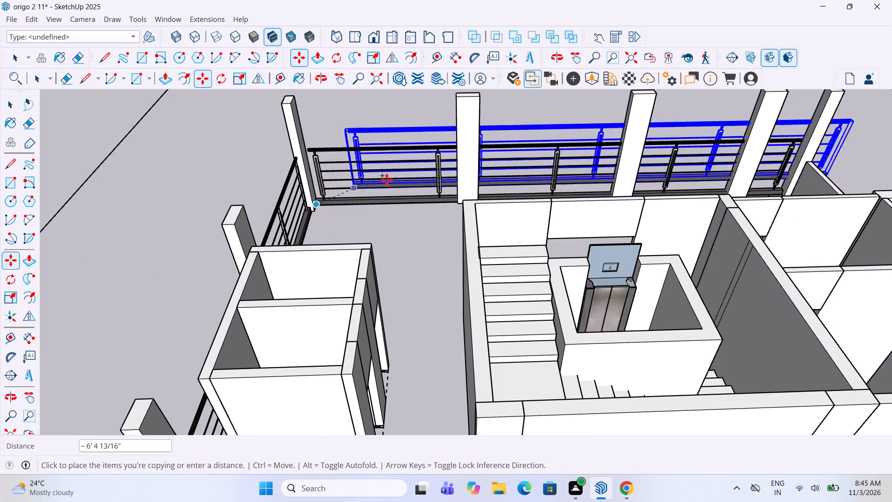
{"action": "scroll", "coordinate": [387, 180], "scroll_direction": "down", "scroll_amount": 4}
{"action": "scroll", "coordinate": [308, 366], "scroll_direction": "up", "scroll_amount": 8}
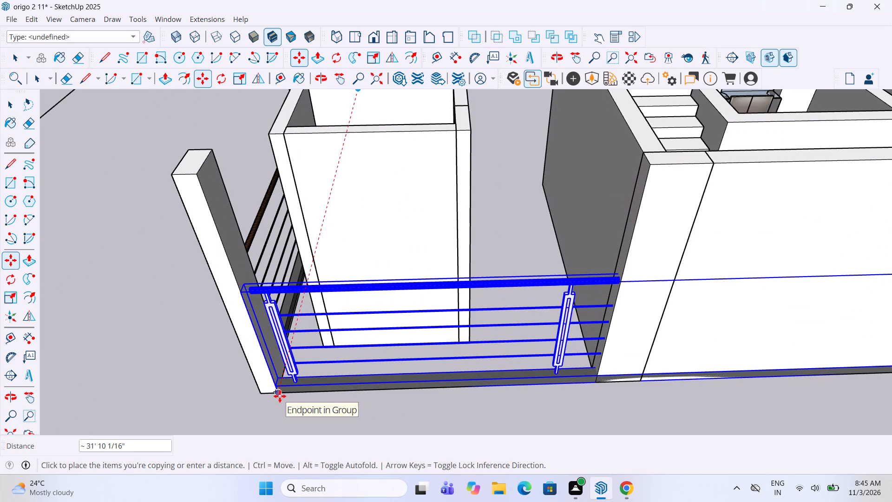
{"action": "left_click", "coordinate": [280, 396]}
Shorten the copied railing along its length until it ends at the outer wall beside the staircase room.
{"action": "scroll", "coordinate": [278, 390], "scroll_direction": "down", "scroll_amount": 6}
{"action": "key", "text": "s"}
{"action": "scroll", "coordinate": [277, 357], "scroll_direction": "down", "scroll_amount": 2}
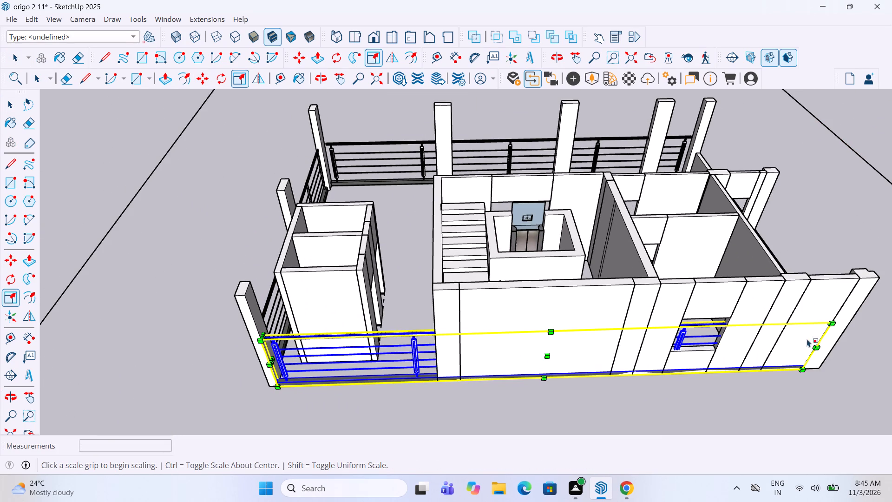
{"action": "left_click_drag", "start_coordinate": [814, 340], "coordinate": [489, 343]}
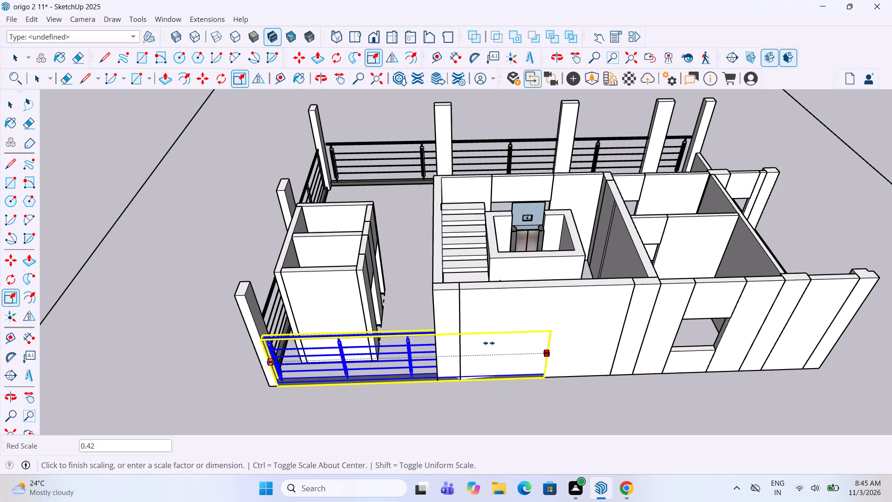
{"action": "left_click_drag", "start_coordinate": [489, 343], "coordinate": [435, 343]}
{"action": "key", "text": "space"}
{"action": "left_click", "coordinate": [440, 391]}
Review the entrance block with its fitted railings and the neighbouring floor blocks from several angles.
{"action": "scroll", "coordinate": [443, 408], "scroll_direction": "down", "scroll_amount": 5}
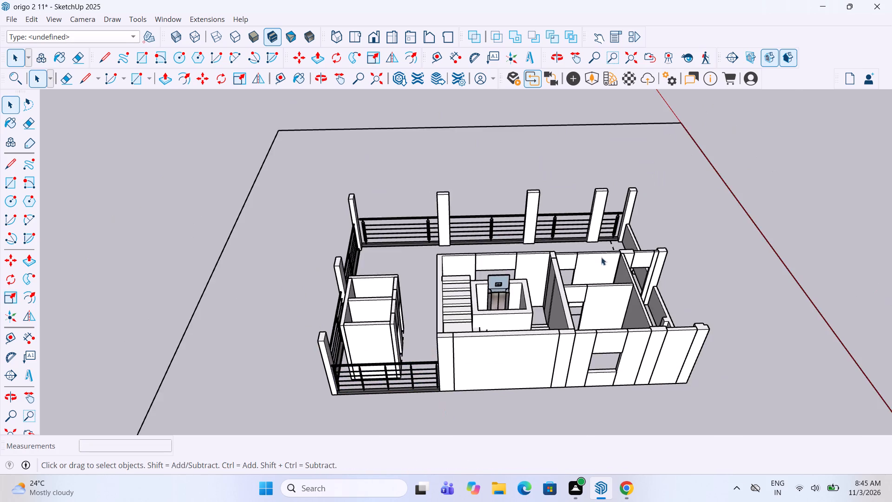
{"action": "middle_click_drag", "start_coordinate": [598, 255], "coordinate": [262, 220]}
{"action": "scroll", "coordinate": [506, 210], "scroll_direction": "down", "scroll_amount": 4}
{"action": "middle_click_drag", "start_coordinate": [506, 210], "coordinate": [491, 234]}
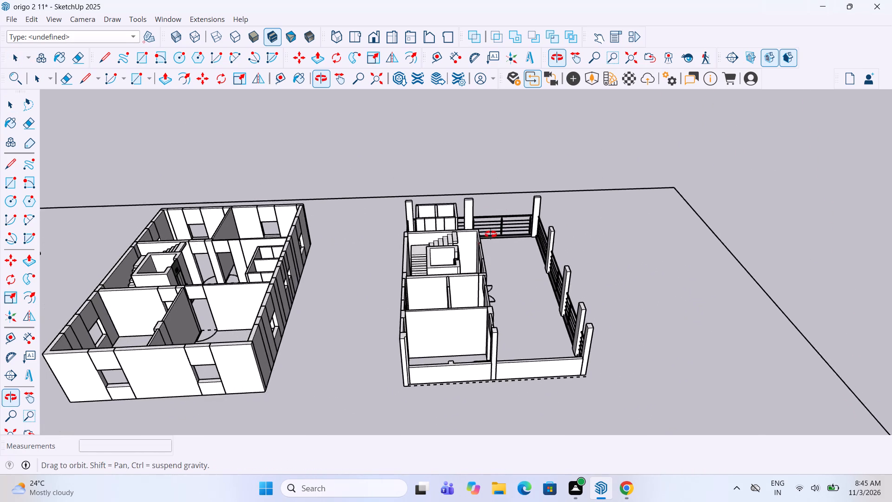
{"action": "middle_click_drag", "start_coordinate": [491, 234], "coordinate": [466, 254]}
{"action": "scroll", "coordinate": [461, 346], "scroll_direction": "up", "scroll_amount": 5}
{"action": "middle_click_drag", "start_coordinate": [479, 324], "coordinate": [469, 402]}
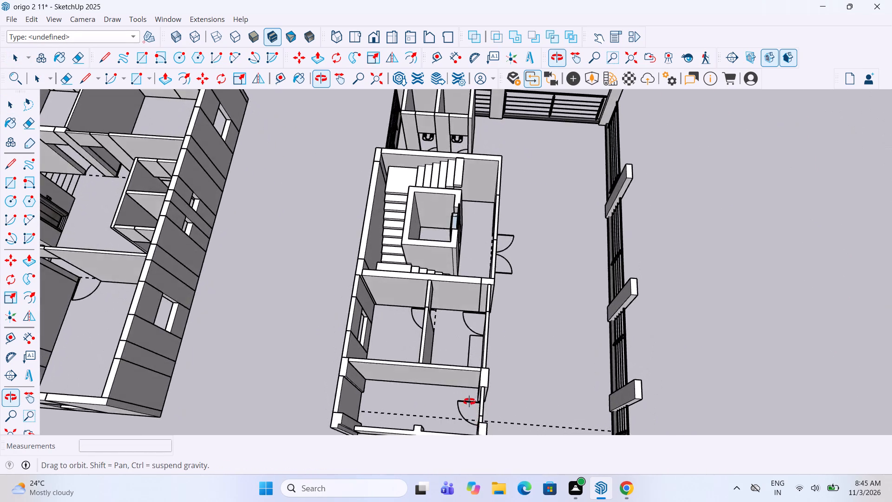
{"action": "middle_click_drag", "start_coordinate": [469, 402], "coordinate": [398, 366]}
{"action": "scroll", "coordinate": [677, 288], "scroll_direction": "down", "scroll_amount": 10}
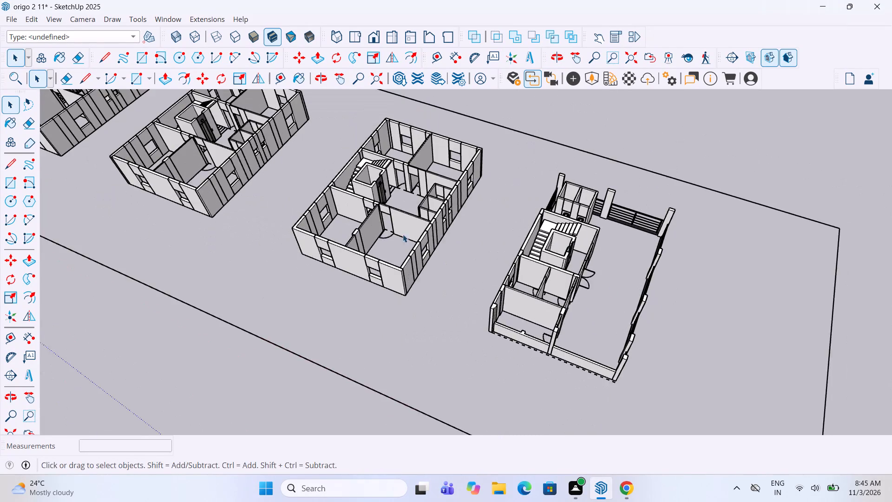
{"action": "scroll", "coordinate": [307, 212], "scroll_direction": "up", "scroll_amount": 4}
{"action": "middle_click_drag", "start_coordinate": [307, 212], "coordinate": [418, 237]}
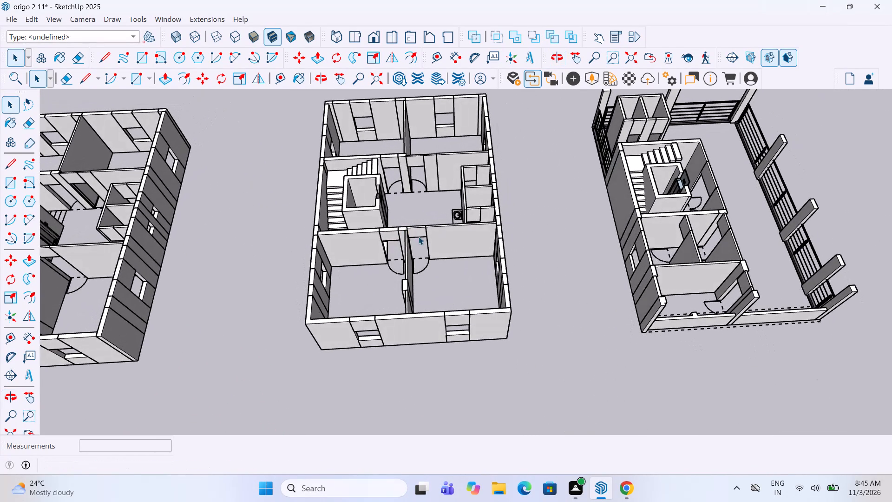
{"action": "scroll", "coordinate": [589, 220], "scroll_direction": "down", "scroll_amount": 10}
{"action": "scroll", "coordinate": [347, 241], "scroll_direction": "up", "scroll_amount": 4}
{"action": "scroll", "coordinate": [331, 201], "scroll_direction": "up", "scroll_amount": 4}
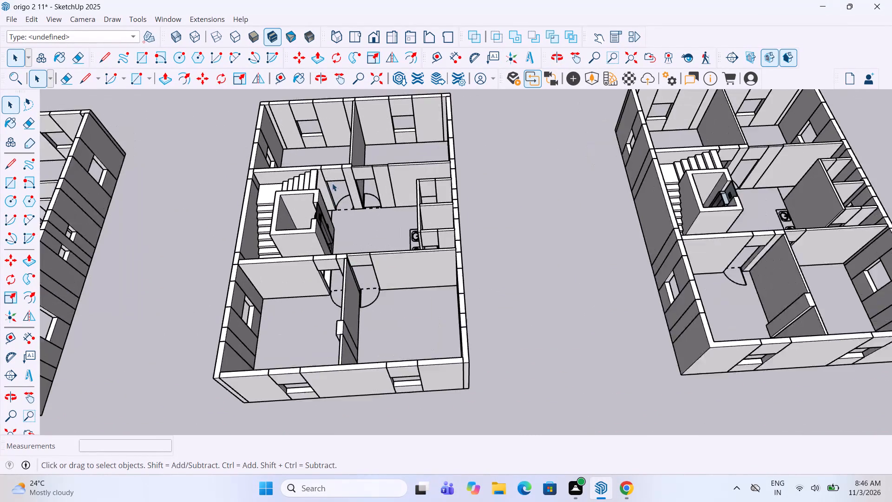
{"action": "scroll", "coordinate": [332, 183], "scroll_direction": "up", "scroll_amount": 2}
{"action": "scroll", "coordinate": [333, 179], "scroll_direction": "down", "scroll_amount": 7}
{"action": "scroll", "coordinate": [652, 250], "scroll_direction": "down", "scroll_amount": 2}
Push/Pull the flat lift shaft outline up to wall height in the floor block with the two washbasins beside the toilets.
{"action": "scroll", "coordinate": [269, 250], "scroll_direction": "up", "scroll_amount": 3}
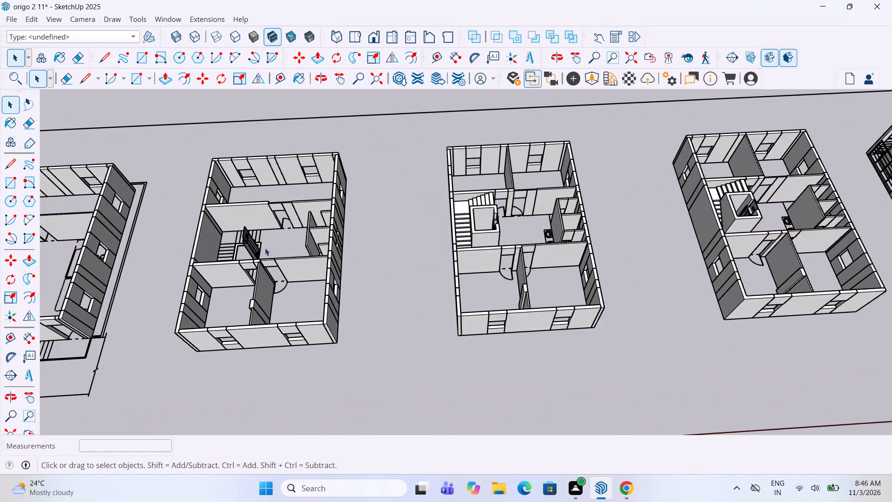
{"action": "scroll", "coordinate": [195, 238], "scroll_direction": "up", "scroll_amount": 4}
{"action": "scroll", "coordinate": [239, 238], "scroll_direction": "up", "scroll_amount": 10}
{"action": "left_click", "coordinate": [269, 305]}
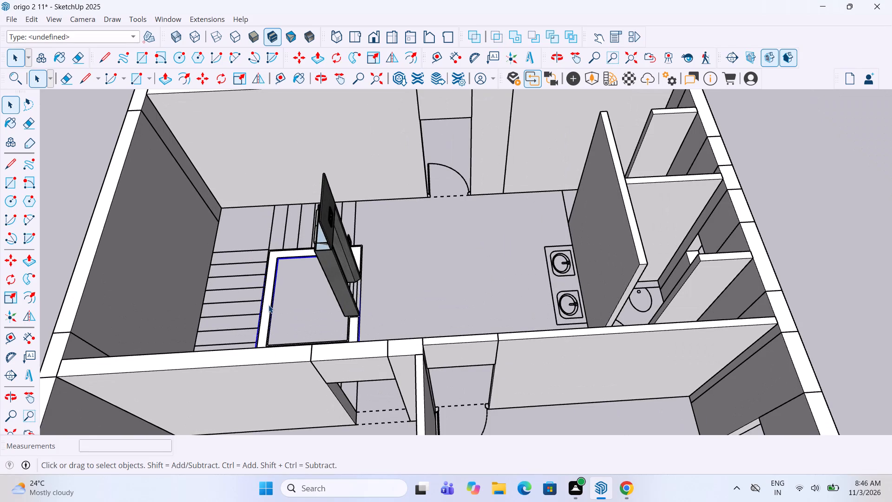
{"action": "double_click", "coordinate": [267, 297]}
{"action": "key", "text": "p"}
{"action": "left_click", "coordinate": [267, 294]}
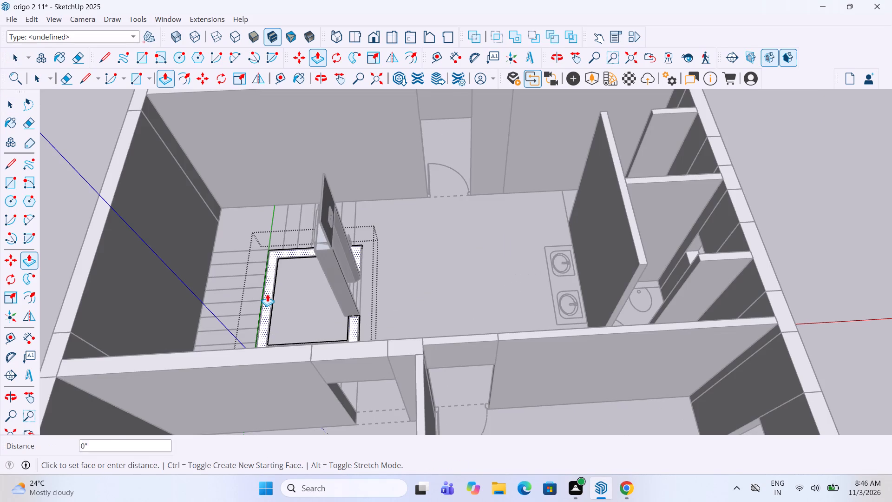
{"action": "scroll", "coordinate": [268, 284], "scroll_direction": "down", "scroll_amount": 4}
{"action": "left_click", "coordinate": [206, 329]}
{"action": "key", "text": "space"}
{"action": "left_click", "coordinate": [239, 384]}
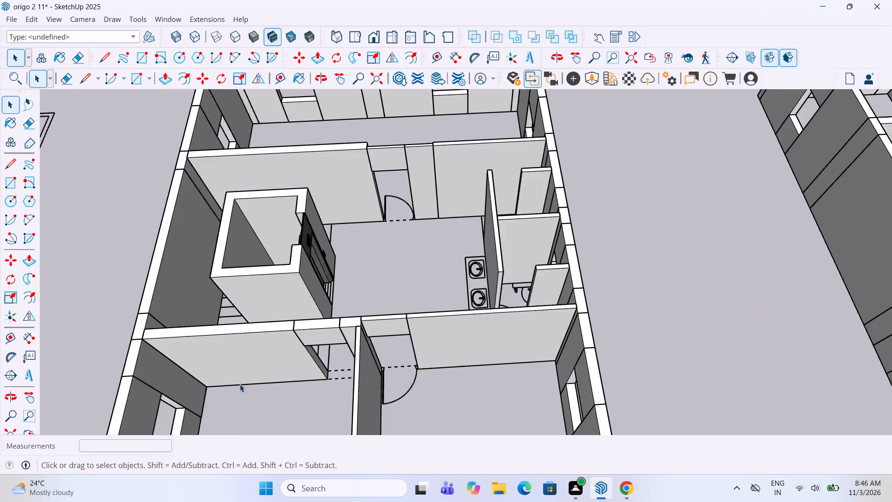
Push/Pull the lift shaft outline up to wall height in the floor block with the sofa and meeting table.
{"action": "scroll", "coordinate": [583, 198], "scroll_direction": "down", "scroll_amount": 11}
{"action": "scroll", "coordinate": [278, 205], "scroll_direction": "up", "scroll_amount": 14}
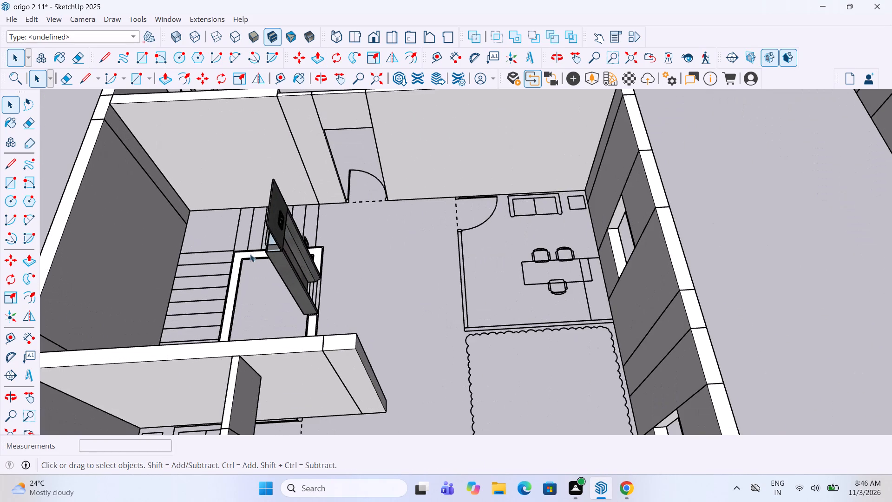
{"action": "double_click", "coordinate": [235, 275]}
{"action": "key", "text": "p"}
{"action": "left_click", "coordinate": [235, 275]}
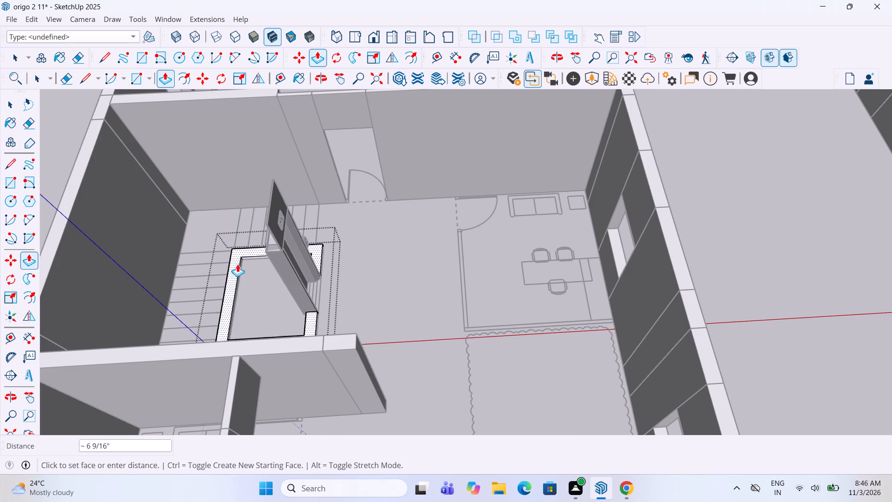
{"action": "scroll", "coordinate": [239, 258], "scroll_direction": "down", "scroll_amount": 4}
{"action": "left_click", "coordinate": [217, 316]}
{"action": "key", "text": "space"}
{"action": "left_click", "coordinate": [366, 282]}
Look over the row of floor blocks, checking the lift shafts and the modelled stairs around the fourth block's shaft.
{"action": "scroll", "coordinate": [518, 243], "scroll_direction": "down", "scroll_amount": 6}
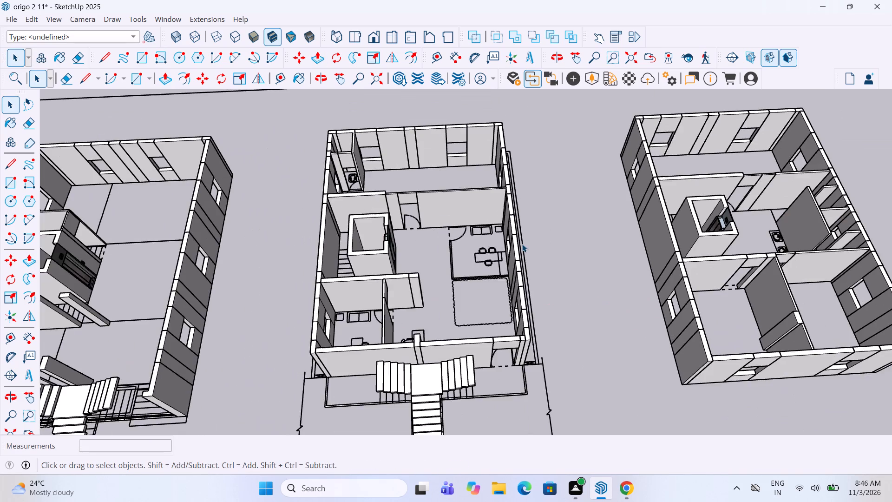
{"action": "scroll", "coordinate": [522, 244], "scroll_direction": "down", "scroll_amount": 6}
{"action": "scroll", "coordinate": [249, 278], "scroll_direction": "up", "scroll_amount": 5}
{"action": "scroll", "coordinate": [264, 252], "scroll_direction": "down", "scroll_amount": 3}
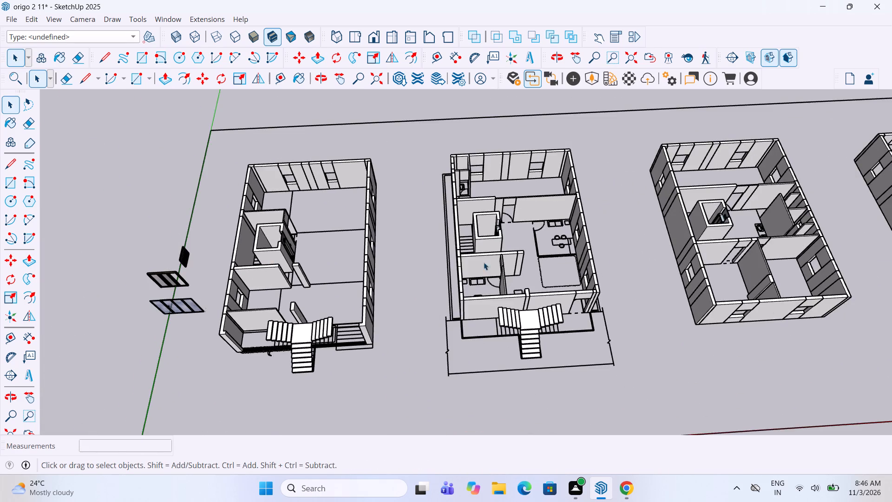
{"action": "middle_click_drag", "start_coordinate": [487, 261], "coordinate": [266, 247]}
{"action": "scroll", "coordinate": [473, 238], "scroll_direction": "down", "scroll_amount": 11}
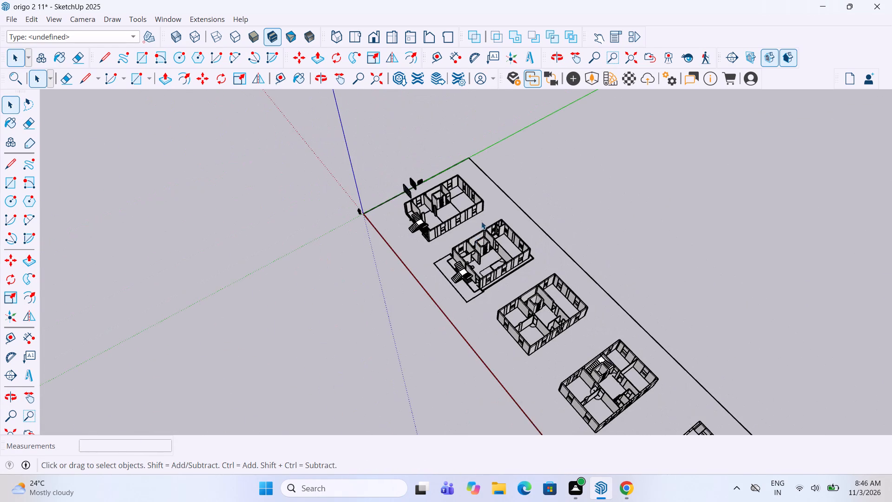
{"action": "scroll", "coordinate": [481, 221], "scroll_direction": "down", "scroll_amount": 4}
{"action": "scroll", "coordinate": [580, 341], "scroll_direction": "up", "scroll_amount": 8}
{"action": "scroll", "coordinate": [544, 303], "scroll_direction": "up", "scroll_amount": 9}
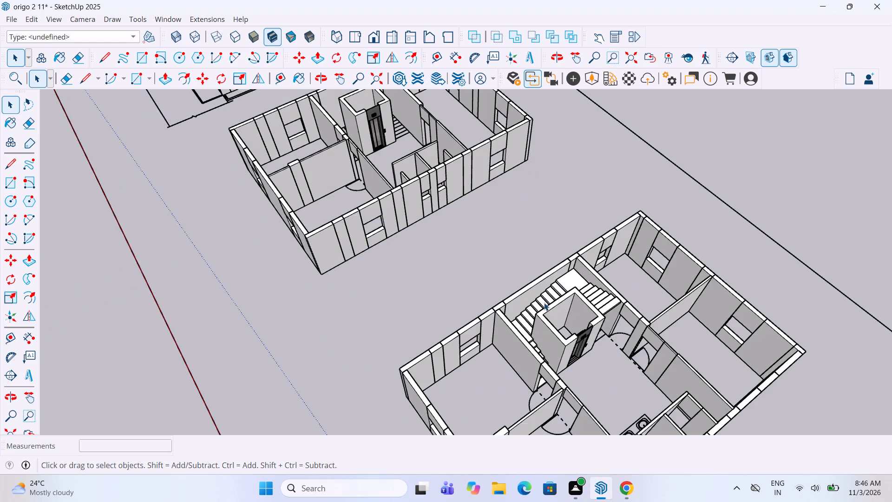
{"action": "scroll", "coordinate": [544, 303], "scroll_direction": "up", "scroll_amount": 1}
{"action": "middle_click_drag", "start_coordinate": [662, 302], "coordinate": [555, 283]}
{"action": "scroll", "coordinate": [484, 388], "scroll_direction": "up", "scroll_amount": 3}
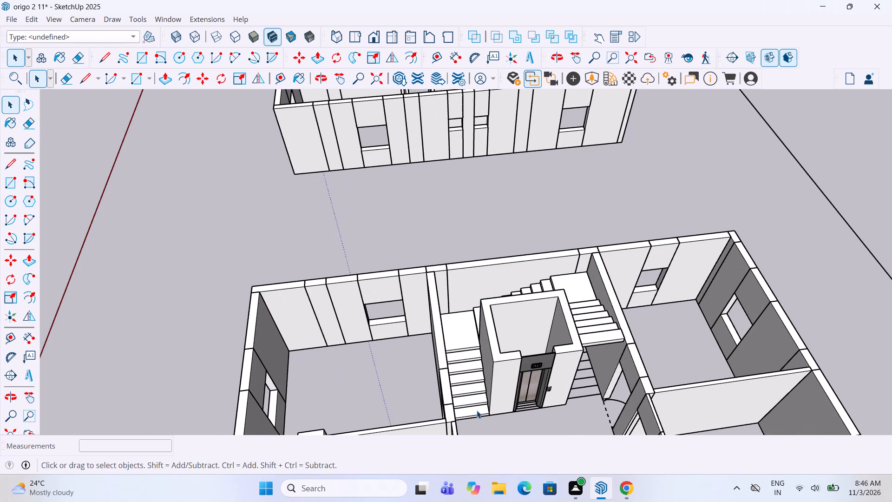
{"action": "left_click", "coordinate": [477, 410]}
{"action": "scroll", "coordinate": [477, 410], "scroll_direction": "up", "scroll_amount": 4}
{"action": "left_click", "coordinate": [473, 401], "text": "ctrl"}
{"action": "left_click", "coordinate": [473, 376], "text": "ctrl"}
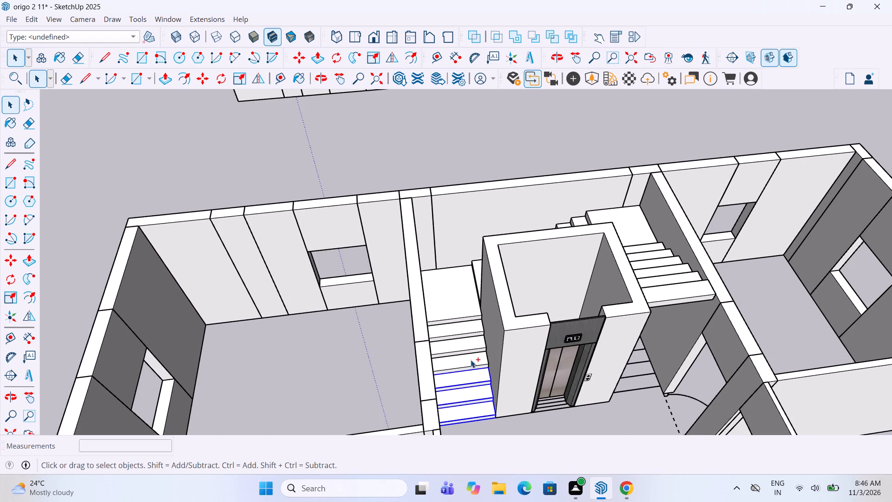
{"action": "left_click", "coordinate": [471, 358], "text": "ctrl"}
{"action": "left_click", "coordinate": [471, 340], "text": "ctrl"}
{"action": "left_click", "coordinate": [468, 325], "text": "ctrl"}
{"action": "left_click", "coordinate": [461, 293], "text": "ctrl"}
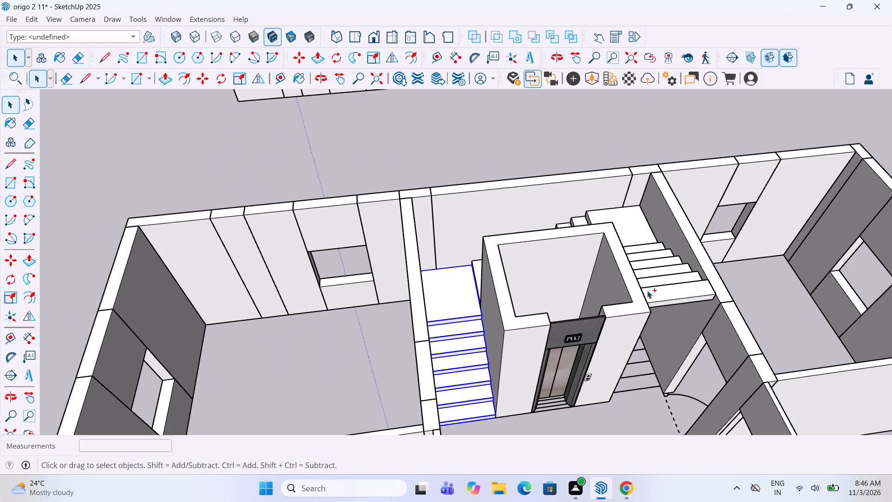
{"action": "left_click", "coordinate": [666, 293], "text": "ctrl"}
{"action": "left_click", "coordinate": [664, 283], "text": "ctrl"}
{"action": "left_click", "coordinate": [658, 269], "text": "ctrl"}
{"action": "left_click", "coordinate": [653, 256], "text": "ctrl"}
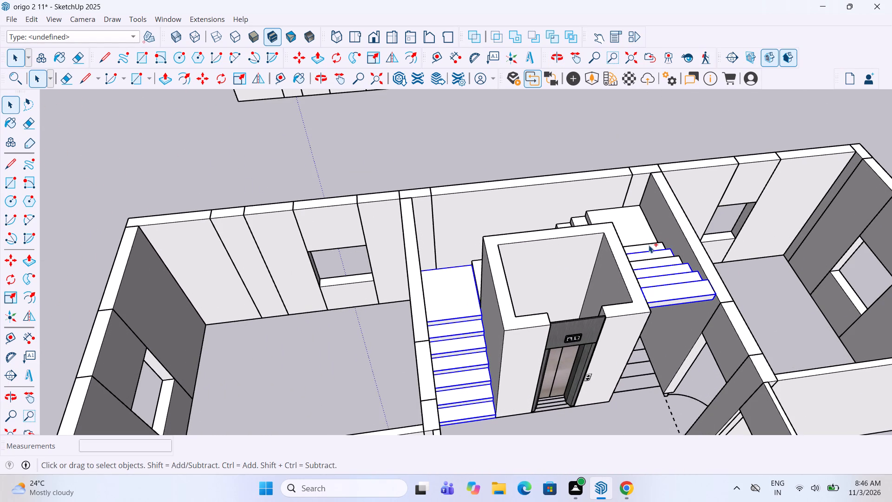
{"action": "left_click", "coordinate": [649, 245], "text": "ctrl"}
Copy all the steps and landings of the staircase around the fourth block's lift shaft to the matching shaft corner in the third block.
{"action": "middle_click_drag", "start_coordinate": [643, 226], "coordinate": [667, 325], "text": "ctrl"}
{"action": "left_click", "coordinate": [657, 293]}
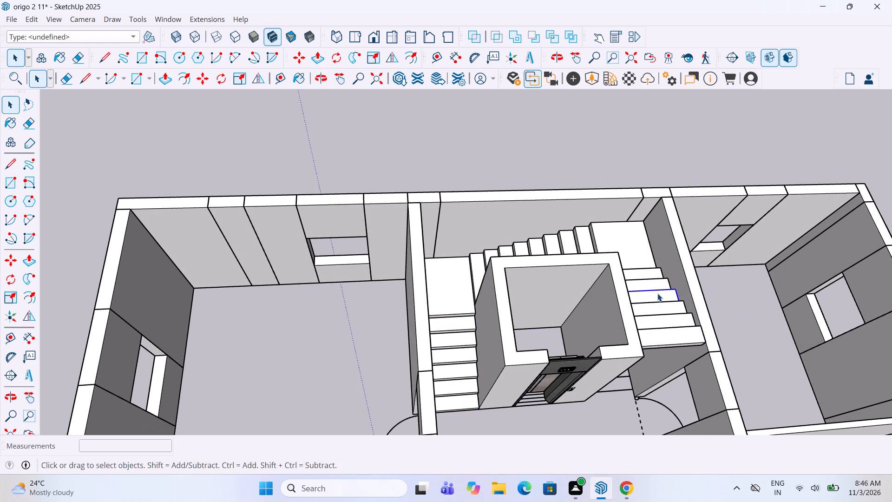
{"action": "left_click", "coordinate": [651, 284], "text": "ctrl"}
{"action": "left_click", "coordinate": [648, 272], "text": "ctrl"}
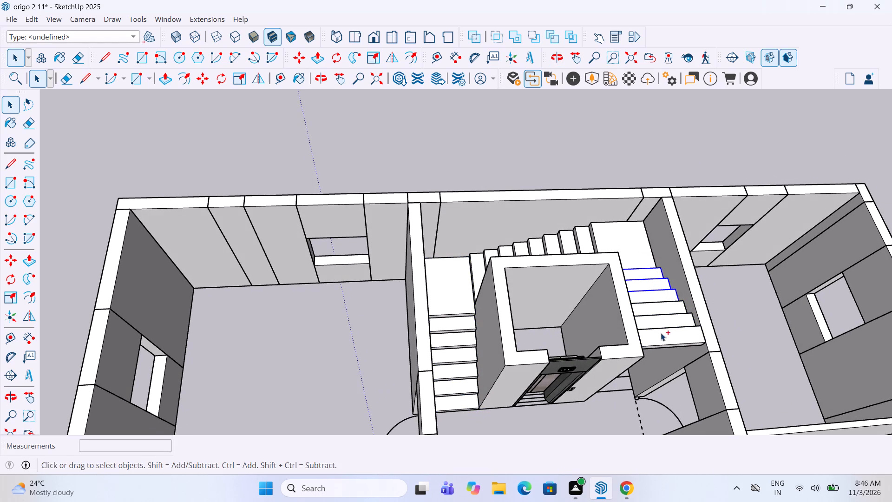
{"action": "left_click", "coordinate": [661, 333], "text": "ctrl"}
{"action": "left_click", "coordinate": [659, 324], "text": "ctrl"}
{"action": "left_click", "coordinate": [659, 310], "text": "ctrl"}
{"action": "left_click", "coordinate": [648, 251], "text": "ctrl"}
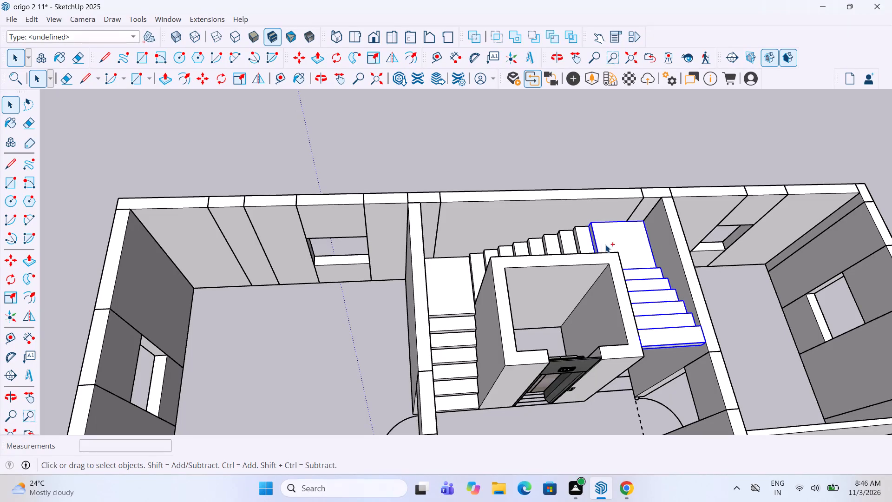
{"action": "left_click", "coordinate": [586, 243], "text": "ctrl"}
{"action": "left_click", "coordinate": [567, 239], "text": "ctrl"}
{"action": "left_click", "coordinate": [553, 239], "text": "ctrl"}
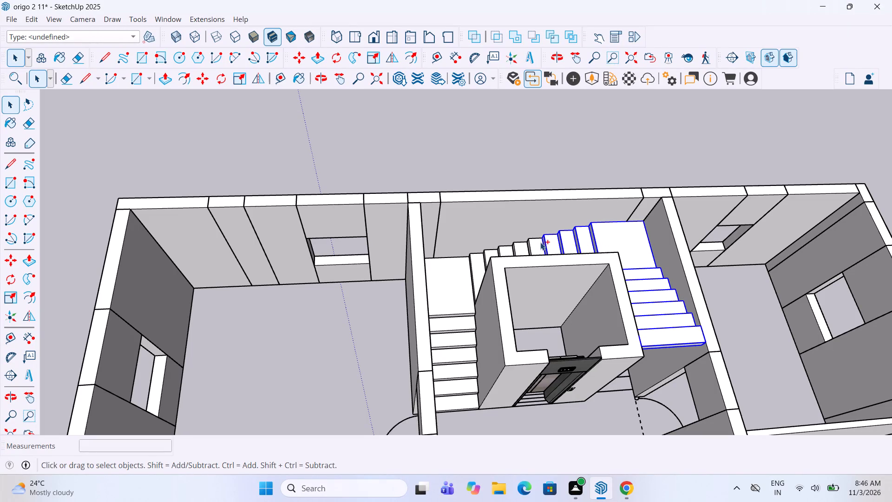
{"action": "left_click", "coordinate": [538, 244], "text": "ctrl"}
{"action": "left_click", "coordinate": [519, 247], "text": "ctrl"}
{"action": "left_click", "coordinate": [504, 249], "text": "ctrl"}
{"action": "left_click", "coordinate": [488, 253], "text": "ctrl"}
{"action": "left_click", "coordinate": [469, 262], "text": "ctrl"}
{"action": "left_click", "coordinate": [456, 287], "text": "ctrl"}
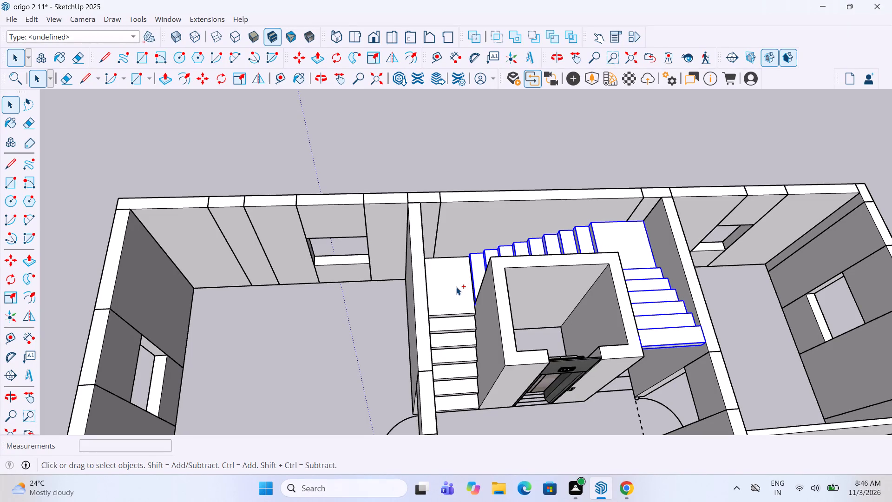
{"action": "left_click", "coordinate": [457, 321], "text": "ctrl"}
{"action": "left_click", "coordinate": [459, 340], "text": "ctrl"}
{"action": "left_click", "coordinate": [462, 354], "text": "ctrl"}
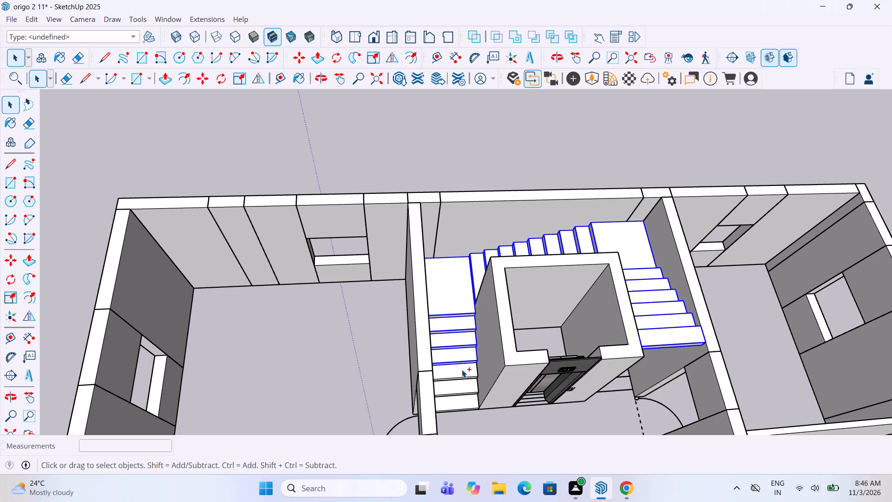
{"action": "left_click", "coordinate": [462, 370], "text": "ctrl"}
{"action": "left_click", "coordinate": [462, 382], "text": "ctrl"}
{"action": "left_click", "coordinate": [462, 398], "text": "ctrl"}
{"action": "scroll", "coordinate": [495, 362], "scroll_direction": "down", "scroll_amount": 2}
{"action": "middle_click_drag", "start_coordinate": [497, 360], "coordinate": [468, 297]}
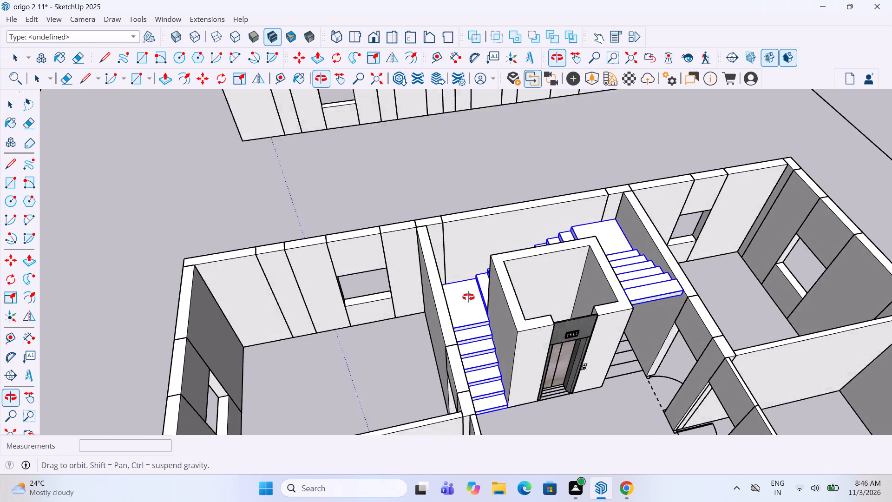
{"action": "middle_click_drag", "start_coordinate": [468, 297], "coordinate": [433, 299]}
{"action": "left_click", "coordinate": [433, 296]}
{"action": "key", "text": "m"}
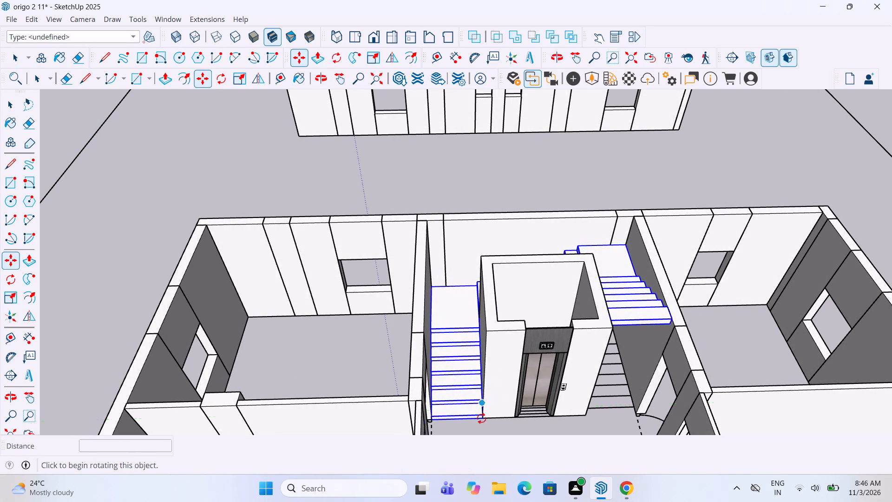
{"action": "left_click", "coordinate": [484, 422]}
{"action": "scroll", "coordinate": [485, 423], "scroll_direction": "down", "scroll_amount": 17}
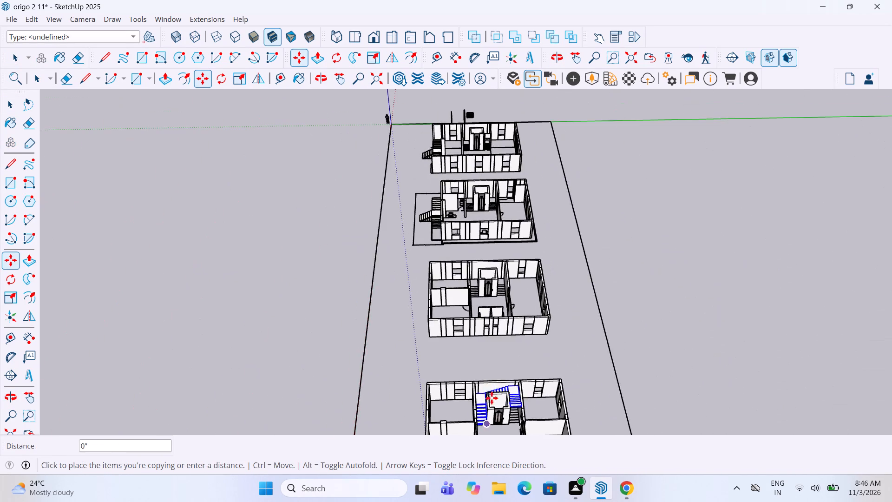
{"action": "scroll", "coordinate": [484, 293], "scroll_direction": "up", "scroll_amount": 20}
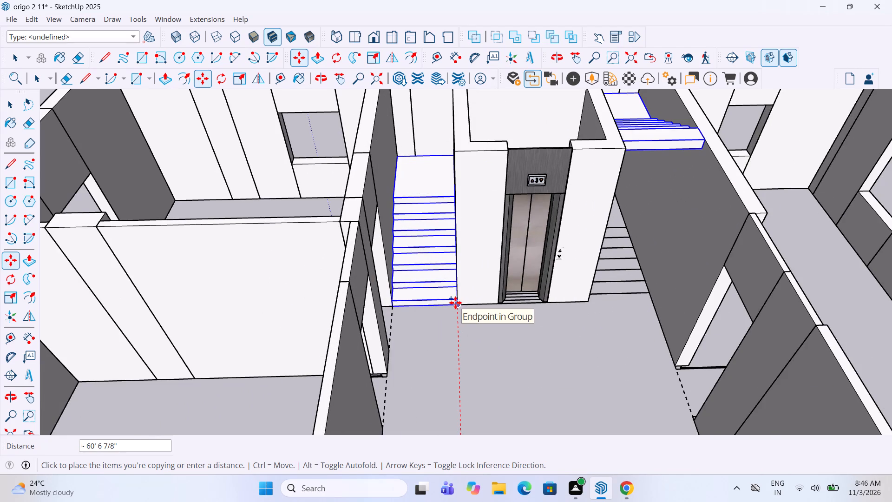
{"action": "left_click", "coordinate": [455, 303]}
Copy the staircase from the third block to the base corner of the lift shaft in the second block.
{"action": "key", "text": "m"}
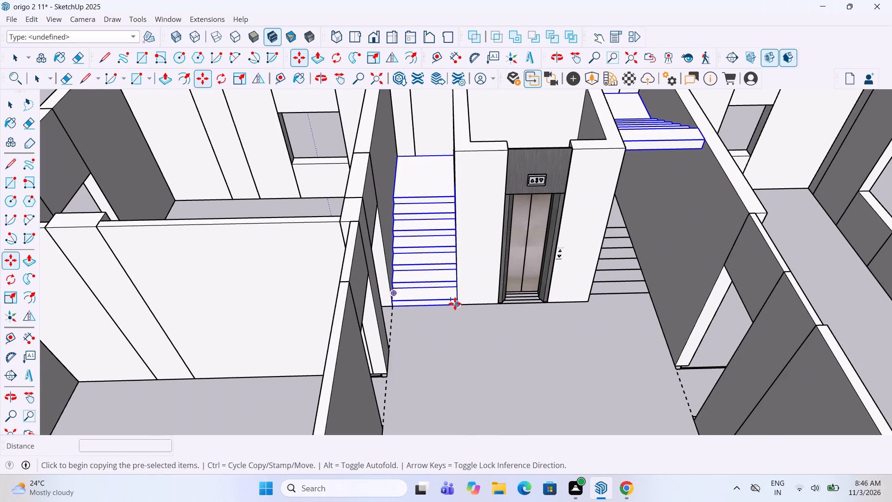
{"action": "left_click", "coordinate": [455, 304]}
{"action": "scroll", "coordinate": [445, 362], "scroll_direction": "down", "scroll_amount": 20}
{"action": "scroll", "coordinate": [445, 362], "scroll_direction": "down", "scroll_amount": 3}
{"action": "scroll", "coordinate": [450, 236], "scroll_direction": "up", "scroll_amount": 5}
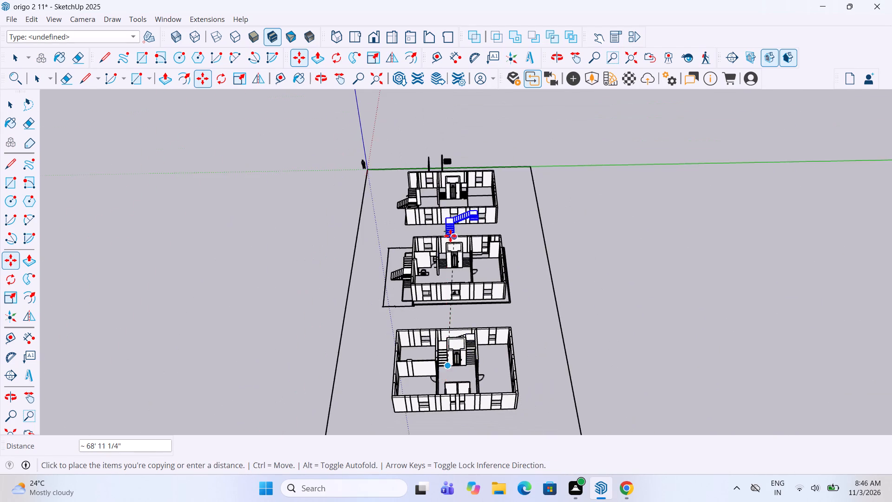
{"action": "scroll", "coordinate": [441, 268], "scroll_direction": "up", "scroll_amount": 20}
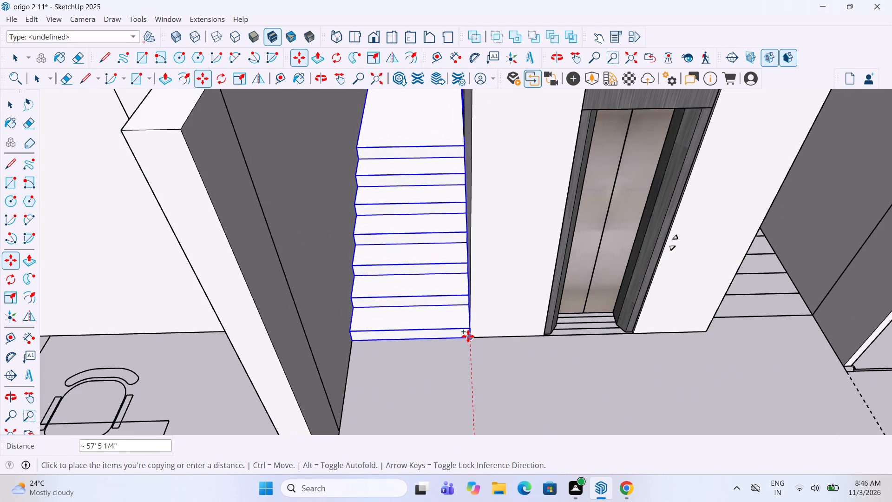
{"action": "left_click", "coordinate": [468, 336]}
Copy the staircase from the second block to the lift shaft's base corner in the block nearest the origin, then clear the selection.
{"action": "key", "text": "m"}
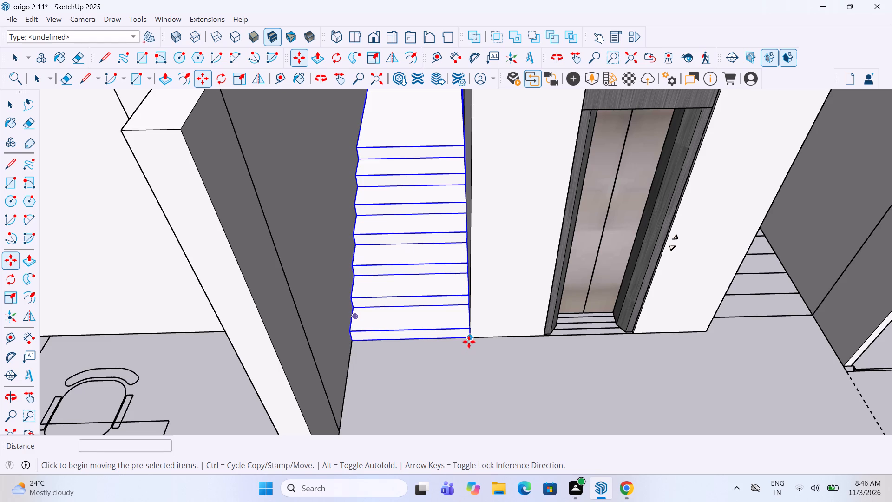
{"action": "left_click", "coordinate": [469, 342], "text": "ctrl"}
{"action": "scroll", "coordinate": [459, 383], "scroll_direction": "down", "scroll_amount": 20}
{"action": "scroll", "coordinate": [459, 383], "scroll_direction": "down", "scroll_amount": 9}
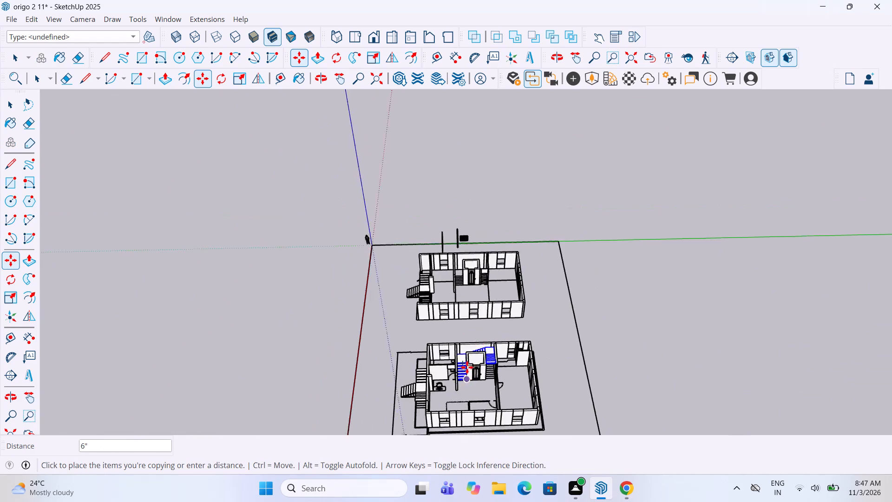
{"action": "scroll", "coordinate": [477, 270], "scroll_direction": "up", "scroll_amount": 9}
{"action": "scroll", "coordinate": [459, 306], "scroll_direction": "up", "scroll_amount": 15}
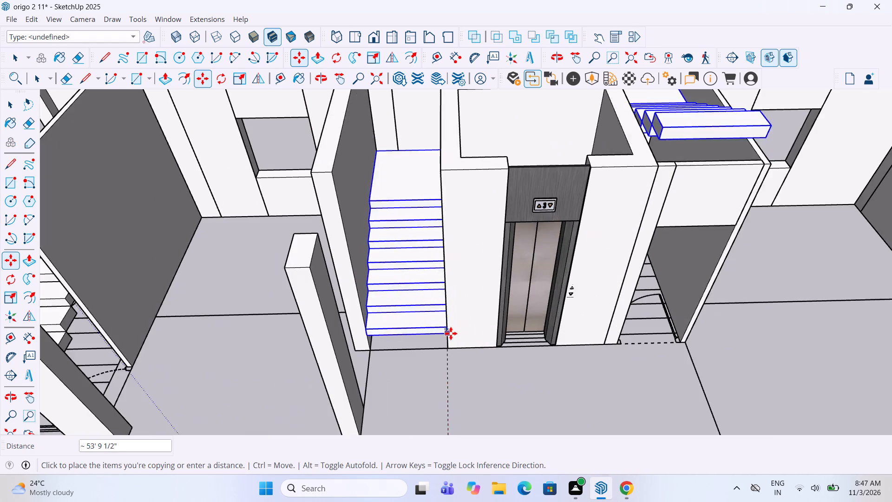
{"action": "scroll", "coordinate": [451, 333], "scroll_direction": "up", "scroll_amount": 4}
{"action": "left_click", "coordinate": [444, 357]}
{"action": "scroll", "coordinate": [512, 349], "scroll_direction": "down", "scroll_amount": 15}
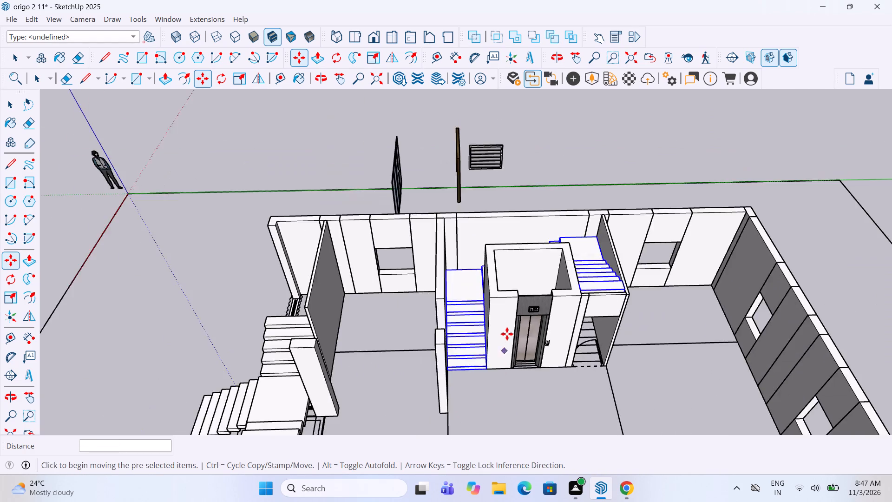
{"action": "scroll", "coordinate": [507, 334], "scroll_direction": "down", "scroll_amount": 8}
{"action": "key", "text": "space"}
{"action": "left_click", "coordinate": [583, 248]}
Examine the first block with its copied staircase and the row of floor blocks from several angles.
{"action": "middle_click_drag", "start_coordinate": [464, 309], "coordinate": [488, 306]}
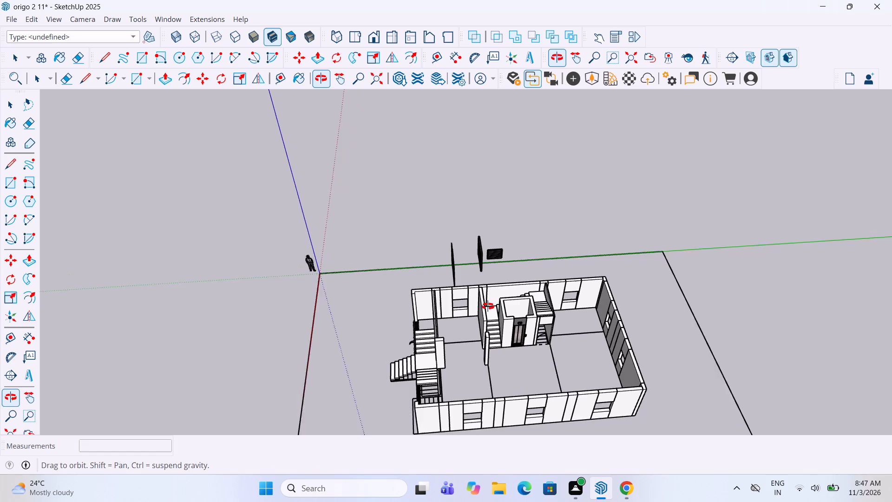
{"action": "middle_click_drag", "start_coordinate": [488, 306], "coordinate": [508, 303]}
{"action": "scroll", "coordinate": [540, 326], "scroll_direction": "up", "scroll_amount": 3}
{"action": "middle_click_drag", "start_coordinate": [535, 324], "coordinate": [496, 287]}
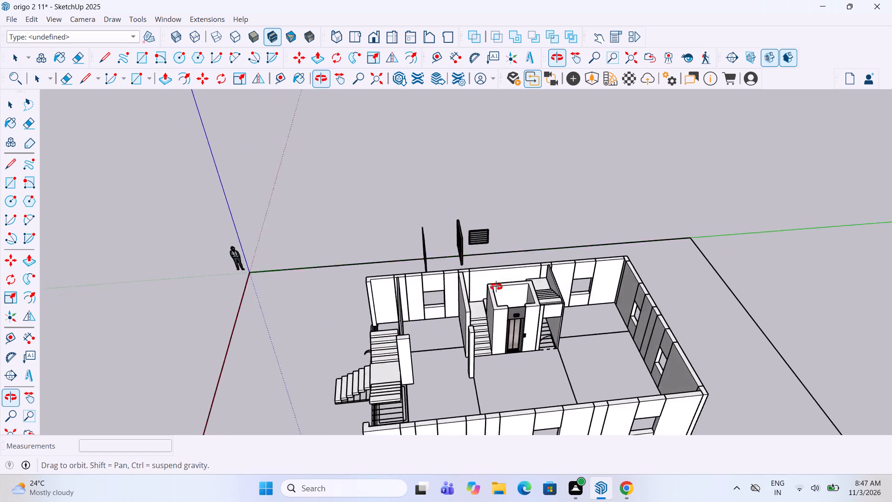
{"action": "middle_click_drag", "start_coordinate": [496, 287], "coordinate": [493, 322]}
{"action": "scroll", "coordinate": [493, 322], "scroll_direction": "down", "scroll_amount": 2}
{"action": "middle_click_drag", "start_coordinate": [423, 242], "coordinate": [672, 226]}
{"action": "middle_click", "coordinate": [672, 226]}
{"action": "middle_click", "coordinate": [672, 226]}
{"action": "scroll", "coordinate": [590, 263], "scroll_direction": "down", "scroll_amount": 4}
{"action": "middle_click_drag", "start_coordinate": [467, 291], "coordinate": [483, 276]}
{"action": "scroll", "coordinate": [516, 239], "scroll_direction": "down", "scroll_amount": 5}
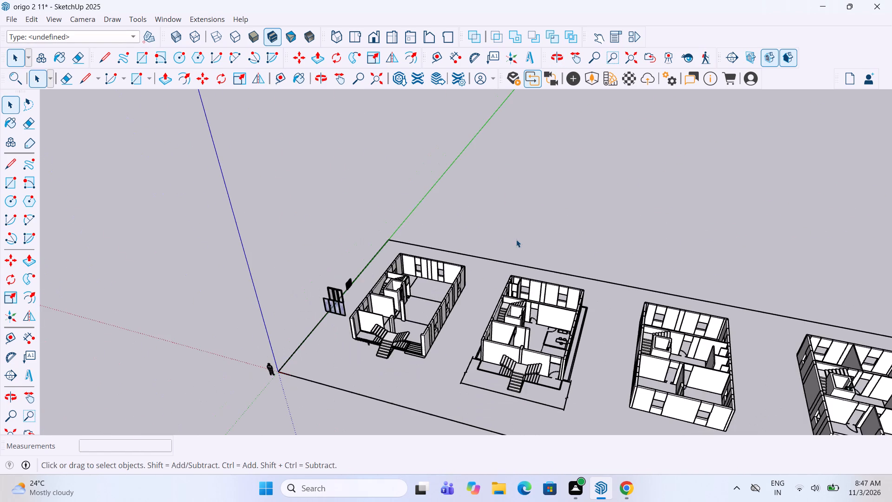
Move the four-panel glass window beside the first block into its front opening, with its bottom corner against the end wall.
{"action": "scroll", "coordinate": [339, 296], "scroll_direction": "up", "scroll_amount": 12}
{"action": "left_click", "coordinate": [336, 308]}
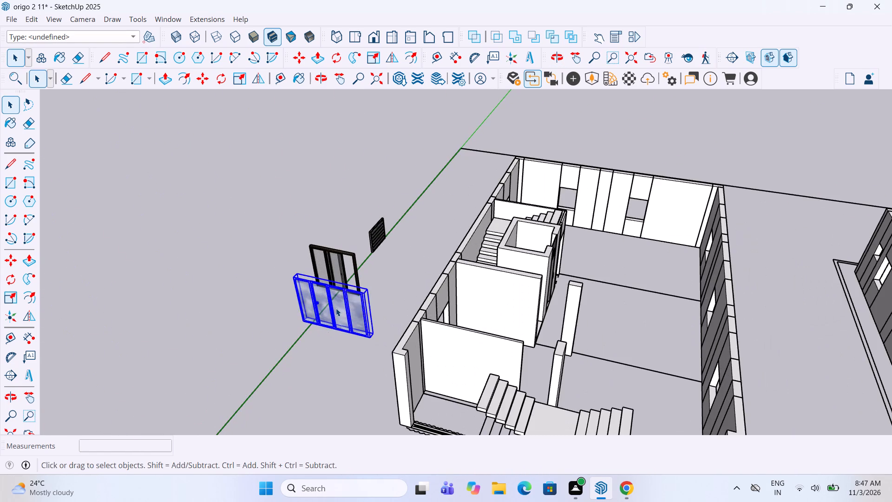
{"action": "scroll", "coordinate": [350, 342], "scroll_direction": "up", "scroll_amount": 10}
{"action": "key", "text": "m"}
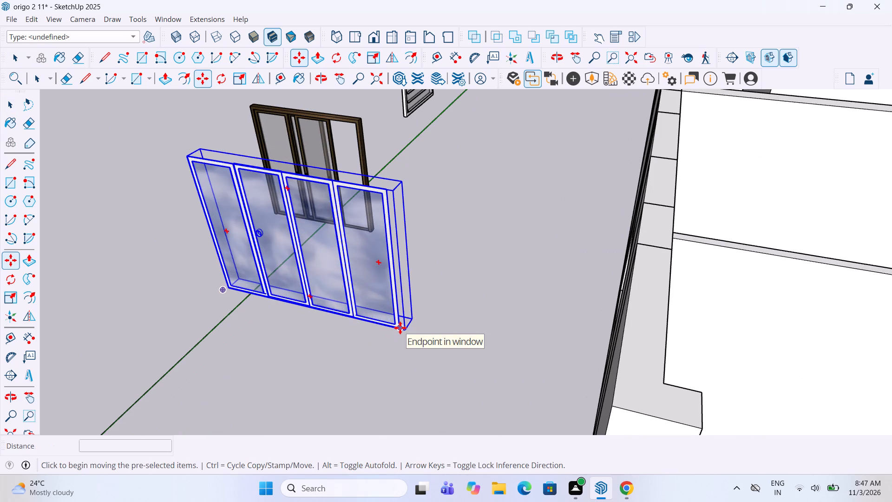
{"action": "left_click", "coordinate": [398, 326]}
{"action": "scroll", "coordinate": [425, 275], "scroll_direction": "down", "scroll_amount": 10}
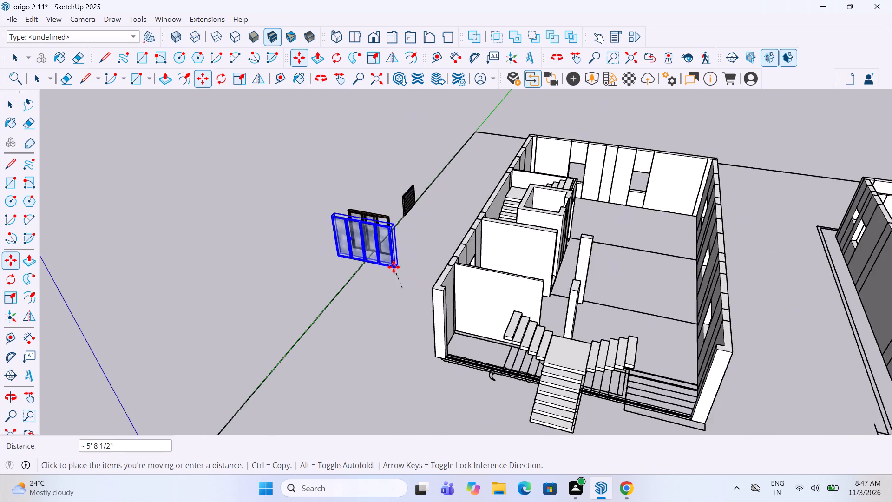
{"action": "scroll", "coordinate": [394, 267], "scroll_direction": "down", "scroll_amount": 7}
{"action": "scroll", "coordinate": [499, 338], "scroll_direction": "up", "scroll_amount": 4}
{"action": "scroll", "coordinate": [552, 348], "scroll_direction": "up", "scroll_amount": 8}
{"action": "scroll", "coordinate": [594, 351], "scroll_direction": "up", "scroll_amount": 5}
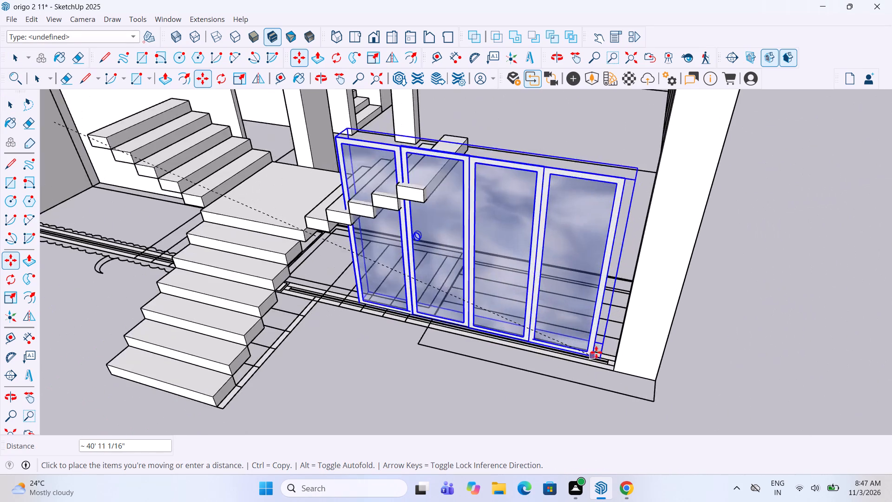
{"action": "scroll", "coordinate": [606, 357], "scroll_direction": "up", "scroll_amount": 3}
{"action": "left_click", "coordinate": [617, 373]}
Scale the glass window's width so it spans from the end wall to the side of the entrance stairs.
{"action": "scroll", "coordinate": [448, 347], "scroll_direction": "down", "scroll_amount": 2}
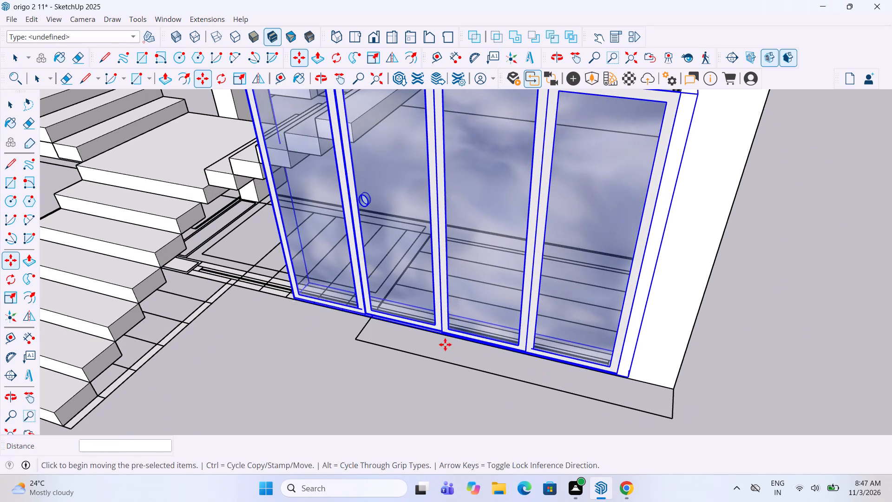
{"action": "middle_click_drag", "start_coordinate": [445, 344], "coordinate": [586, 352]}
{"action": "key", "text": "s"}
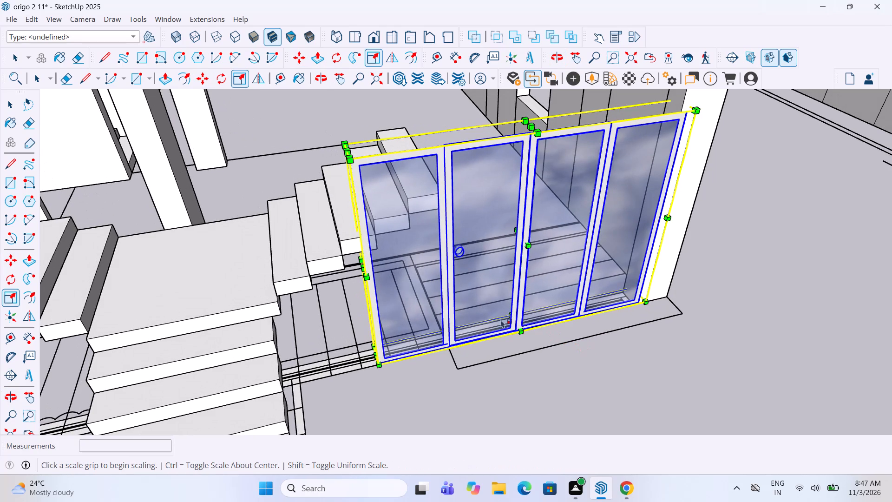
{"action": "left_click_drag", "start_coordinate": [359, 266], "coordinate": [356, 266]}
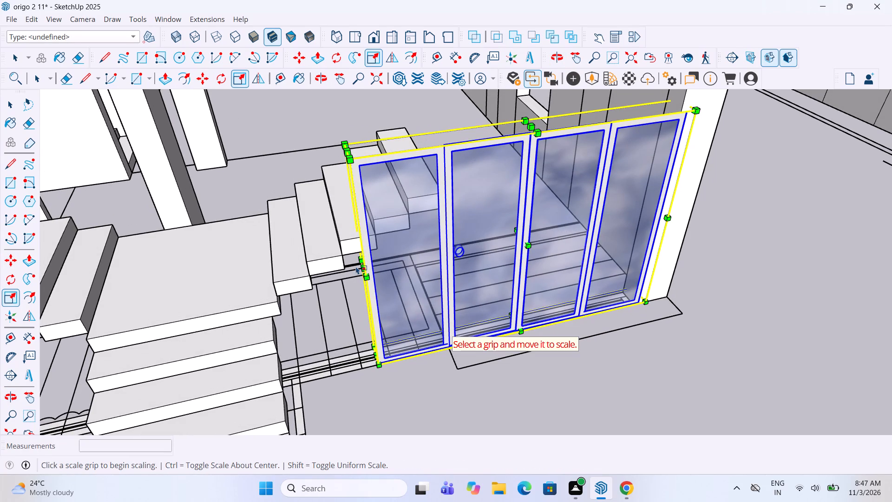
{"action": "left_click_drag", "start_coordinate": [356, 266], "coordinate": [354, 266]}
{"action": "left_click_drag", "start_coordinate": [361, 268], "coordinate": [269, 286]}
{"action": "scroll", "coordinate": [538, 262], "scroll_direction": "down", "scroll_amount": 8}
{"action": "middle_click_drag", "start_coordinate": [527, 254], "coordinate": [509, 251]}
{"action": "scroll", "coordinate": [415, 258], "scroll_direction": "up", "scroll_amount": 2}
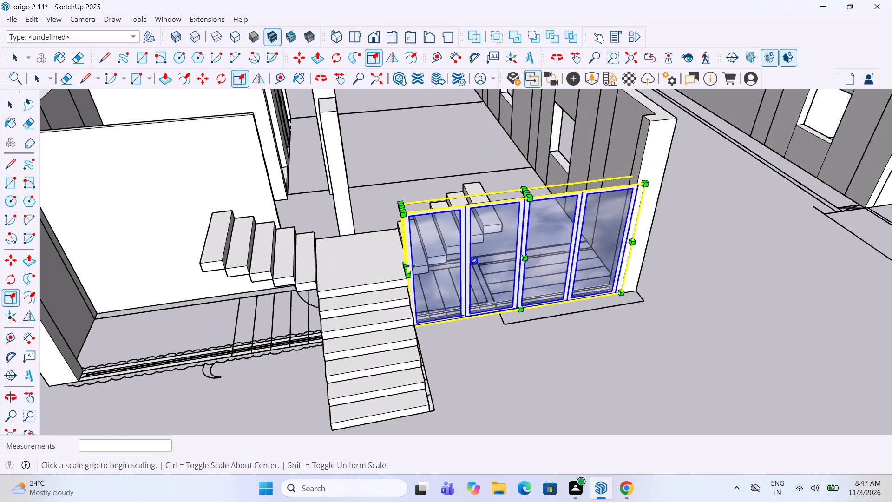
{"action": "left_click_drag", "start_coordinate": [405, 267], "coordinate": [194, 271]}
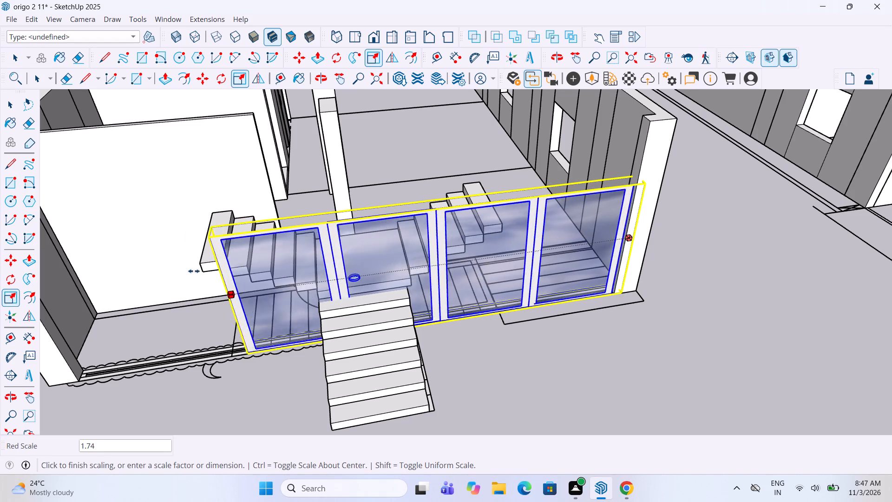
{"action": "left_click_drag", "start_coordinate": [194, 271], "coordinate": [414, 268]}
{"action": "key", "text": "space"}
{"action": "left_click", "coordinate": [521, 347]}
Scale the glass window's height by about 1.49 so it reaches the top of the end wall.
{"action": "scroll", "coordinate": [600, 292], "scroll_direction": "down", "scroll_amount": 3}
{"action": "middle_click_drag", "start_coordinate": [603, 289], "coordinate": [545, 280]}
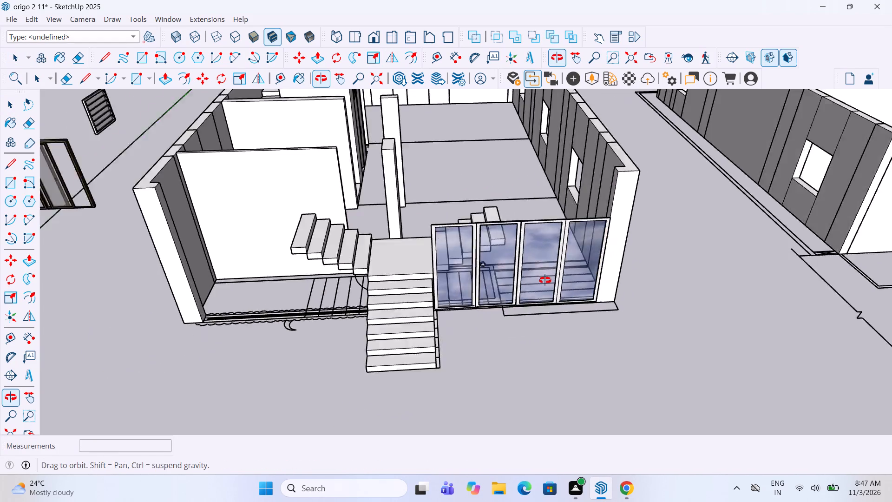
{"action": "middle_click_drag", "start_coordinate": [545, 280], "coordinate": [517, 297]}
{"action": "scroll", "coordinate": [511, 274], "scroll_direction": "up", "scroll_amount": 2}
{"action": "left_click", "coordinate": [511, 274]}
{"action": "middle_click_drag", "start_coordinate": [505, 234], "coordinate": [514, 256]}
{"action": "key", "text": "s"}
{"action": "left_click_drag", "start_coordinate": [483, 250], "coordinate": [490, 231]}
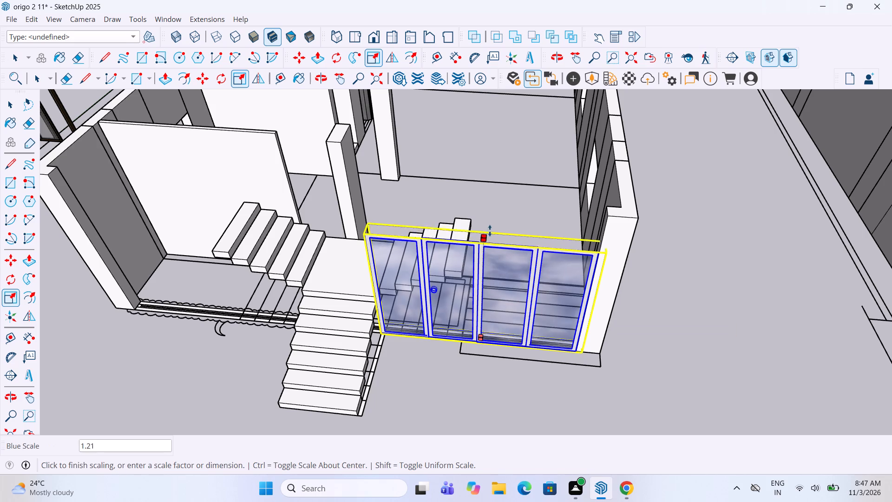
{"action": "left_click_drag", "start_coordinate": [490, 231], "coordinate": [498, 201]}
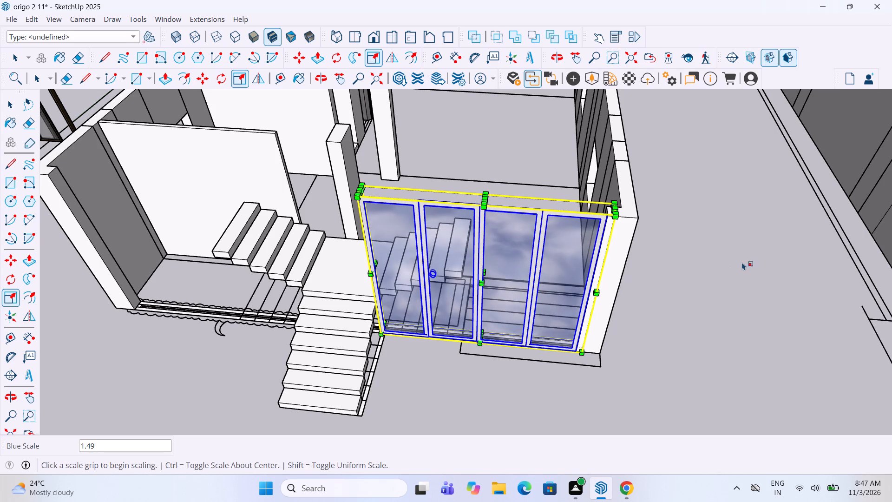
{"action": "key", "text": "space"}
{"action": "left_click", "coordinate": [742, 262]}
{"action": "scroll", "coordinate": [735, 270], "scroll_direction": "down", "scroll_amount": 2}
{"action": "middle_click_drag", "start_coordinate": [597, 251], "coordinate": [638, 246]}
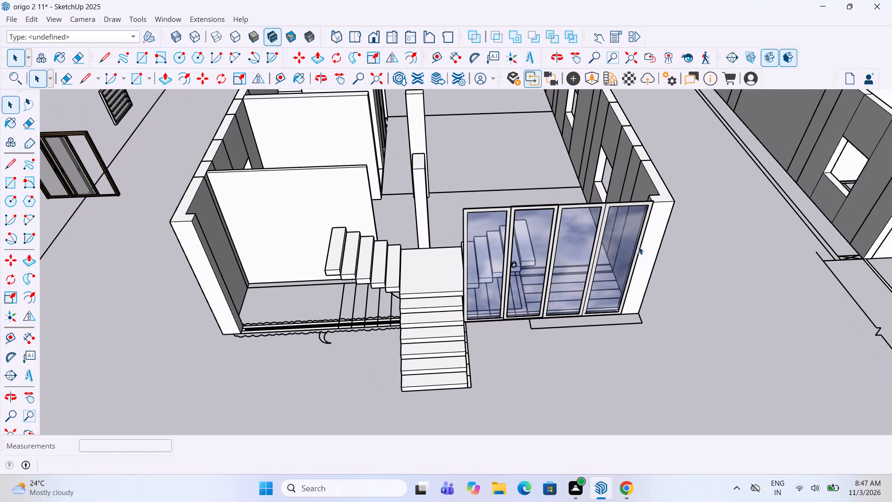
{"action": "scroll", "coordinate": [471, 264], "scroll_direction": "down", "scroll_amount": 5}
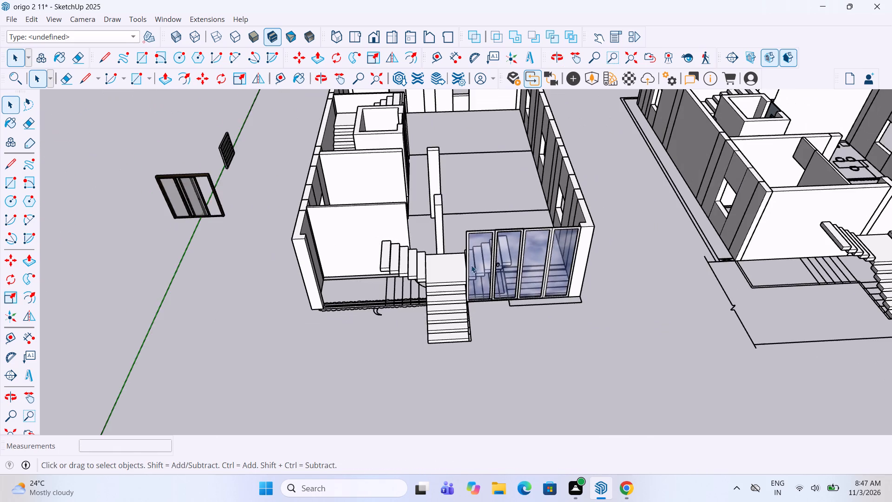
Copy the four-panel glass window into the front opening on the other side of the entrance stairs, against the opposite end wall.
{"action": "middle_click_drag", "start_coordinate": [471, 265], "coordinate": [461, 258]}
{"action": "scroll", "coordinate": [533, 248], "scroll_direction": "up", "scroll_amount": 4}
{"action": "left_click", "coordinate": [533, 248]}
{"action": "scroll", "coordinate": [511, 245], "scroll_direction": "up", "scroll_amount": 2}
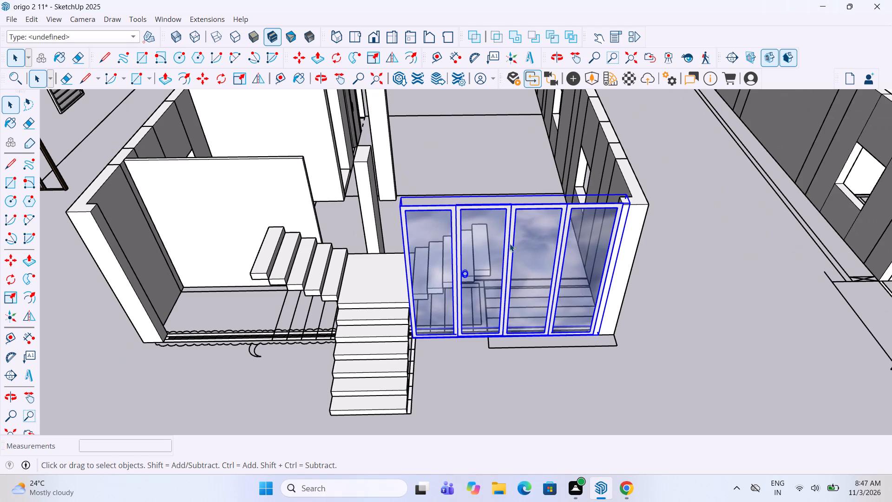
{"action": "key", "text": "m"}
{"action": "left_click", "coordinate": [413, 342]}
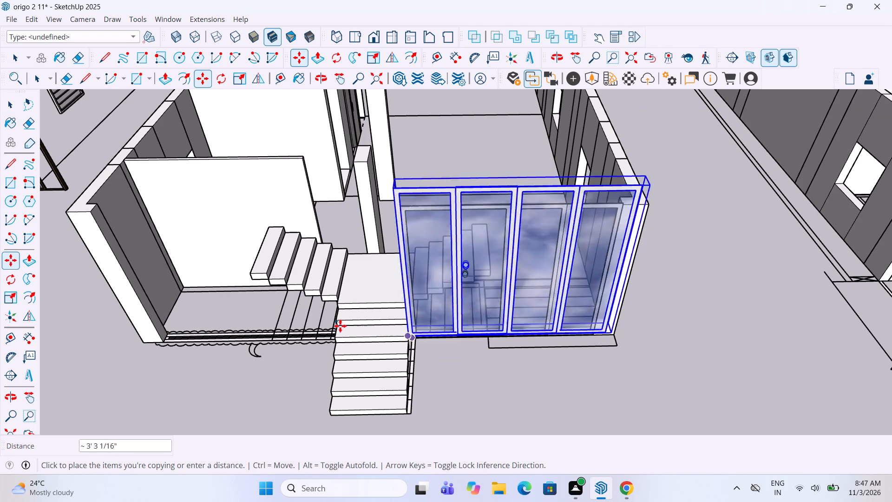
{"action": "left_click", "coordinate": [164, 341]}
{"action": "key", "text": "space"}
{"action": "left_click", "coordinate": [236, 373]}
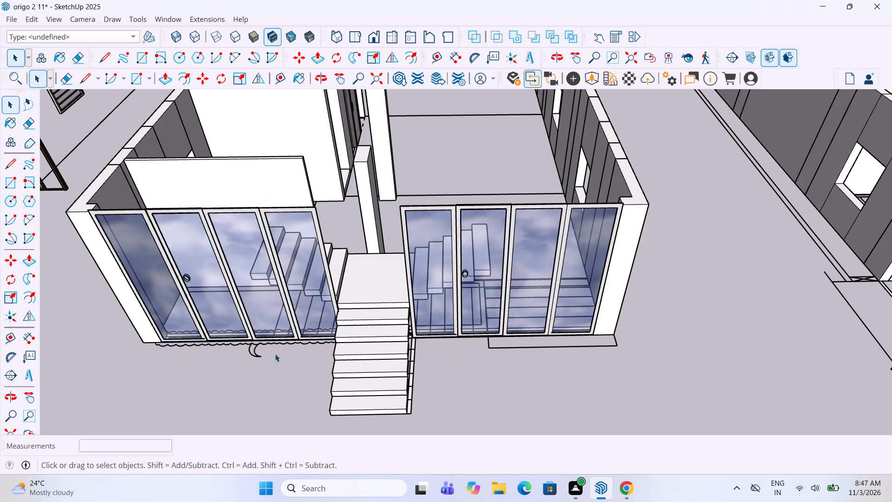
Examine the first block's glazed entrance front and the neighbouring blocks from several angles.
{"action": "scroll", "coordinate": [292, 349], "scroll_direction": "down", "scroll_amount": 4}
{"action": "middle_click_drag", "start_coordinate": [333, 332], "coordinate": [352, 300]}
{"action": "scroll", "coordinate": [352, 300], "scroll_direction": "down", "scroll_amount": 5}
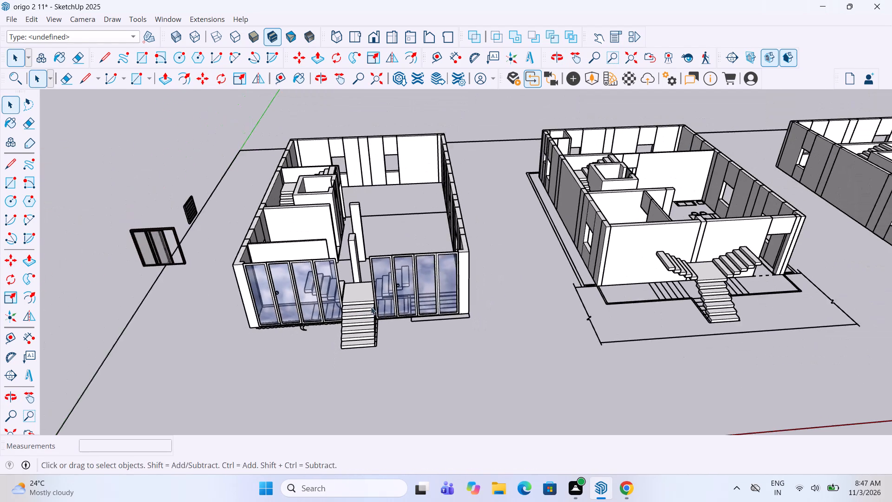
{"action": "middle_click_drag", "start_coordinate": [466, 248], "coordinate": [453, 239]}
{"action": "middle_click_drag", "start_coordinate": [453, 239], "coordinate": [460, 275]}
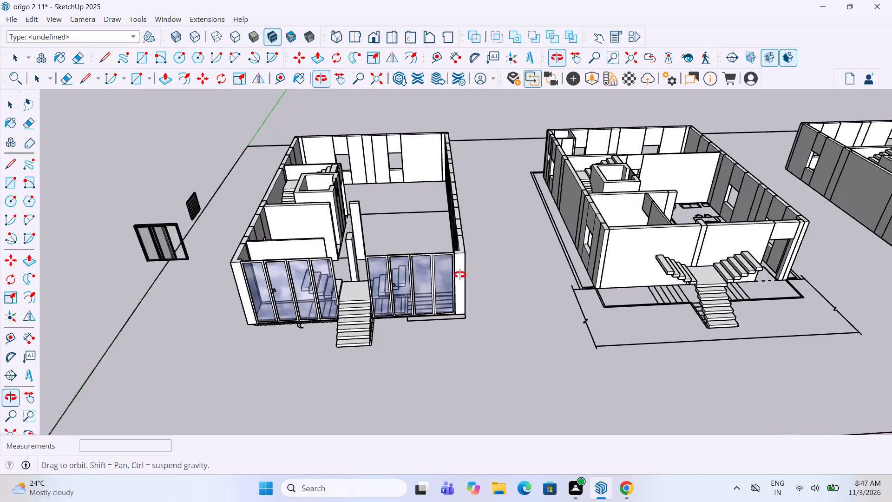
{"action": "middle_click_drag", "start_coordinate": [460, 275], "coordinate": [457, 284]}
{"action": "scroll", "coordinate": [416, 289], "scroll_direction": "up", "scroll_amount": 4}
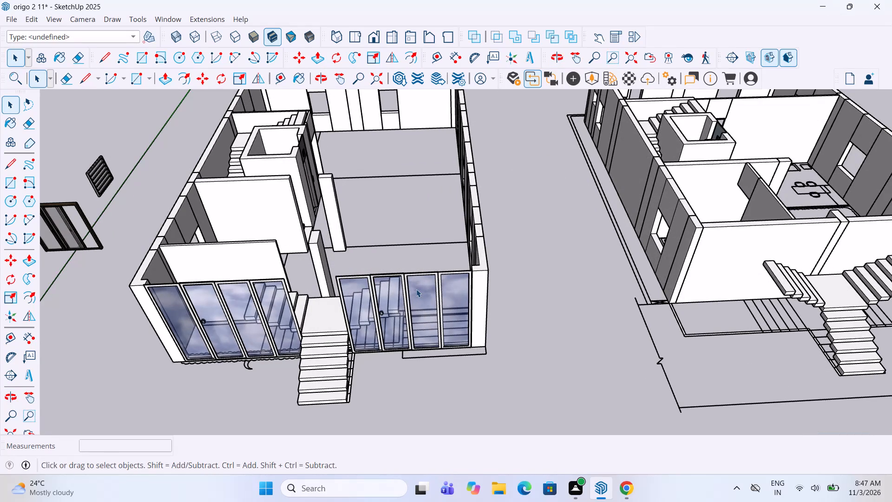
{"action": "left_click", "coordinate": [395, 298]}
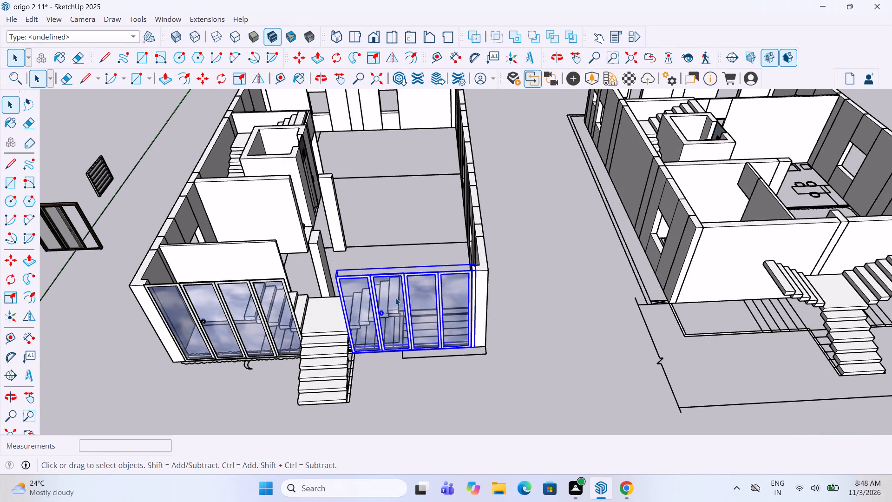
{"action": "key", "text": "space"}
{"action": "left_click", "coordinate": [477, 366]}
{"action": "middle_click_drag", "start_coordinate": [473, 324], "coordinate": [471, 325]}
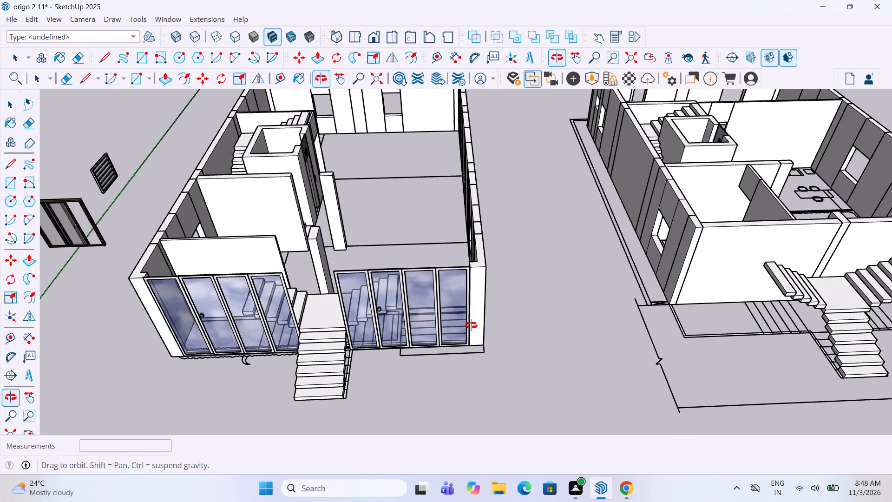
{"action": "middle_click_drag", "start_coordinate": [471, 325], "coordinate": [431, 292]}
{"action": "scroll", "coordinate": [467, 351], "scroll_direction": "down", "scroll_amount": 1}
{"action": "scroll", "coordinate": [438, 292], "scroll_direction": "down", "scroll_amount": 2}
{"action": "middle_click_drag", "start_coordinate": [455, 298], "coordinate": [487, 328]}
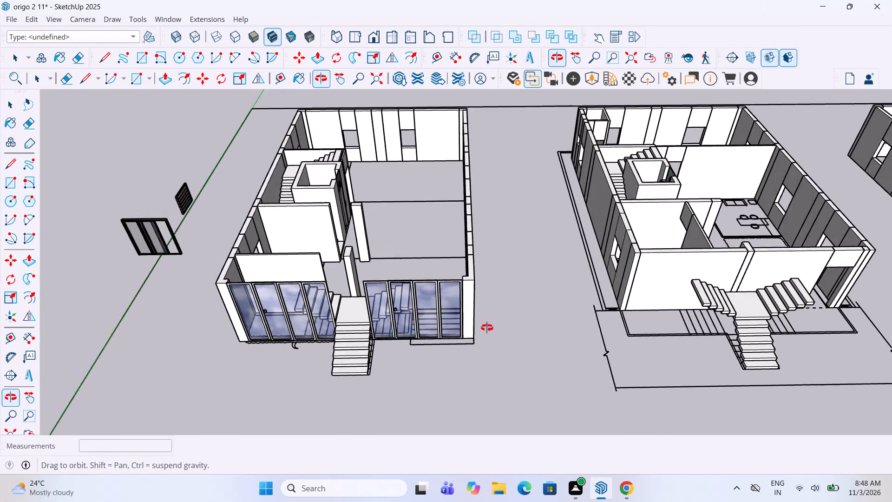
{"action": "middle_click_drag", "start_coordinate": [487, 328], "coordinate": [493, 343]}
Copy the front glass window into the second block's table-and-chairs room, placing its bottom corner where the partition line meets the side wall.
{"action": "scroll", "coordinate": [475, 325], "scroll_direction": "up", "scroll_amount": 2}
{"action": "left_click", "coordinate": [443, 322]}
{"action": "scroll", "coordinate": [454, 331], "scroll_direction": "up", "scroll_amount": 4}
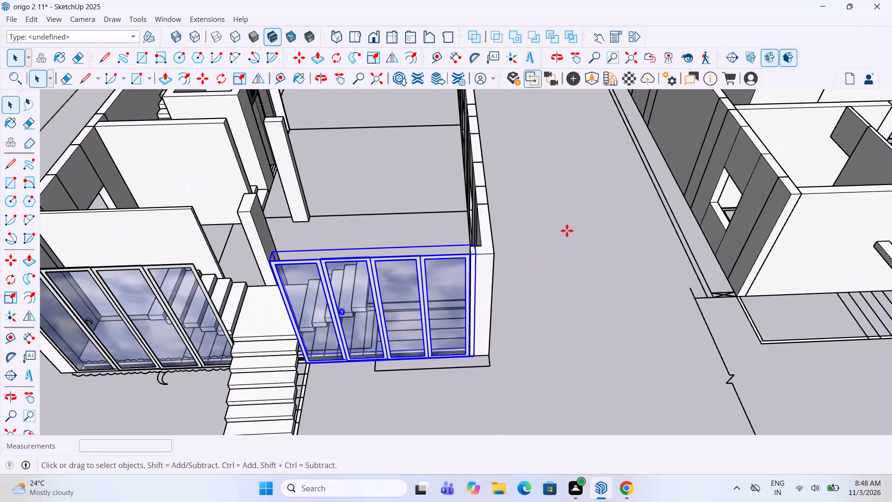
{"action": "key", "text": "m"}
{"action": "left_click", "coordinate": [469, 356]}
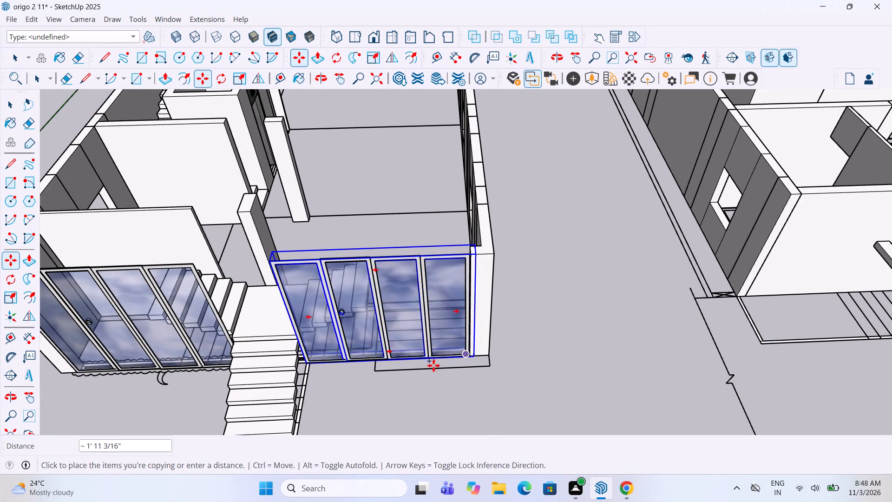
{"action": "scroll", "coordinate": [435, 364], "scroll_direction": "down", "scroll_amount": 14}
{"action": "scroll", "coordinate": [775, 261], "scroll_direction": "up", "scroll_amount": 13}
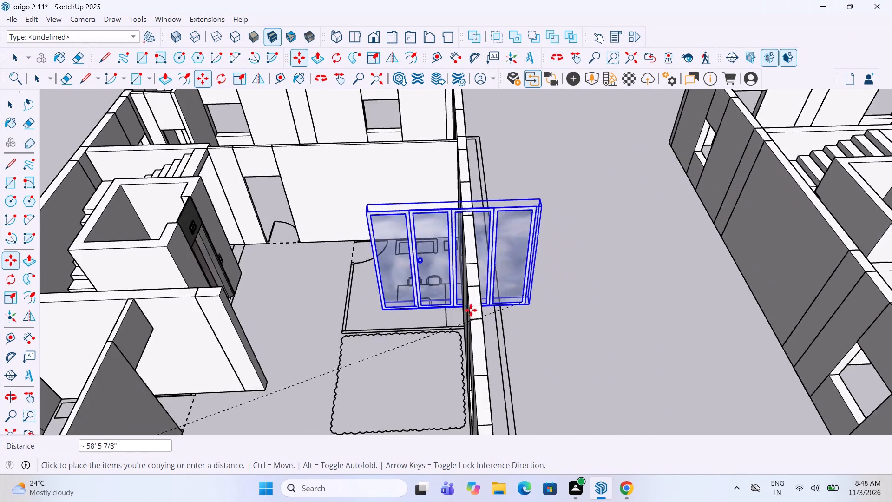
{"action": "scroll", "coordinate": [425, 343], "scroll_direction": "up", "scroll_amount": 10}
{"action": "scroll", "coordinate": [483, 311], "scroll_direction": "up", "scroll_amount": 4}
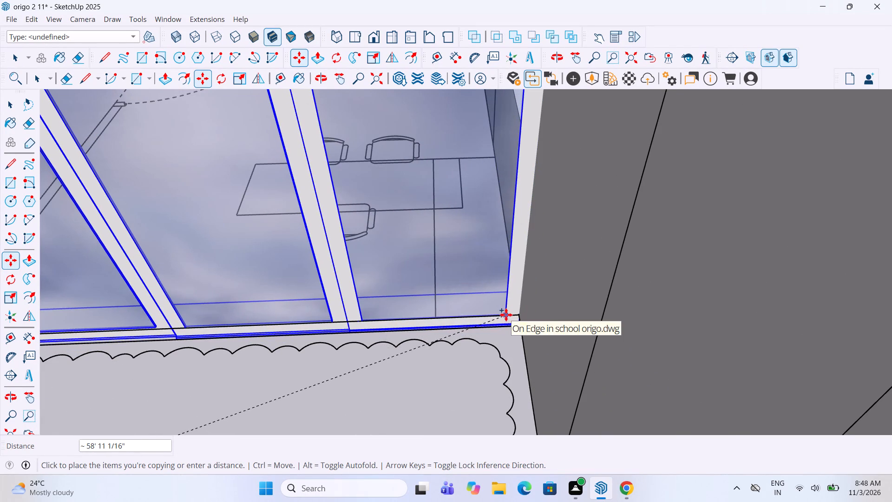
{"action": "left_click", "coordinate": [506, 315]}
{"action": "scroll", "coordinate": [506, 315], "scroll_direction": "down", "scroll_amount": 7}
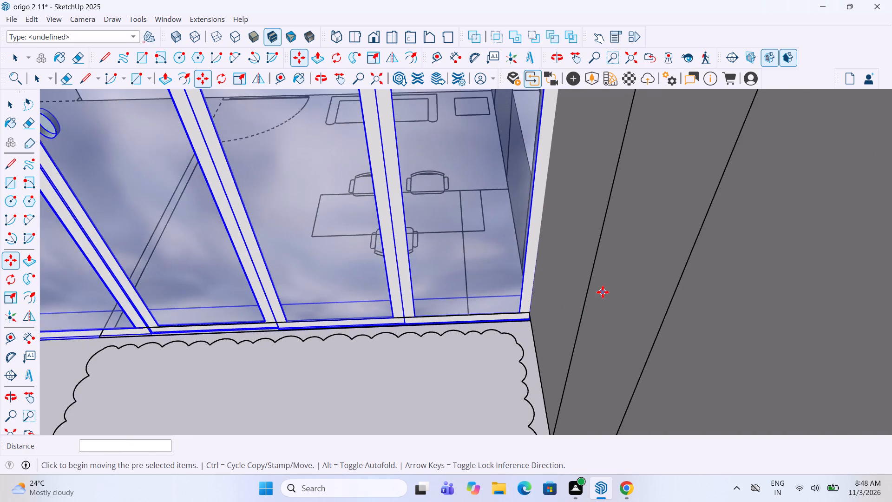
{"action": "scroll", "coordinate": [603, 314], "scroll_direction": "down", "scroll_amount": 17}
Scale the copied window's width so it spans the partition line from the side wall to the room's corner.
{"action": "middle_click_drag", "start_coordinate": [415, 279], "coordinate": [482, 278]}
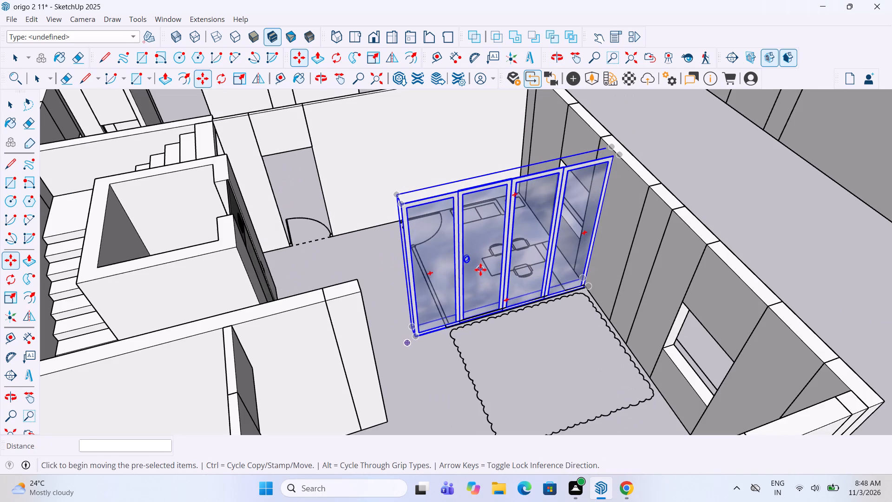
{"action": "scroll", "coordinate": [417, 310], "scroll_direction": "up", "scroll_amount": 3}
{"action": "key", "text": "s"}
{"action": "scroll", "coordinate": [416, 294], "scroll_direction": "up", "scroll_amount": 2}
{"action": "left_click_drag", "start_coordinate": [401, 252], "coordinate": [463, 244]}
{"action": "scroll", "coordinate": [459, 284], "scroll_direction": "down", "scroll_amount": 3}
{"action": "middle_click_drag", "start_coordinate": [413, 276], "coordinate": [726, 289]}
{"action": "scroll", "coordinate": [579, 212], "scroll_direction": "up", "scroll_amount": 2}
{"action": "key", "text": "space"}
{"action": "left_click", "coordinate": [575, 247]}
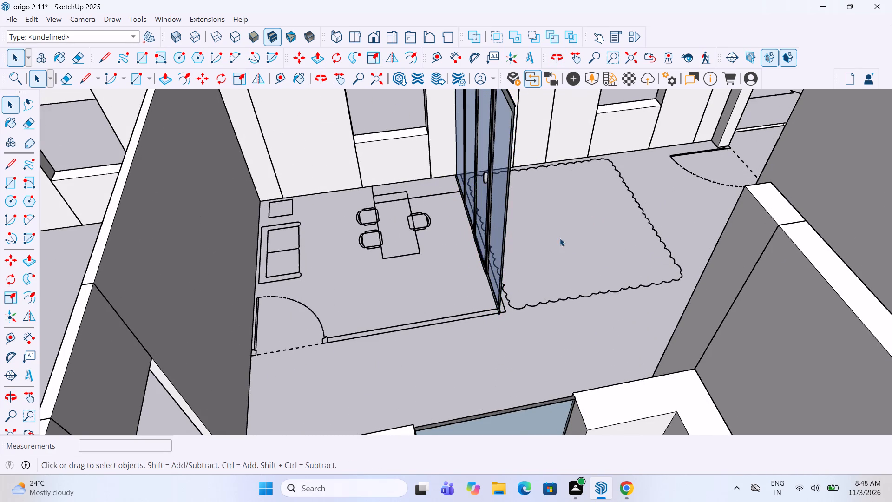
Move the glass partition so its bottom corner sits on the outer corner of the room's partition lines.
{"action": "middle_click_drag", "start_coordinate": [557, 237], "coordinate": [448, 254]}
{"action": "scroll", "coordinate": [504, 254], "scroll_direction": "up", "scroll_amount": 1}
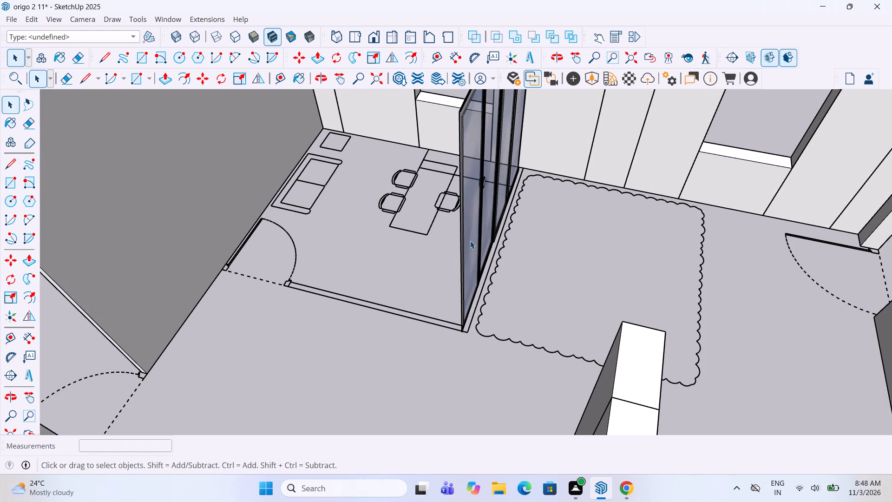
{"action": "left_click", "coordinate": [470, 241]}
{"action": "scroll", "coordinate": [472, 309], "scroll_direction": "up", "scroll_amount": 4}
{"action": "key", "text": "m"}
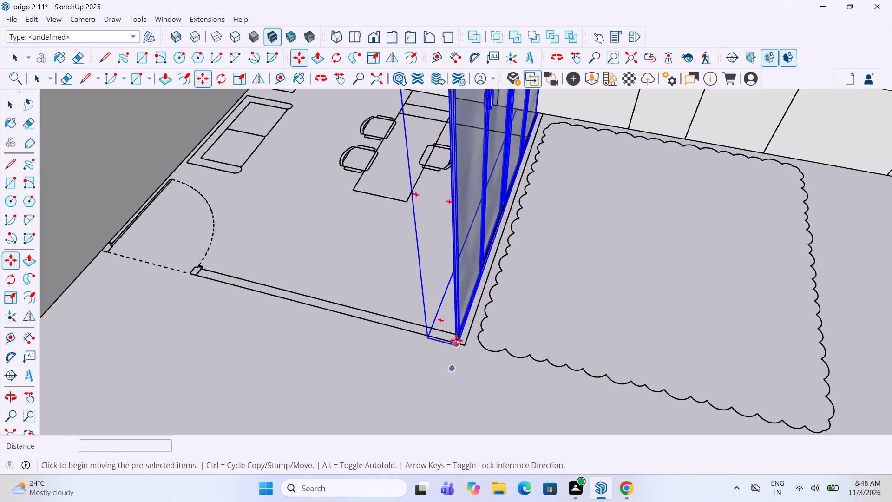
{"action": "left_click", "coordinate": [456, 337]}
{"action": "left_click_drag", "start_coordinate": [466, 337], "coordinate": [444, 377]}
{"action": "key", "text": "space"}
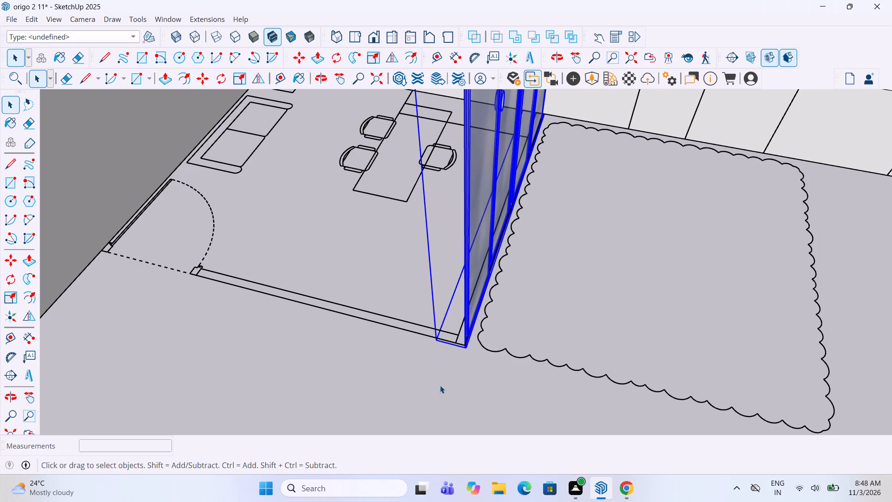
{"action": "scroll", "coordinate": [440, 385], "scroll_direction": "down", "scroll_amount": 5}
{"action": "left_click", "coordinate": [429, 382]}
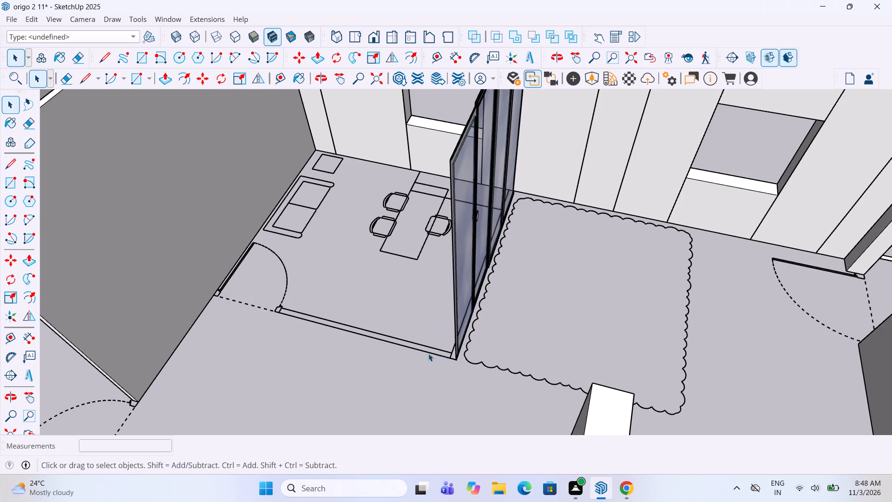
Copy the glass partition to the empty ground outside the block, about 36' away.
{"action": "middle_click_drag", "start_coordinate": [428, 321], "coordinate": [550, 299]}
{"action": "left_click", "coordinate": [533, 284]}
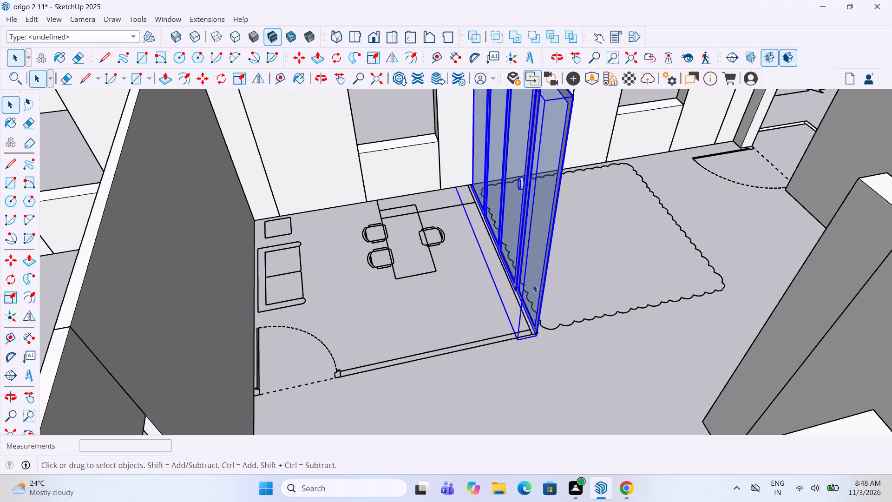
{"action": "key", "text": "m"}
{"action": "left_click", "coordinate": [695, 248], "text": "ctrl"}
{"action": "scroll", "coordinate": [733, 216], "scroll_direction": "down", "scroll_amount": 8}
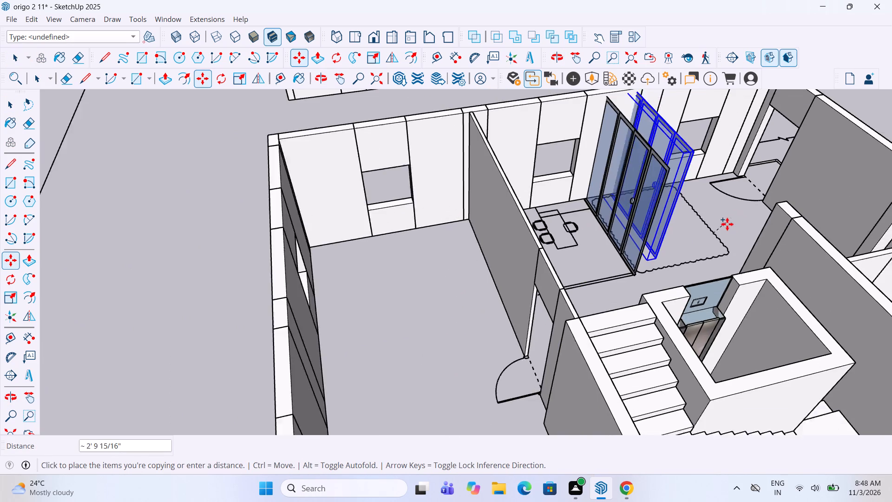
{"action": "left_click", "coordinate": [342, 248]}
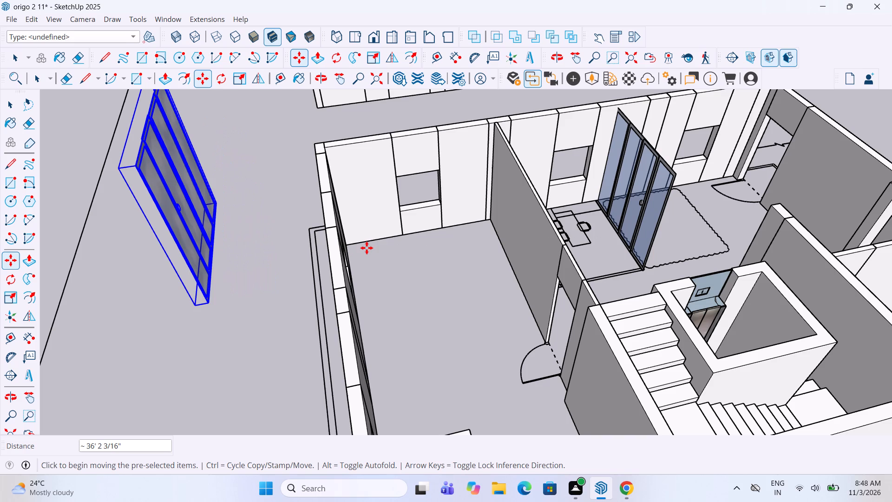
Rotate the copied glass partition 90 degrees about the vertical axis.
{"action": "left_click", "coordinate": [8, 275]}
{"action": "left_click", "coordinate": [205, 338]}
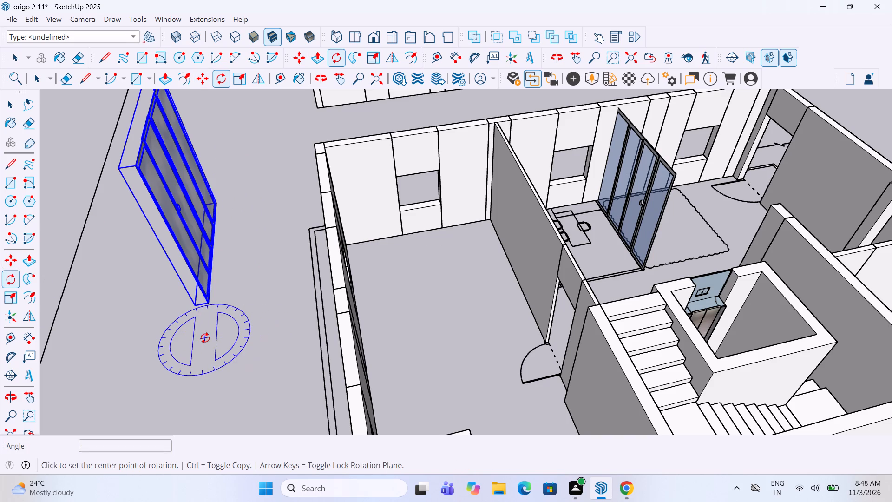
{"action": "left_click", "coordinate": [227, 338]}
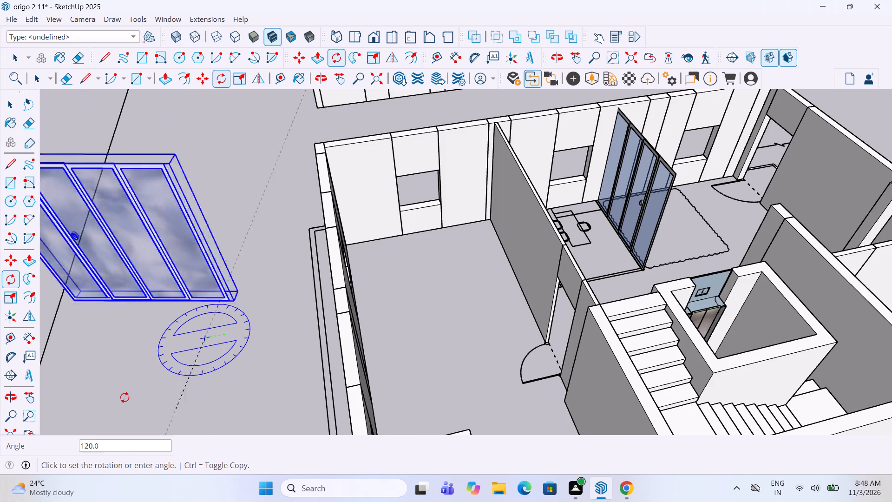
{"action": "left_click", "coordinate": [197, 408]}
Move the rotated glass partition back into the block, towards the room's lift-side partition line.
{"action": "key", "text": "m"}
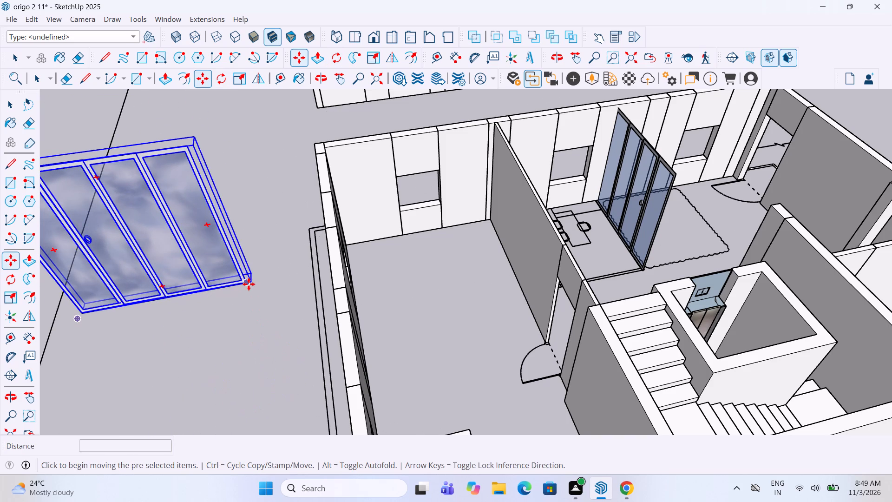
{"action": "left_click", "coordinate": [249, 284]}
{"action": "scroll", "coordinate": [672, 282], "scroll_direction": "up", "scroll_amount": 10}
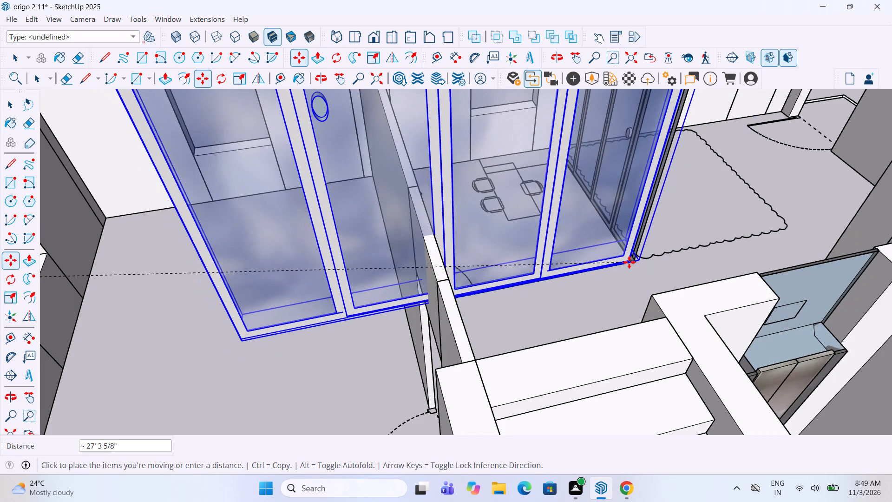
{"action": "left_click", "coordinate": [629, 262]}
{"action": "middle_click_drag", "start_coordinate": [666, 308], "coordinate": [524, 310]}
{"action": "scroll", "coordinate": [524, 308], "scroll_direction": "down", "scroll_amount": 4}
{"action": "scroll", "coordinate": [683, 336], "scroll_direction": "up", "scroll_amount": 4}
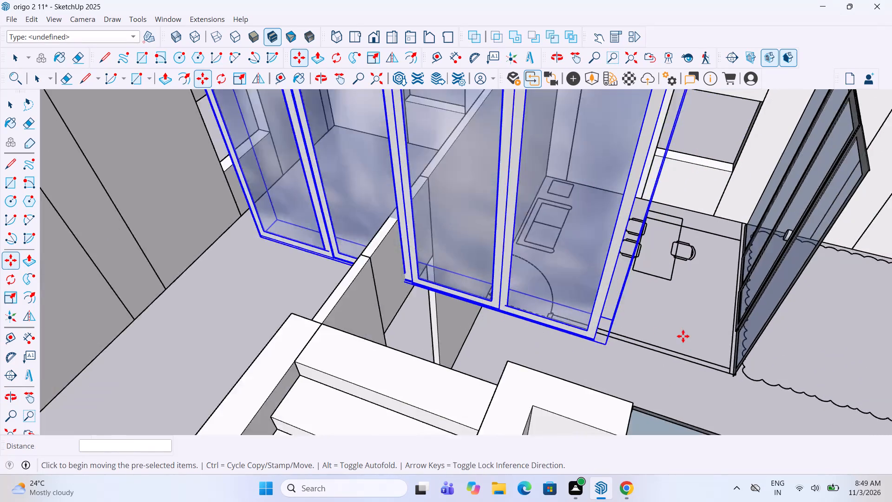
Shift the rotated glass partition along the lift-side line towards the corner of the first glass partition.
{"action": "left_click", "coordinate": [555, 344]}
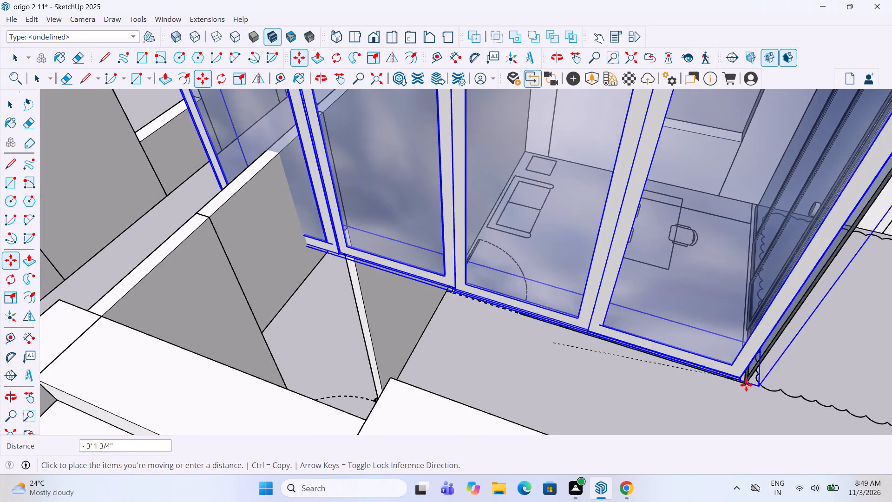
{"action": "middle_click_drag", "start_coordinate": [748, 394], "coordinate": [719, 346]}
{"action": "scroll", "coordinate": [721, 337], "scroll_direction": "down", "scroll_amount": 10}
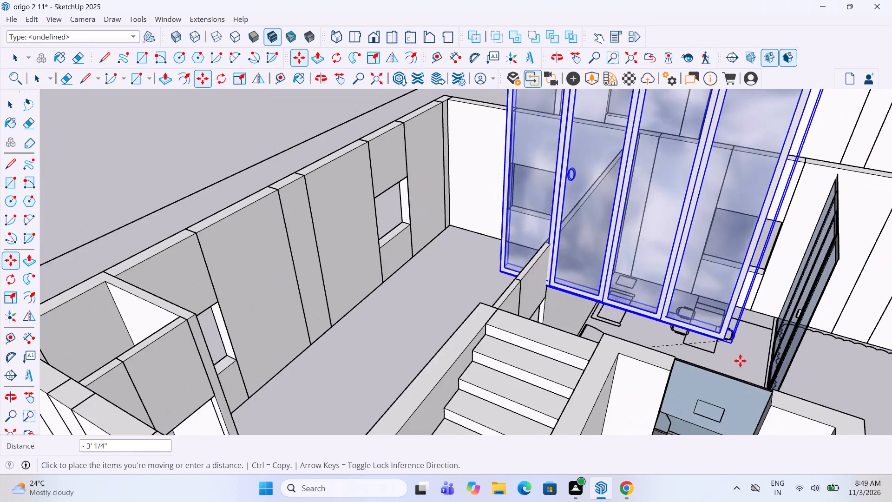
{"action": "middle_click_drag", "start_coordinate": [781, 372], "coordinate": [773, 406]}
{"action": "scroll", "coordinate": [781, 372], "scroll_direction": "up", "scroll_amount": 1}
{"action": "scroll", "coordinate": [770, 416], "scroll_direction": "up", "scroll_amount": 3}
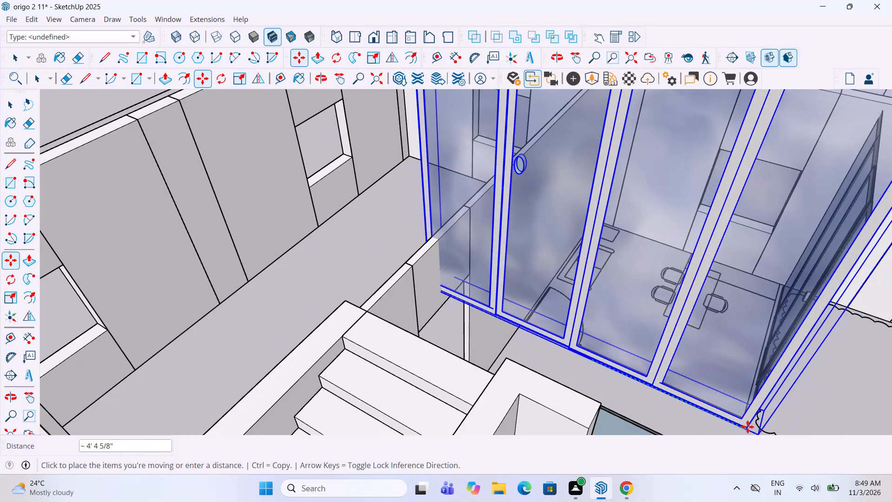
{"action": "left_click", "coordinate": [748, 427]}
{"action": "scroll", "coordinate": [641, 333], "scroll_direction": "down", "scroll_amount": 5}
{"action": "scroll", "coordinate": [515, 247], "scroll_direction": "down", "scroll_amount": 5}
{"action": "middle_click_drag", "start_coordinate": [722, 310], "coordinate": [679, 312]}
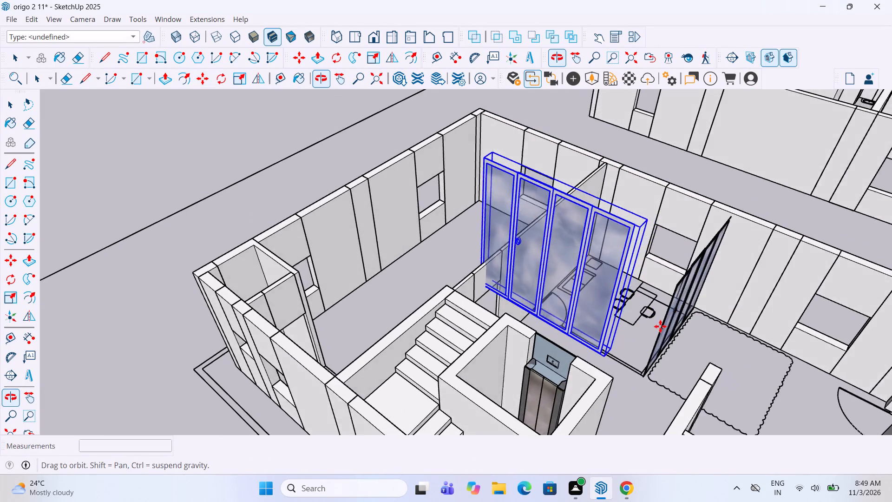
Move the rotated glass partition about 11' 1 3/4" so its bottom corner meets the first partition's corner on the room's floor line.
{"action": "scroll", "coordinate": [613, 354], "scroll_direction": "up", "scroll_amount": 8}
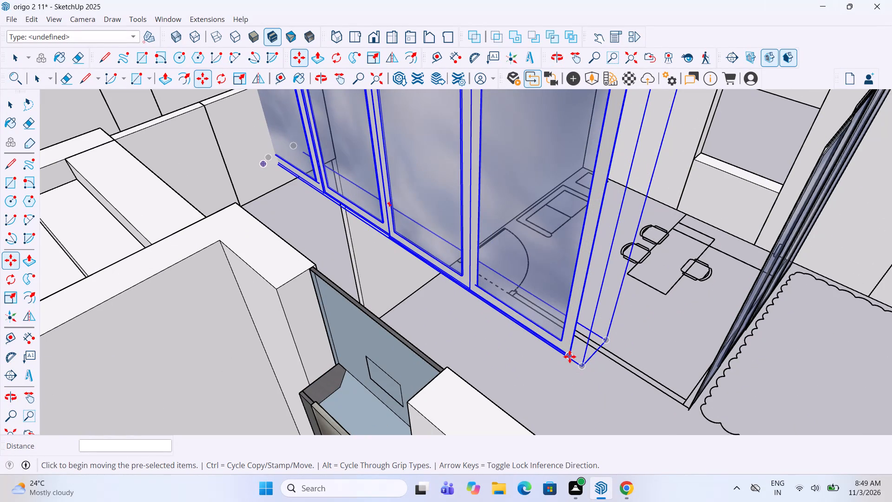
{"action": "left_click", "coordinate": [570, 357]}
{"action": "left_click_drag", "start_coordinate": [697, 413], "coordinate": [695, 408]}
{"action": "scroll", "coordinate": [606, 334], "scroll_direction": "down", "scroll_amount": 4}
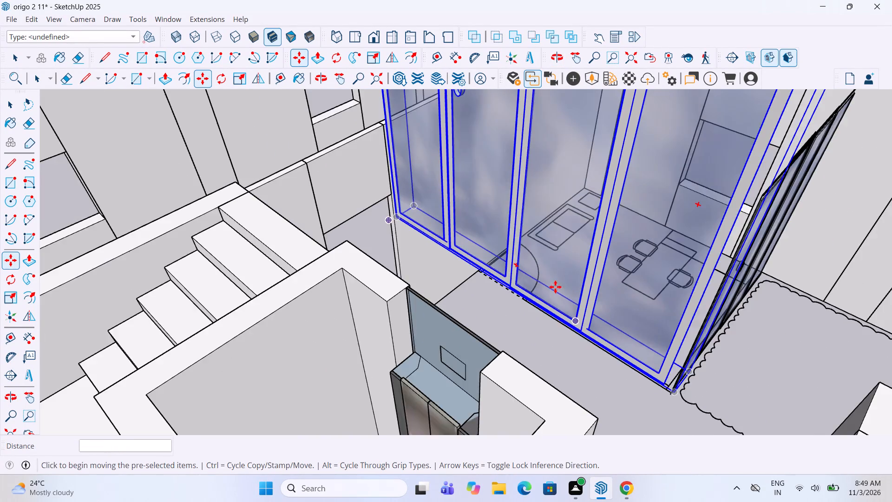
{"action": "scroll", "coordinate": [555, 287], "scroll_direction": "down", "scroll_amount": 9}
{"action": "middle_click_drag", "start_coordinate": [702, 273], "coordinate": [585, 272]}
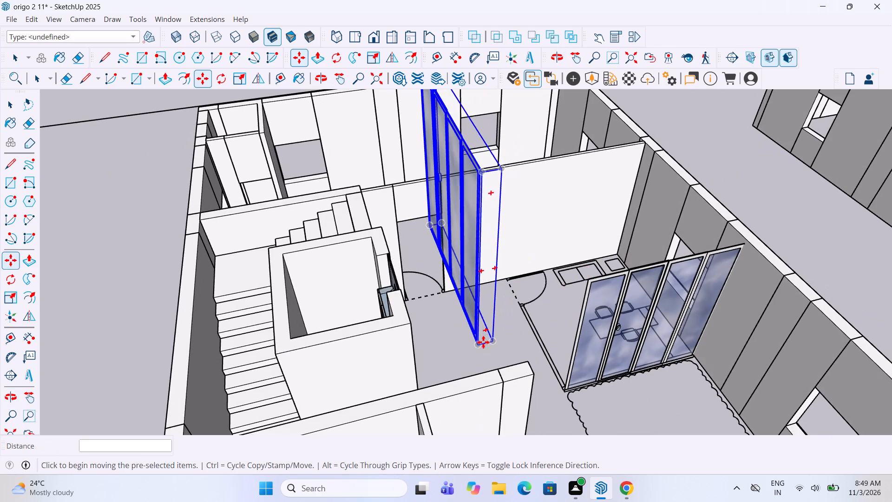
{"action": "left_click", "coordinate": [479, 346]}
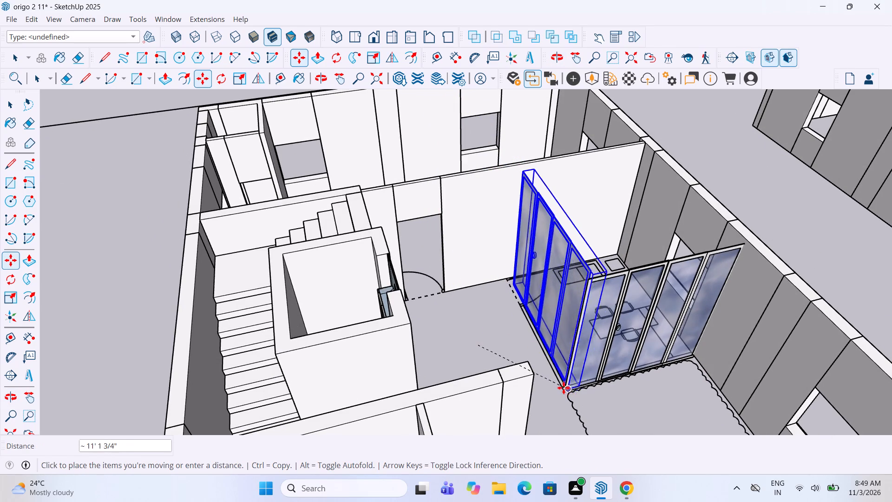
{"action": "left_click", "coordinate": [563, 388]}
{"action": "key", "text": "space"}
{"action": "left_click", "coordinate": [610, 402]}
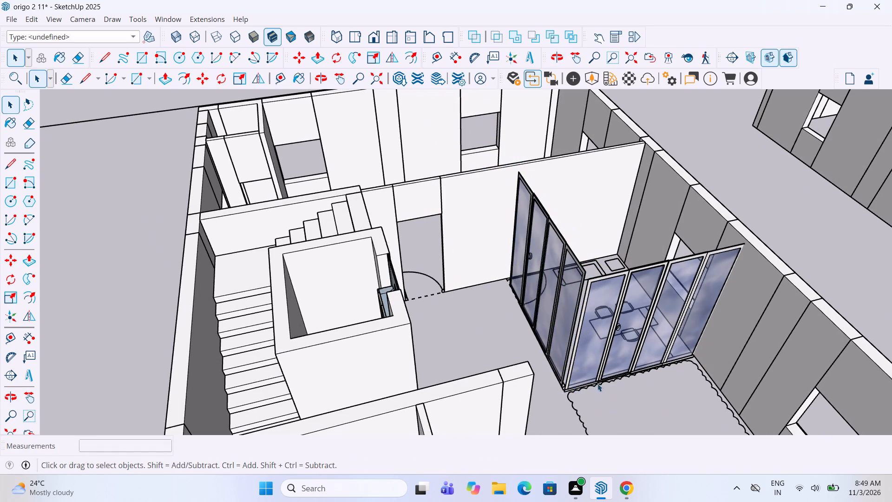
Nudge the lift-side glass partition about 3 7/16" towards the corner it shares with the first partition.
{"action": "scroll", "coordinate": [538, 305], "scroll_direction": "up", "scroll_amount": 1}
{"action": "middle_click_drag", "start_coordinate": [538, 305], "coordinate": [660, 335]}
{"action": "scroll", "coordinate": [671, 265], "scroll_direction": "up", "scroll_amount": 3}
{"action": "left_click", "coordinate": [562, 258]}
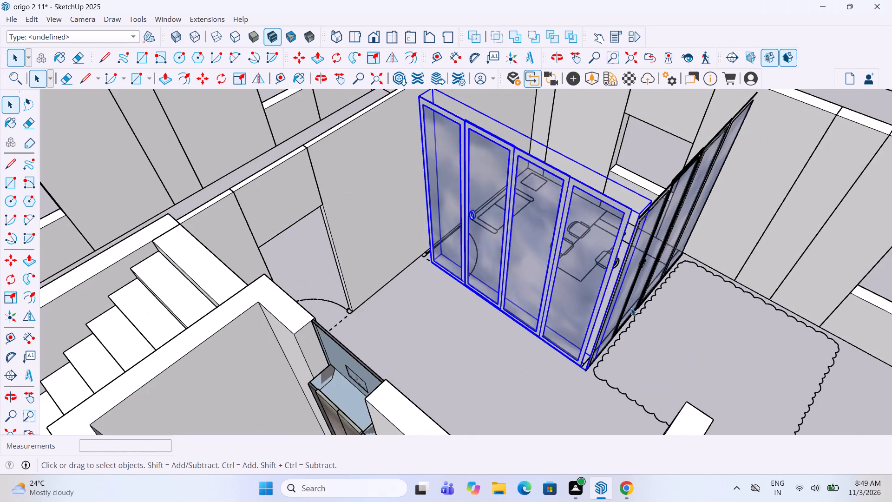
{"action": "scroll", "coordinate": [631, 308], "scroll_direction": "up", "scroll_amount": 3}
{"action": "scroll", "coordinate": [559, 363], "scroll_direction": "up", "scroll_amount": 3}
{"action": "key", "text": "m"}
{"action": "scroll", "coordinate": [566, 392], "scroll_direction": "up", "scroll_amount": 3}
{"action": "left_click", "coordinate": [561, 401]}
{"action": "left_click", "coordinate": [573, 413]}
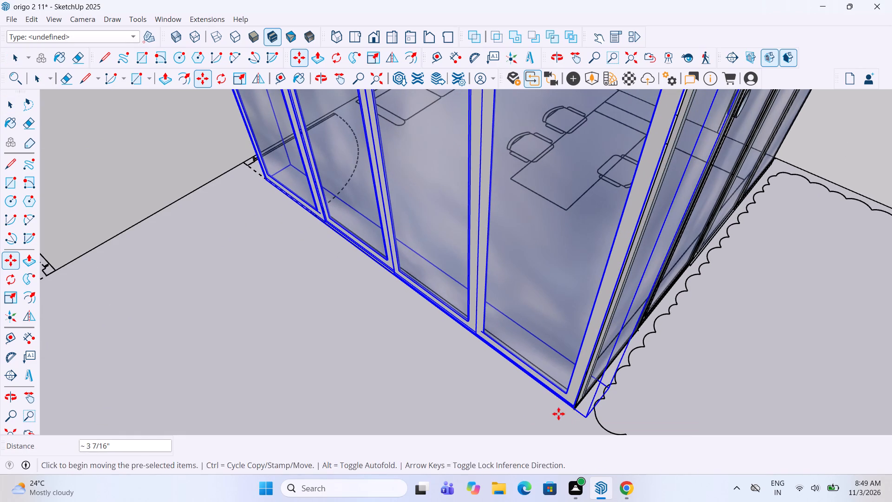
{"action": "key", "text": "space"}
{"action": "left_click", "coordinate": [525, 415]}
Scale the lift-side glass partition lengthwise by about 1.11 so its far end reaches the room's side wall.
{"action": "scroll", "coordinate": [530, 403], "scroll_direction": "down", "scroll_amount": 9}
{"action": "middle_click_drag", "start_coordinate": [466, 333], "coordinate": [679, 362]}
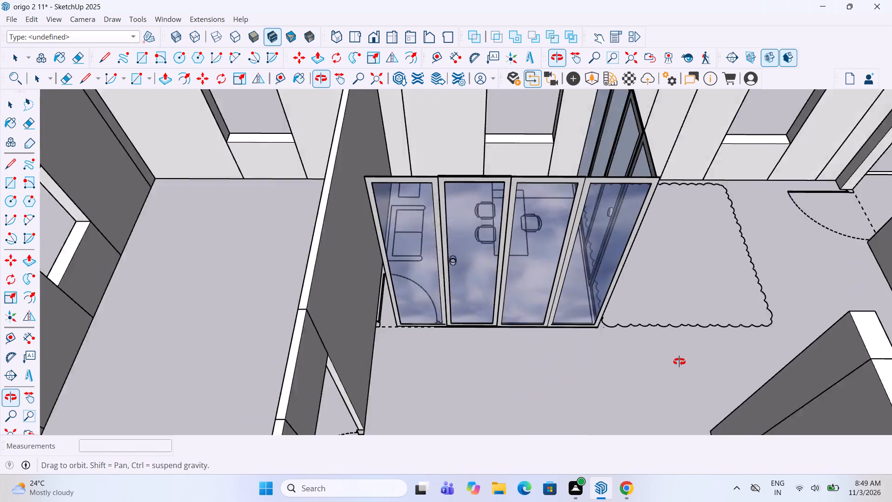
{"action": "middle_click_drag", "start_coordinate": [679, 362], "coordinate": [688, 363]}
{"action": "middle_click_drag", "start_coordinate": [576, 286], "coordinate": [525, 287]}
{"action": "left_click", "coordinate": [459, 255]}
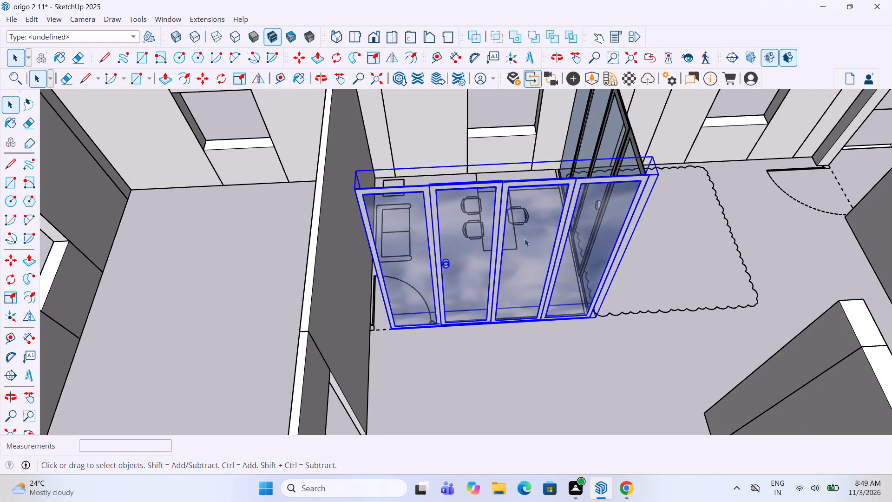
{"action": "key", "text": "s"}
{"action": "scroll", "coordinate": [443, 248], "scroll_direction": "up", "scroll_amount": 3}
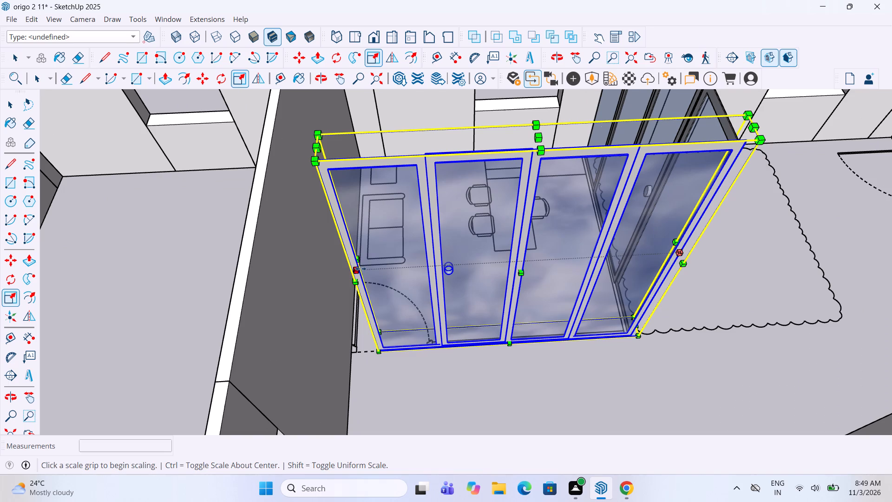
{"action": "left_click_drag", "start_coordinate": [361, 269], "coordinate": [320, 264]}
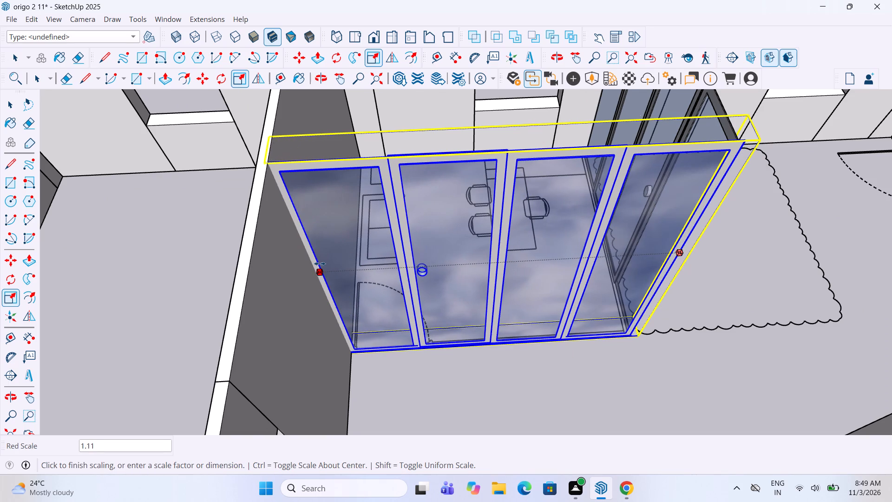
{"action": "left_click_drag", "start_coordinate": [320, 264], "coordinate": [321, 265]}
{"action": "key", "text": "space"}
{"action": "left_click", "coordinate": [395, 380]}
Examine the glazed room in the second block, the row of floor blocks, and the loose components beside the first block.
{"action": "scroll", "coordinate": [399, 294], "scroll_direction": "down", "scroll_amount": 5}
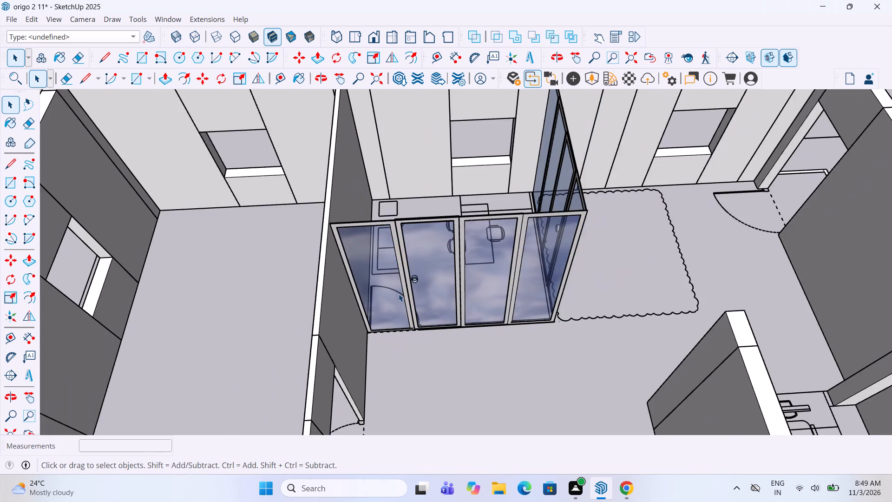
{"action": "scroll", "coordinate": [399, 294], "scroll_direction": "down", "scroll_amount": 11}
{"action": "middle_click_drag", "start_coordinate": [445, 276], "coordinate": [418, 258]}
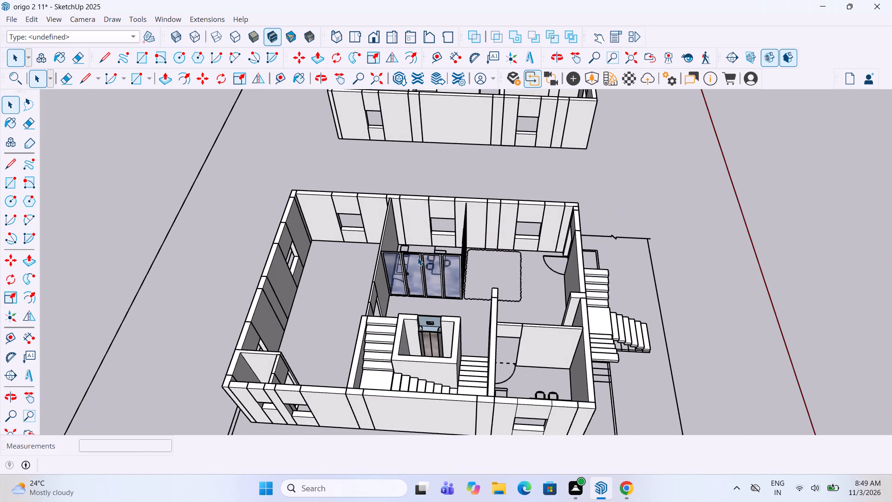
{"action": "middle_click_drag", "start_coordinate": [585, 247], "coordinate": [531, 261]}
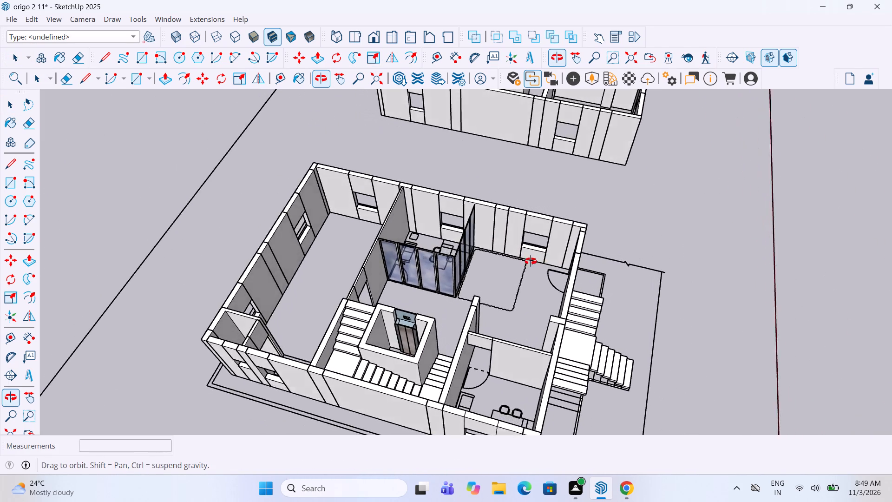
{"action": "middle_click_drag", "start_coordinate": [531, 261], "coordinate": [323, 303]}
{"action": "scroll", "coordinate": [479, 278], "scroll_direction": "down", "scroll_amount": 4}
{"action": "middle_click_drag", "start_coordinate": [551, 277], "coordinate": [482, 250]}
{"action": "scroll", "coordinate": [481, 250], "scroll_direction": "down", "scroll_amount": 5}
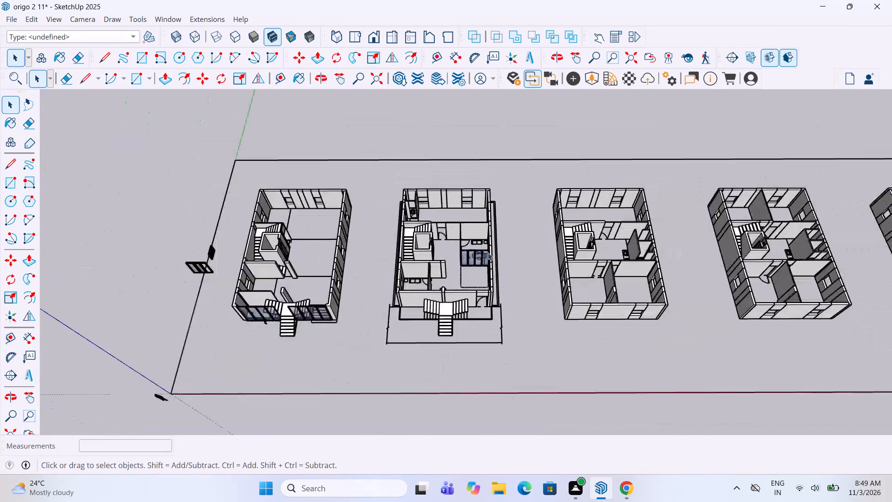
{"action": "scroll", "coordinate": [323, 258], "scroll_direction": "up", "scroll_amount": 3}
{"action": "scroll", "coordinate": [477, 263], "scroll_direction": "down", "scroll_amount": 3}
{"action": "middle_click_drag", "start_coordinate": [304, 265], "coordinate": [322, 225]}
{"action": "scroll", "coordinate": [248, 254], "scroll_direction": "up", "scroll_amount": 4}
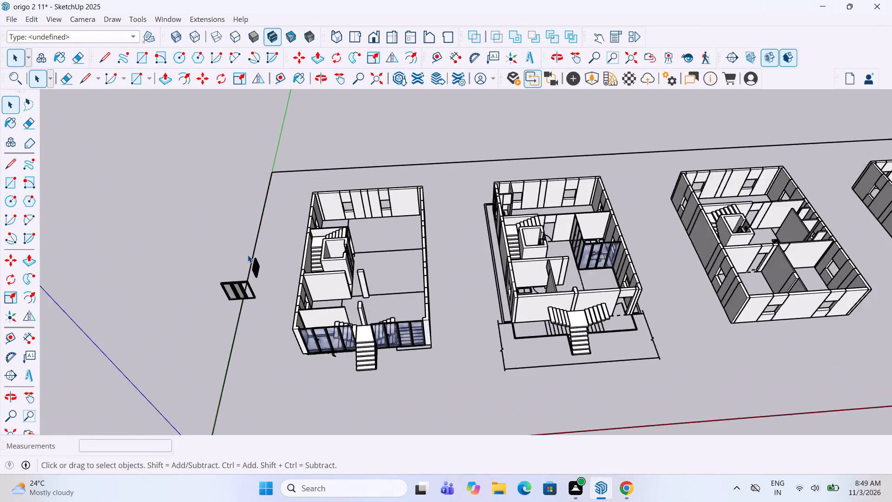
{"action": "scroll", "coordinate": [248, 255], "scroll_direction": "up", "scroll_amount": 14}
{"action": "scroll", "coordinate": [257, 270], "scroll_direction": "down", "scroll_amount": 5}
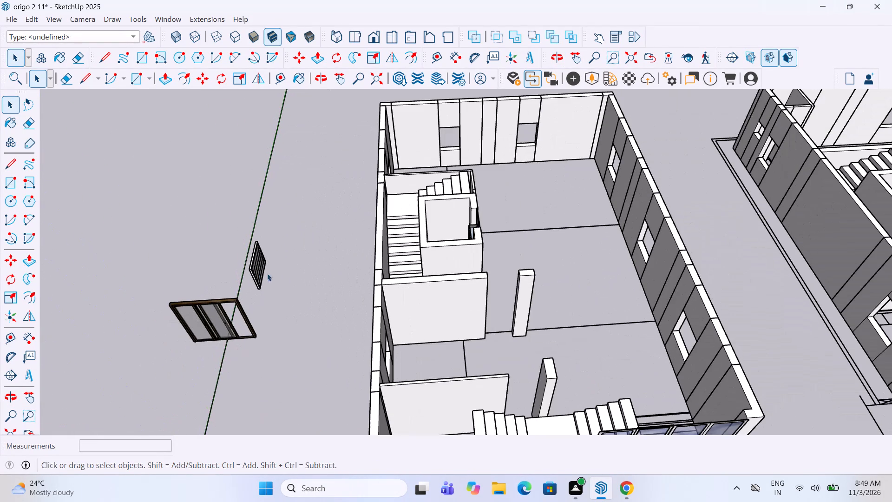
{"action": "scroll", "coordinate": [308, 284], "scroll_direction": "down", "scroll_amount": 4}
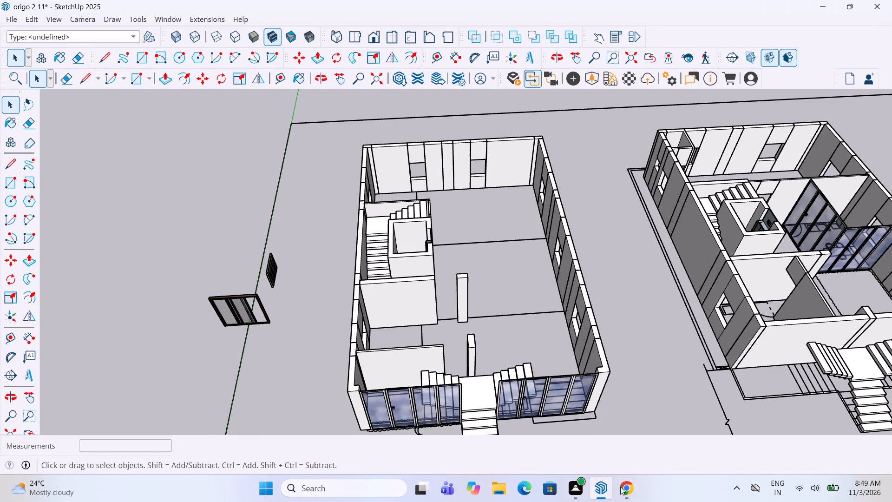
Switch to 3D Warehouse in Chrome and search the models for "door".
{"action": "left_click", "coordinate": [628, 426]}
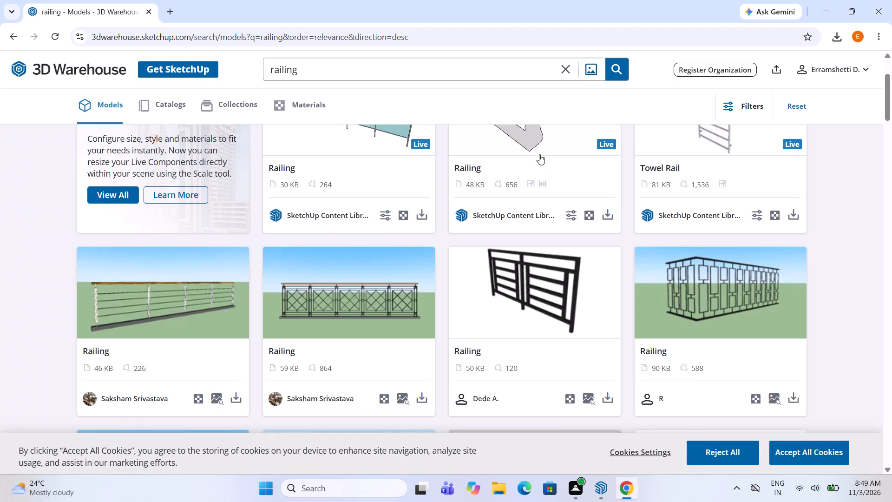
{"action": "left_click", "coordinate": [570, 64]}
{"action": "type", "text": "door"}
{"action": "key", "text": "Return"}
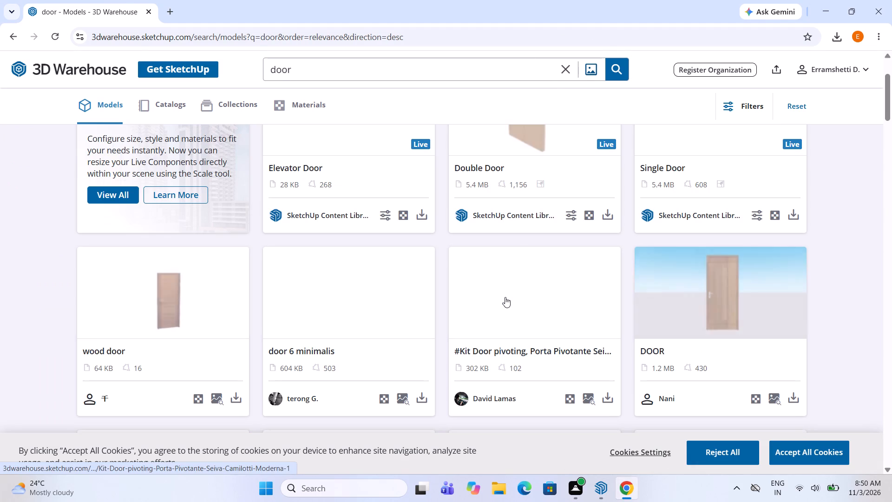
Download the "wood door" model as a SketchUp file.
{"action": "scroll", "coordinate": [505, 297], "scroll_direction": "up", "scroll_amount": 2}
{"action": "scroll", "coordinate": [511, 284], "scroll_direction": "down", "scroll_amount": 3}
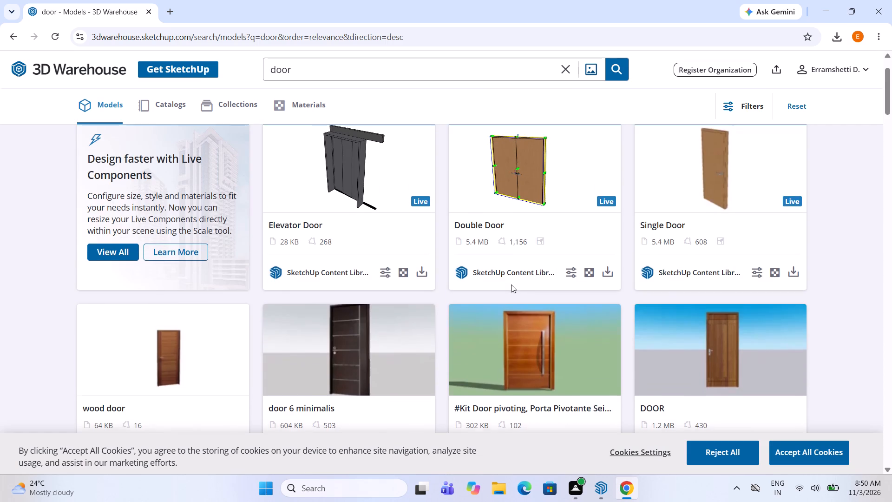
{"action": "scroll", "coordinate": [511, 284], "scroll_direction": "down", "scroll_amount": 1}
{"action": "left_click", "coordinate": [236, 282]}
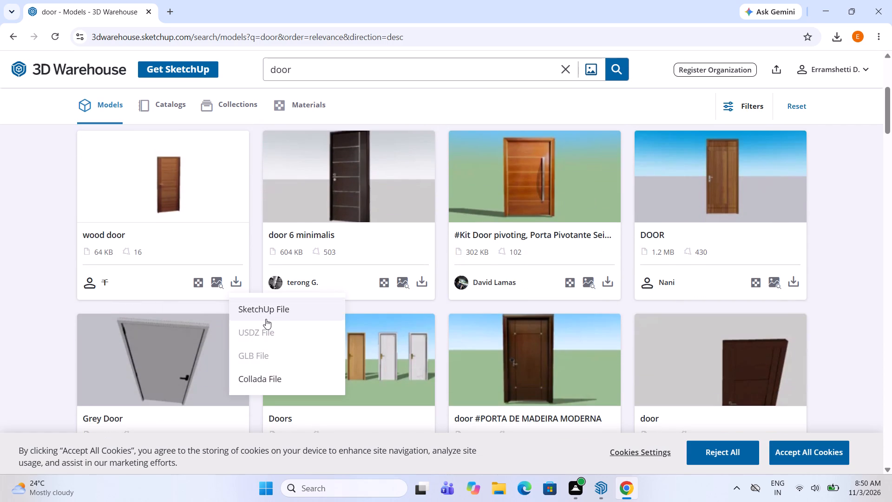
{"action": "left_click", "coordinate": [266, 319]}
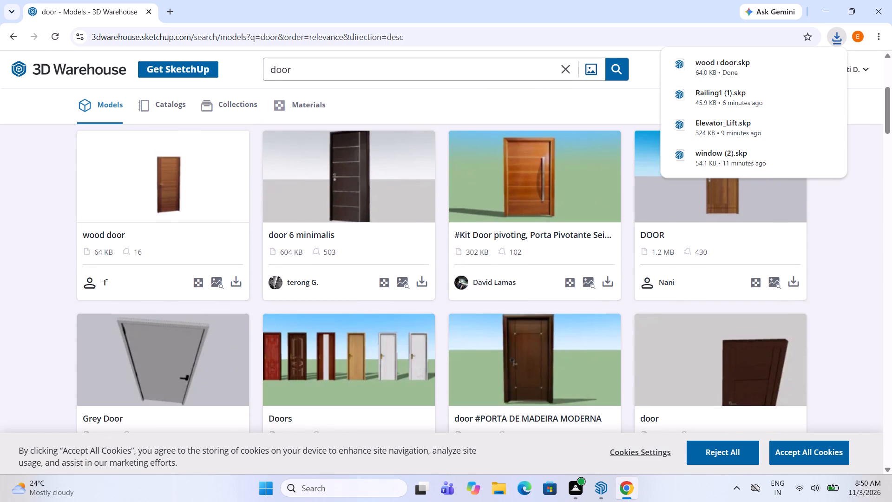
Search the 3D Warehouse models for "double door".
{"action": "left_click", "coordinate": [497, 68]}
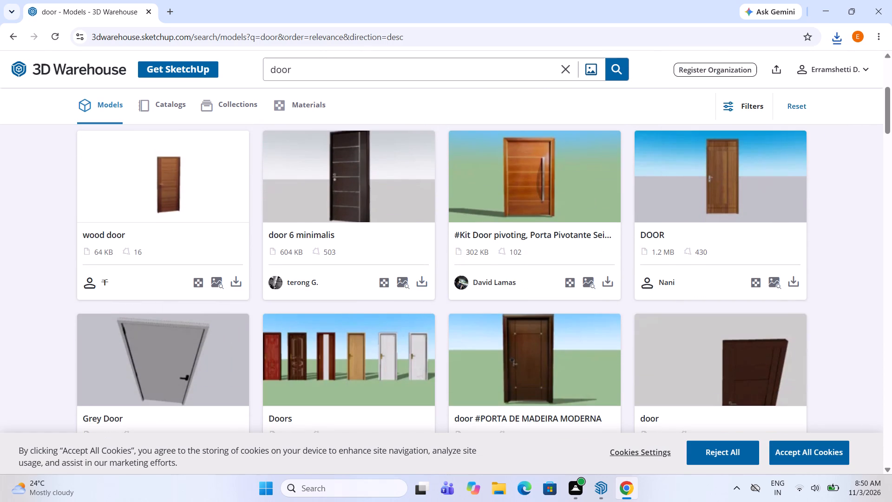
{"action": "left_click", "coordinate": [268, 68]}
{"action": "type", "text": "doublec"}
{"action": "key", "text": "space"}
{"action": "key", "text": "BackSpace"}
{"action": "key", "text": "space"}
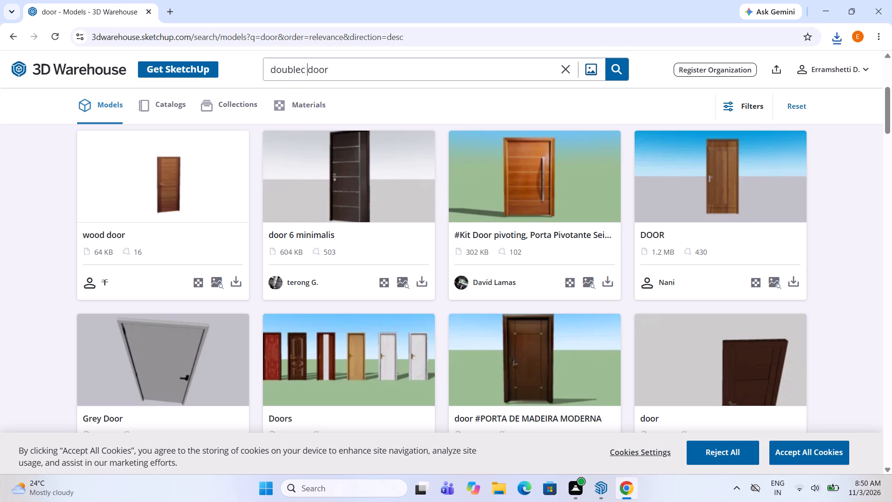
{"action": "key", "text": "Return"}
{"action": "scroll", "coordinate": [413, 187], "scroll_direction": "up", "scroll_amount": 3}
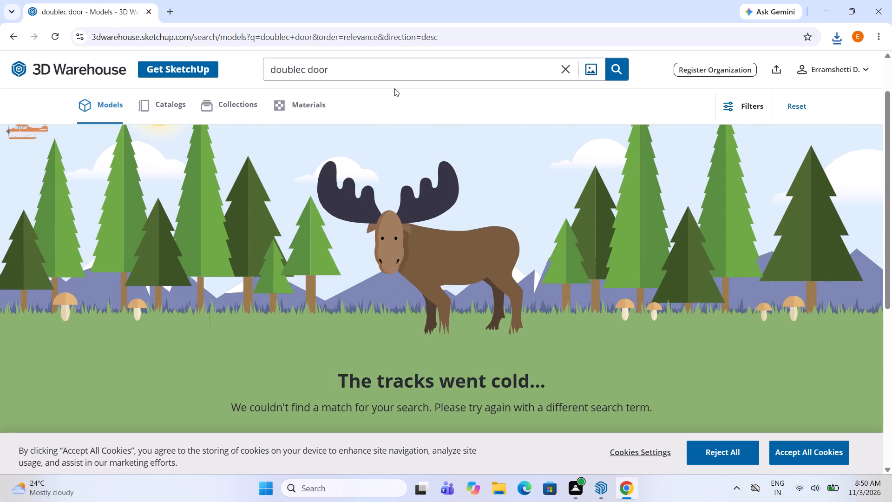
{"action": "left_click", "coordinate": [304, 68]}
{"action": "key", "text": "BackSpace"}
{"action": "key", "text": "Return"}
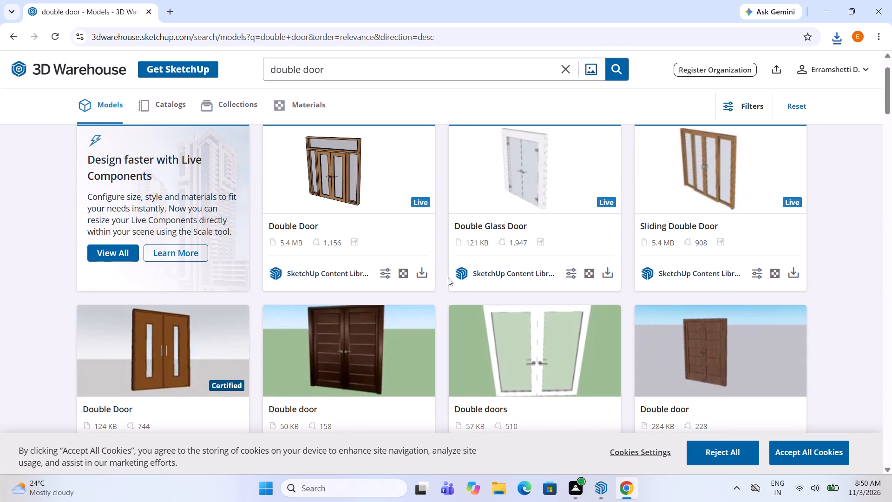
Download the 216 KB brown wooden "double door" model with long vertical handles as a SketchUp file.
{"action": "scroll", "coordinate": [458, 313], "scroll_direction": "down", "scroll_amount": 3}
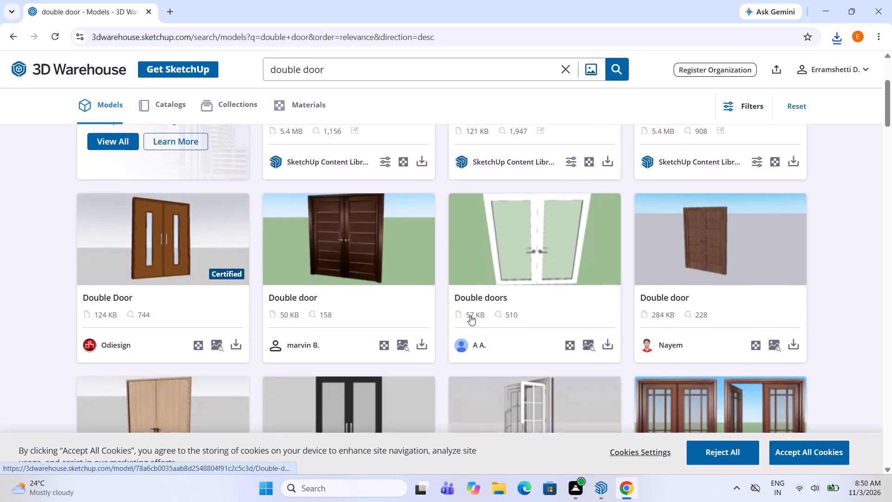
{"action": "scroll", "coordinate": [470, 315], "scroll_direction": "down", "scroll_amount": 1}
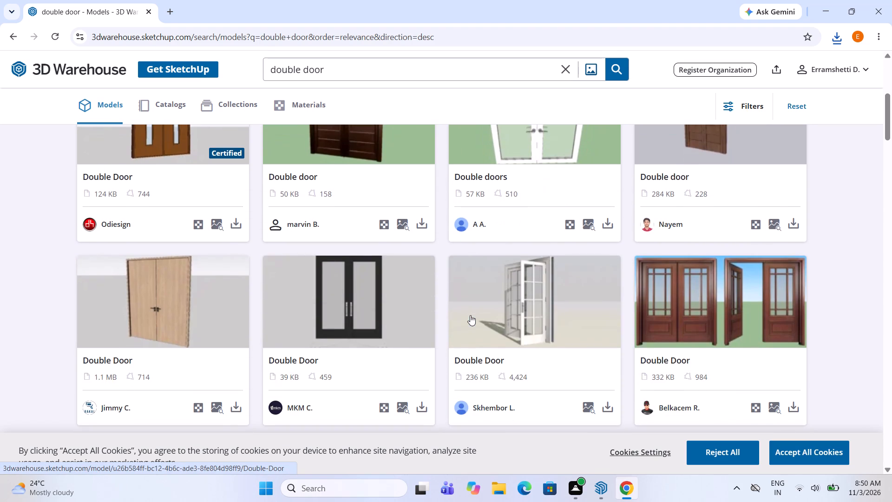
{"action": "scroll", "coordinate": [470, 315], "scroll_direction": "down", "scroll_amount": 5}
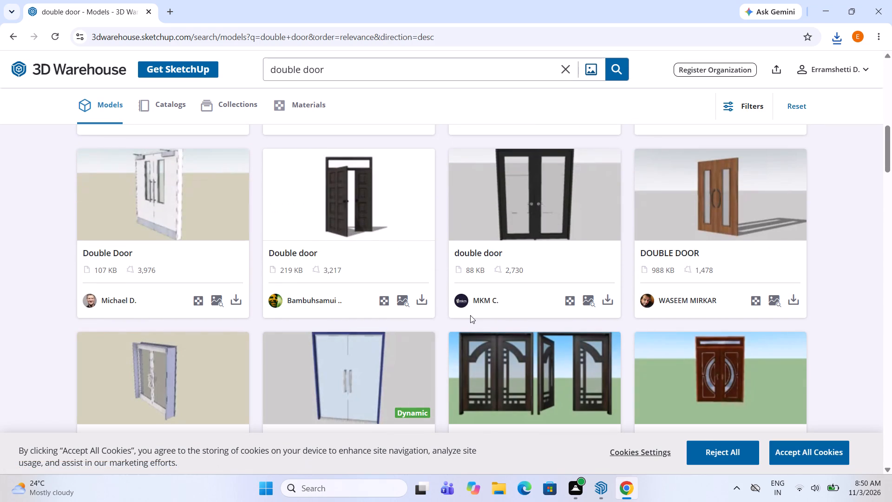
{"action": "scroll", "coordinate": [470, 315], "scroll_direction": "down", "scroll_amount": 5}
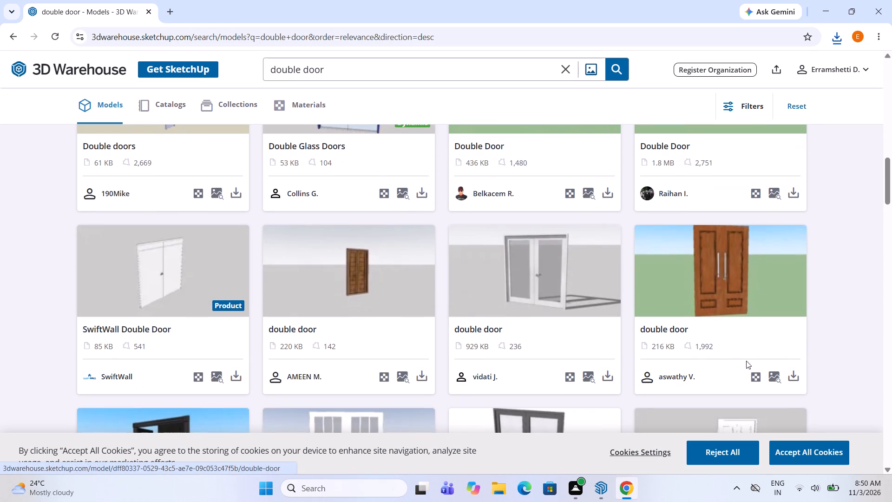
{"action": "left_click", "coordinate": [794, 375]}
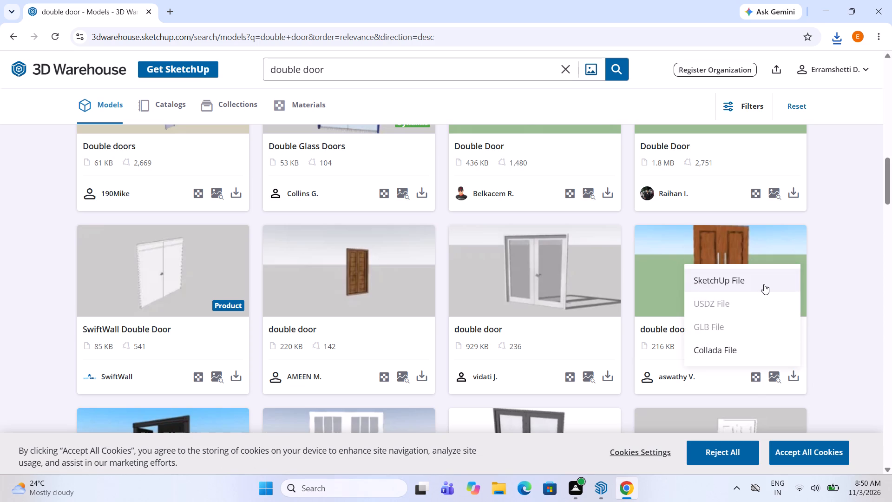
{"action": "left_click", "coordinate": [764, 284]}
{"action": "scroll", "coordinate": [615, 338], "scroll_direction": "down", "scroll_amount": 4}
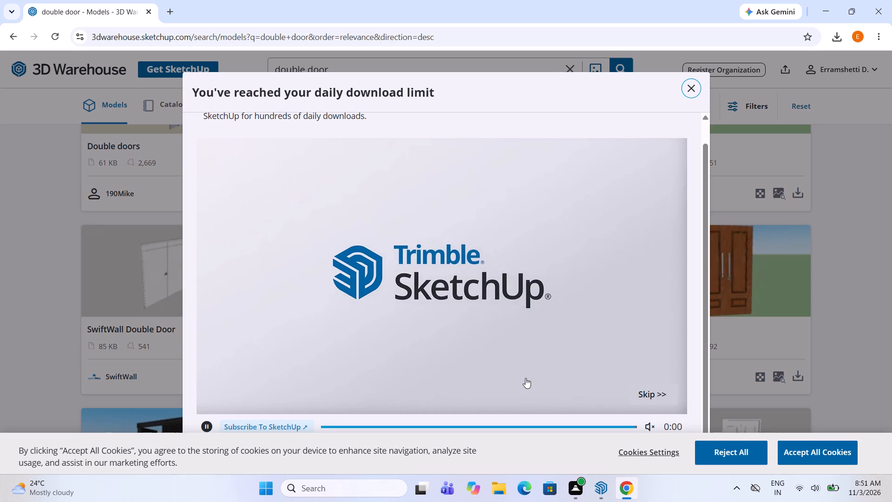
{"action": "left_click", "coordinate": [690, 89]}
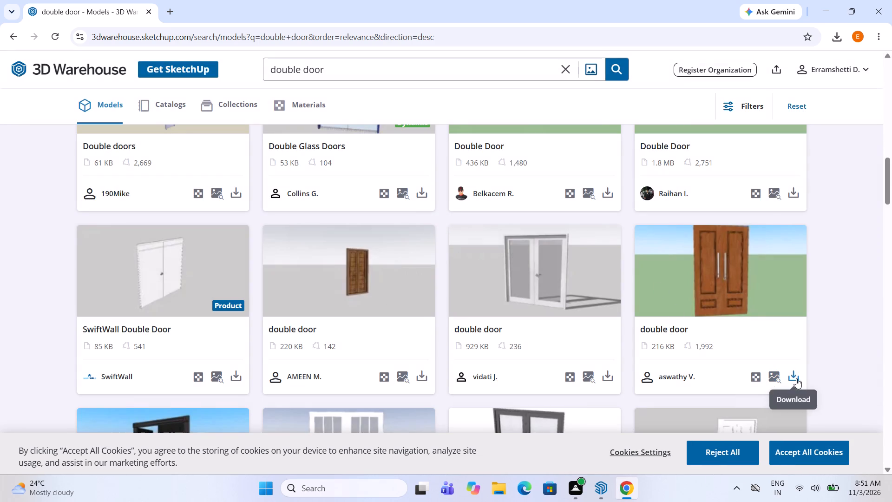
{"action": "left_click", "coordinate": [796, 378]}
{"action": "left_click", "coordinate": [756, 275]}
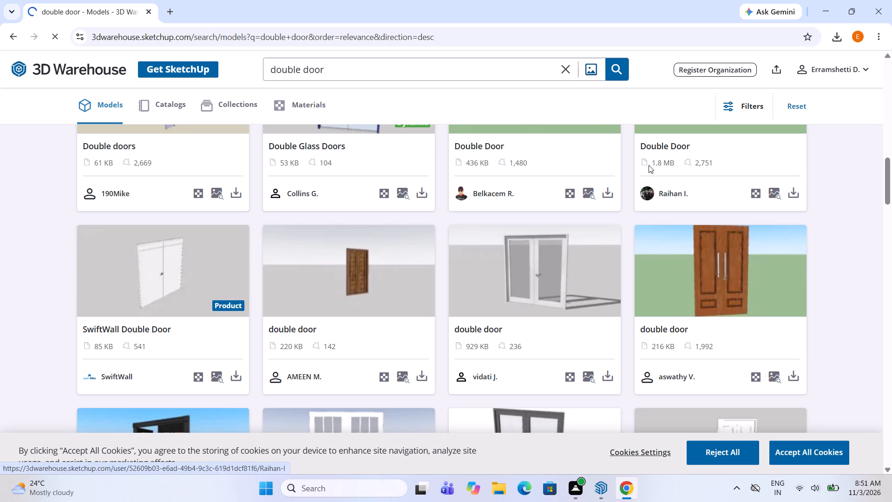
Search the 3D Warehouse models for "window" and download the Sliding Window live component.
{"action": "left_click", "coordinate": [567, 64]}
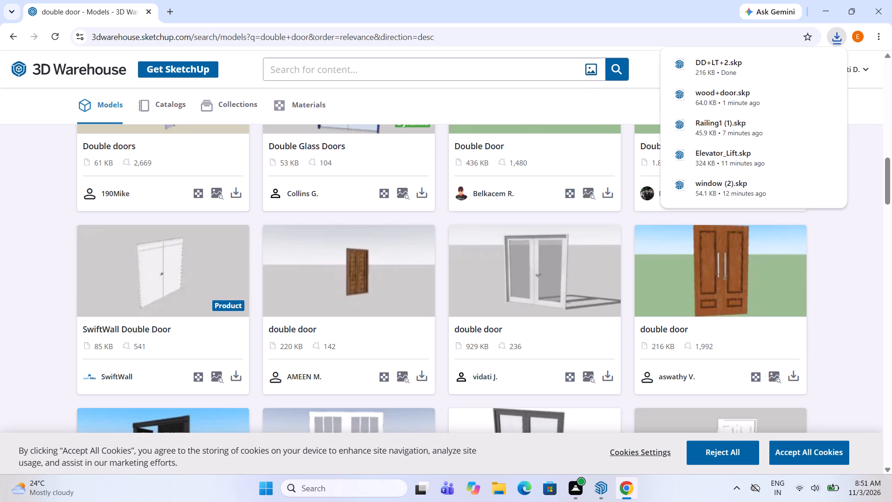
{"action": "type", "text": "window"}
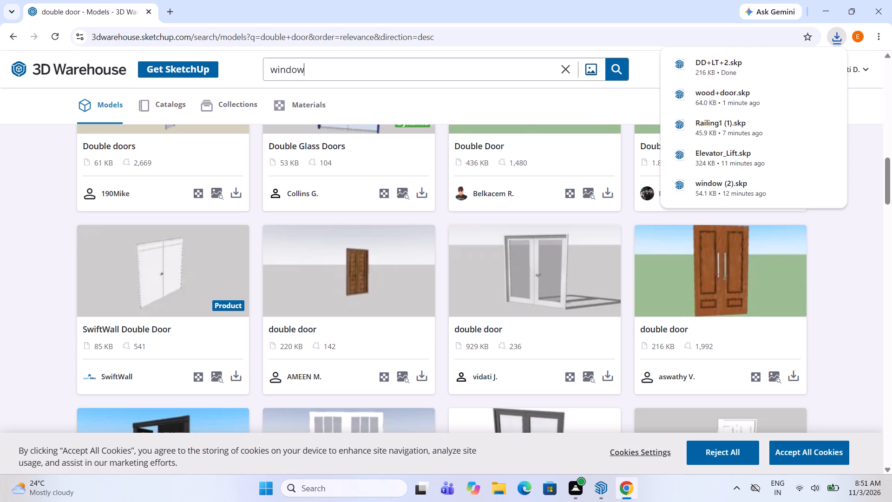
{"action": "key", "text": "Return"}
{"action": "scroll", "coordinate": [500, 171], "scroll_direction": "up", "scroll_amount": 3}
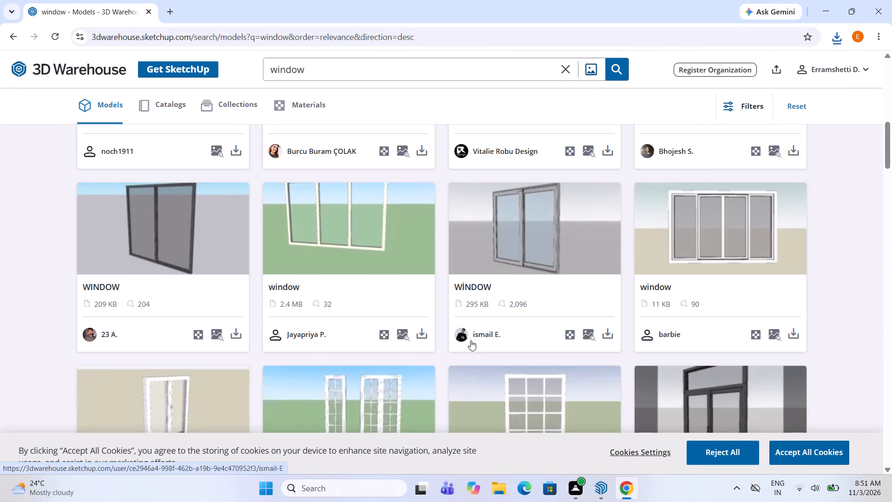
{"action": "scroll", "coordinate": [471, 340], "scroll_direction": "up", "scroll_amount": 5}
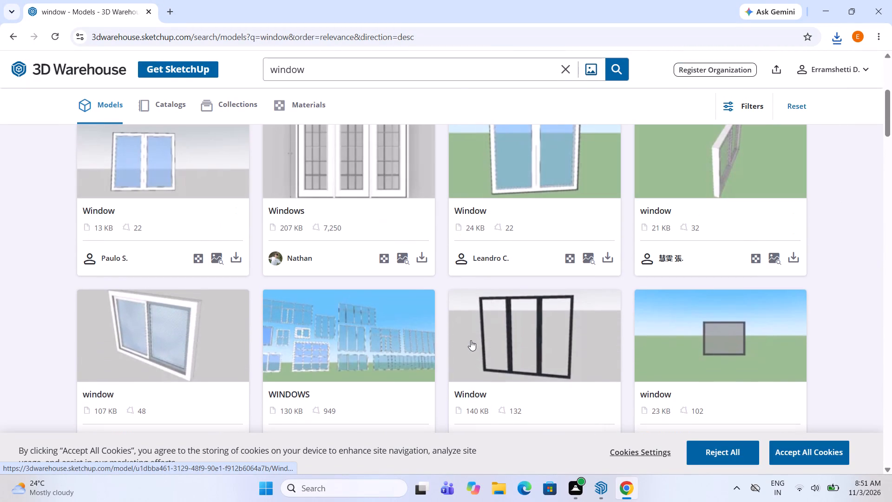
{"action": "scroll", "coordinate": [497, 345], "scroll_direction": "up", "scroll_amount": 3}
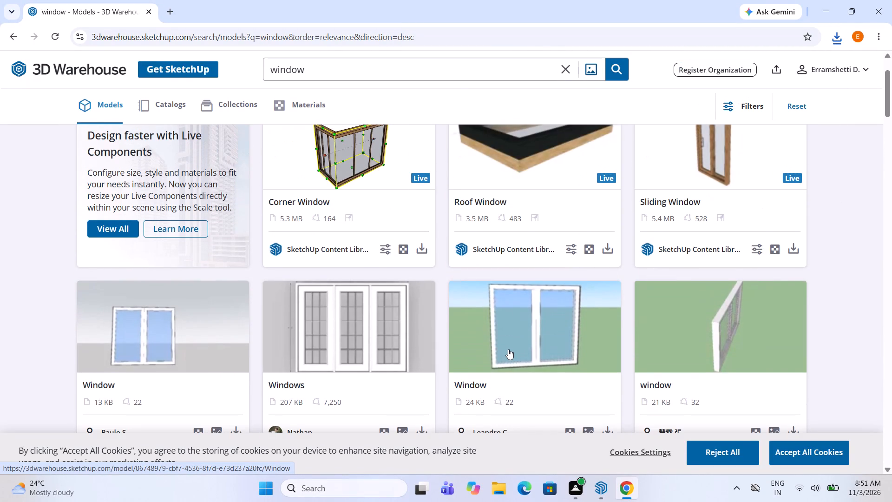
{"action": "scroll", "coordinate": [508, 349], "scroll_direction": "up", "scroll_amount": 2}
{"action": "scroll", "coordinate": [508, 349], "scroll_direction": "down", "scroll_amount": 1}
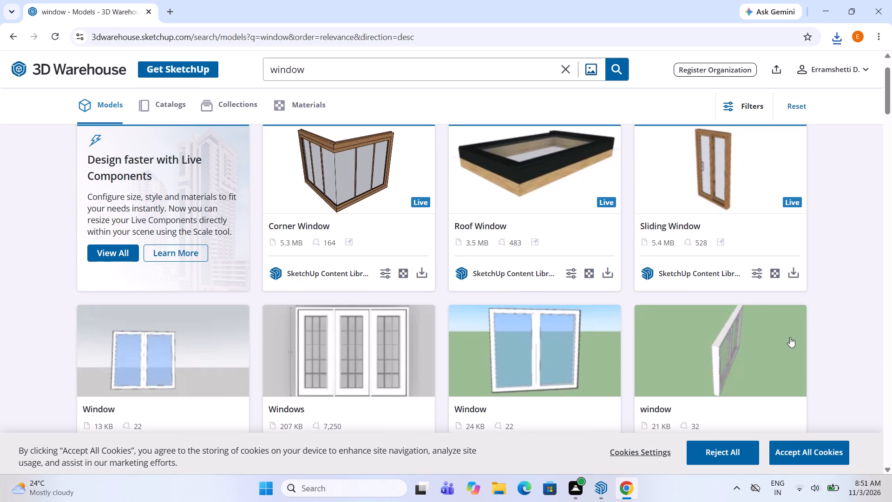
{"action": "left_click", "coordinate": [791, 272]}
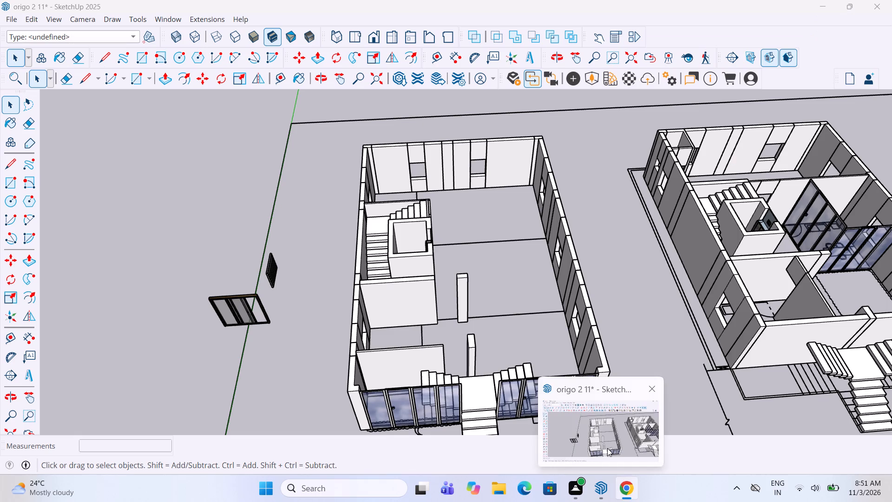
Switch to SketchUp, import Sliding+Window_250930 from Downloads, and place it on the ground beside the first block, without signing in.
{"action": "left_click", "coordinate": [607, 448]}
{"action": "scroll", "coordinate": [535, 343], "scroll_direction": "down", "scroll_amount": 4}
{"action": "middle_click_drag", "start_coordinate": [526, 327], "coordinate": [829, 304]}
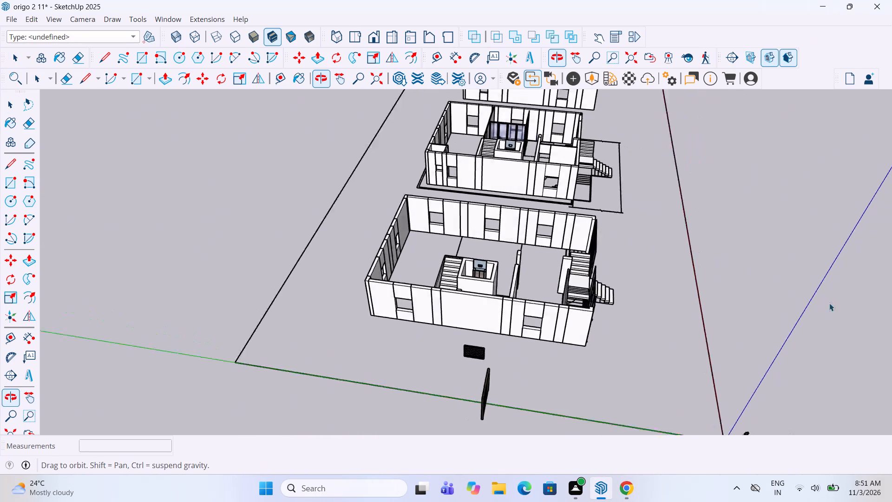
{"action": "left_click", "coordinate": [11, 22]}
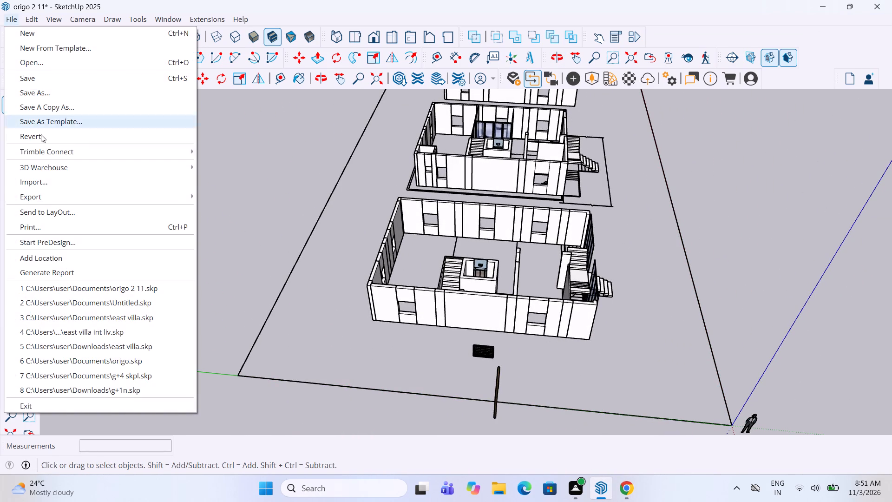
{"action": "left_click", "coordinate": [46, 182]}
{"action": "left_click", "coordinate": [163, 125]}
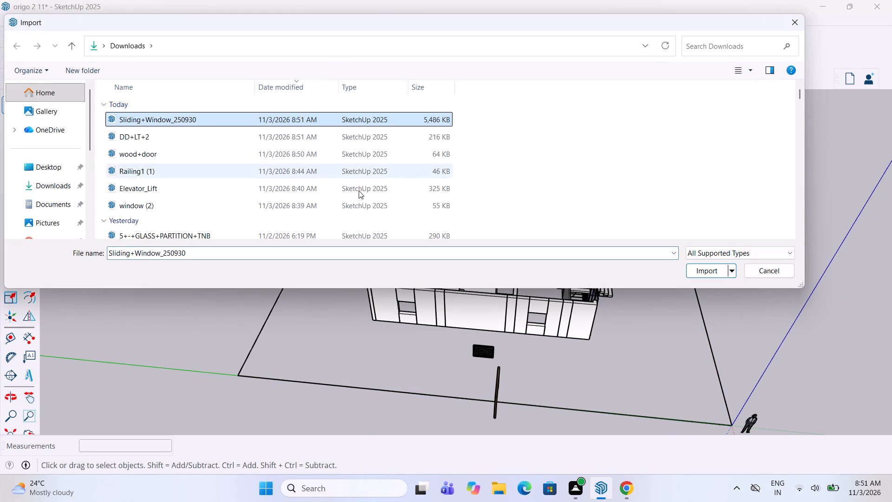
{"action": "scroll", "coordinate": [249, 147], "scroll_direction": "up", "scroll_amount": 4}
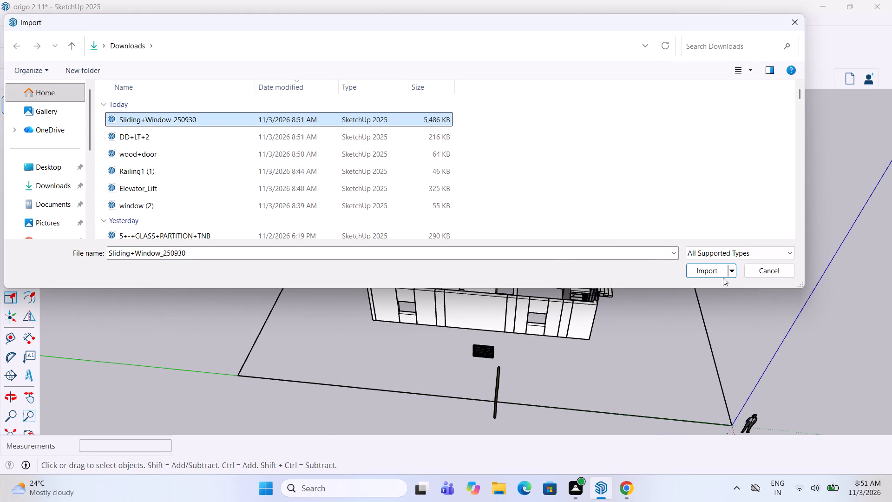
{"action": "left_click", "coordinate": [720, 276]}
{"action": "scroll", "coordinate": [607, 376], "scroll_direction": "up", "scroll_amount": 7}
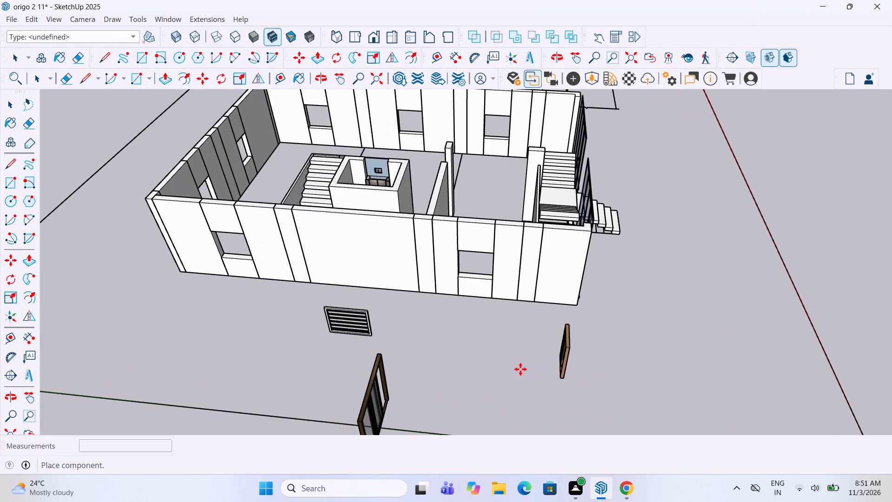
{"action": "left_click", "coordinate": [502, 367]}
{"action": "middle_click_drag", "start_coordinate": [540, 369], "coordinate": [464, 334]}
{"action": "scroll", "coordinate": [463, 330], "scroll_direction": "up", "scroll_amount": 1}
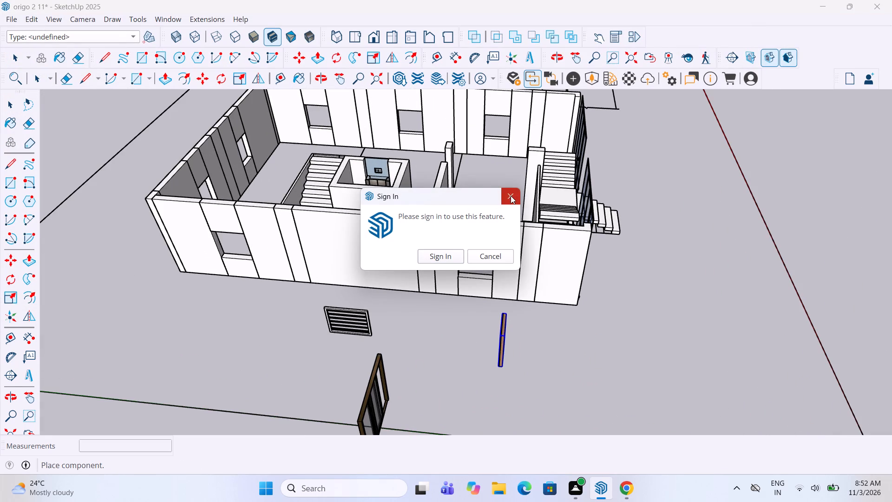
{"action": "left_click", "coordinate": [511, 196]}
{"action": "middle_click_drag", "start_coordinate": [529, 311], "coordinate": [511, 300]}
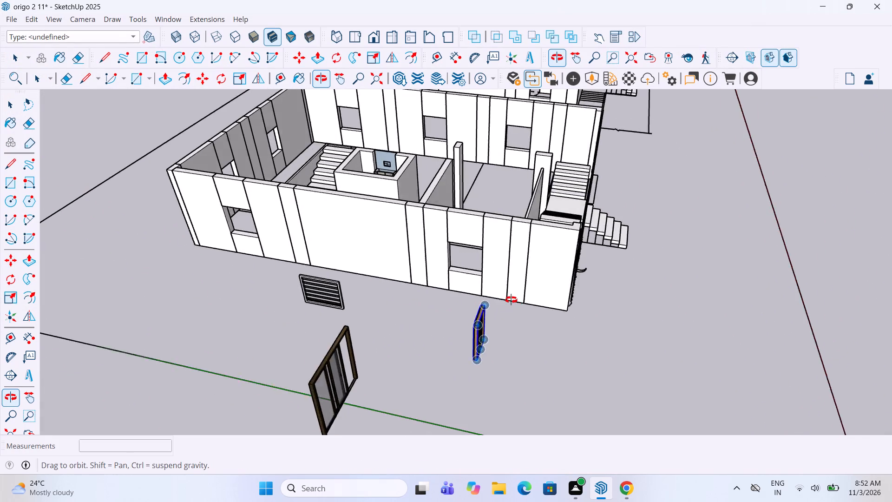
{"action": "middle_click_drag", "start_coordinate": [511, 300], "coordinate": [527, 306]}
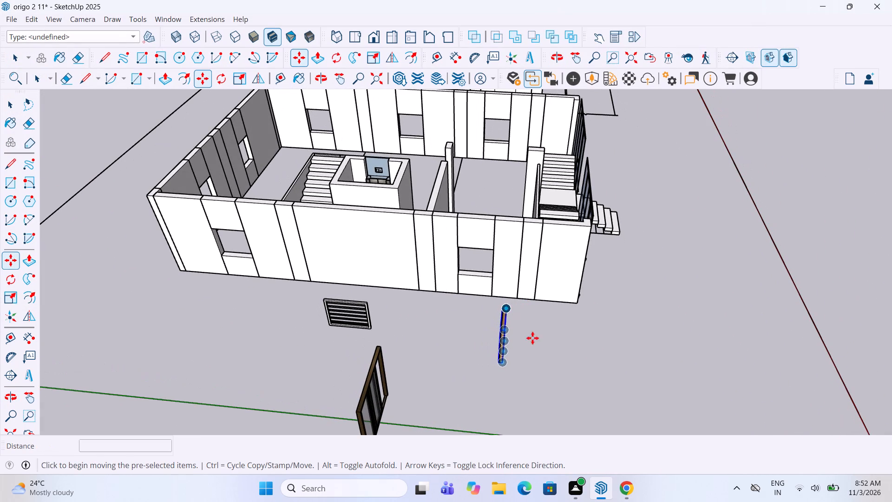
{"action": "key", "text": "space"}
{"action": "left_click", "coordinate": [552, 420]}
Import the double door file DD+LT+2 from Downloads and place it on the ground beside the sliding window.
{"action": "scroll", "coordinate": [511, 374], "scroll_direction": "up", "scroll_amount": 2}
{"action": "scroll", "coordinate": [511, 374], "scroll_direction": "down", "scroll_amount": 3}
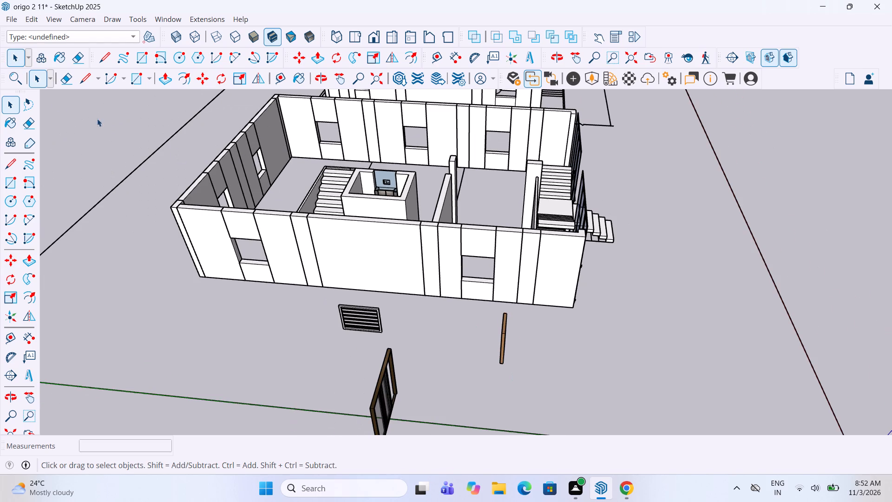
{"action": "left_click", "coordinate": [5, 17]}
{"action": "double_click", "coordinate": [51, 174]}
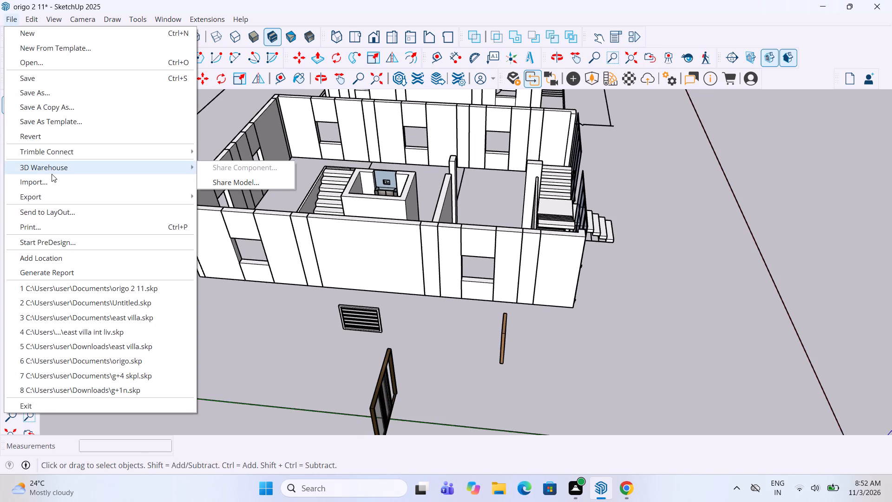
{"action": "left_click", "coordinate": [52, 184]}
{"action": "left_click", "coordinate": [209, 132]}
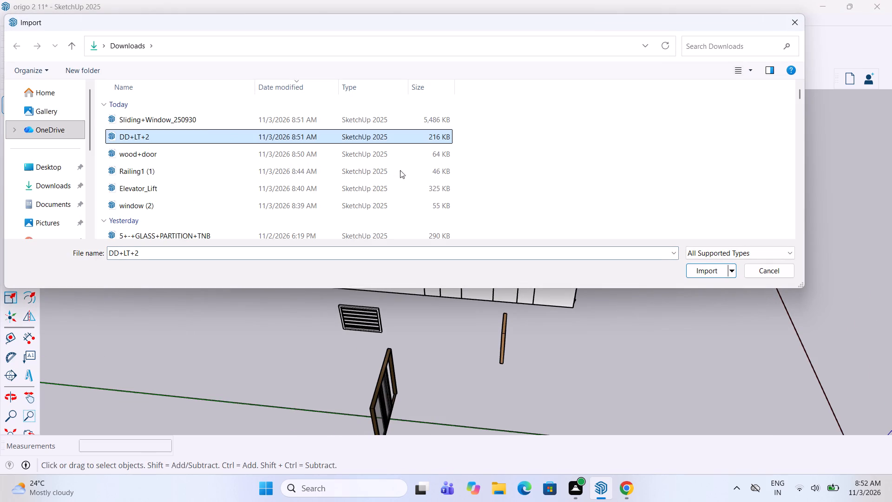
{"action": "left_click", "coordinate": [693, 267]}
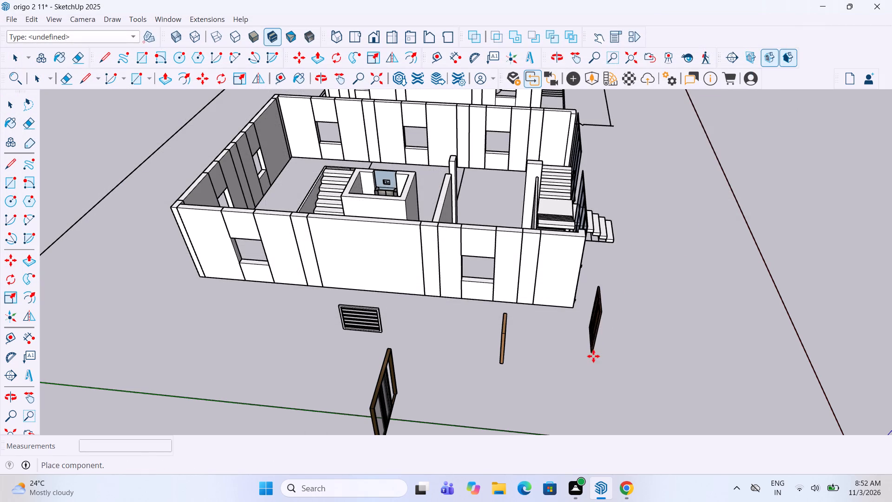
{"action": "middle_click_drag", "start_coordinate": [585, 371], "coordinate": [475, 344]}
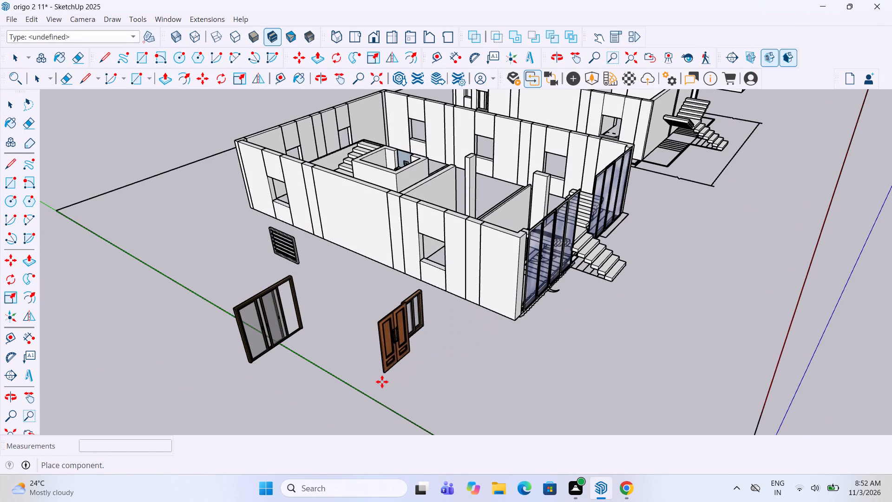
{"action": "left_click", "coordinate": [377, 393]}
{"action": "key", "text": "space"}
{"action": "left_click", "coordinate": [490, 378]}
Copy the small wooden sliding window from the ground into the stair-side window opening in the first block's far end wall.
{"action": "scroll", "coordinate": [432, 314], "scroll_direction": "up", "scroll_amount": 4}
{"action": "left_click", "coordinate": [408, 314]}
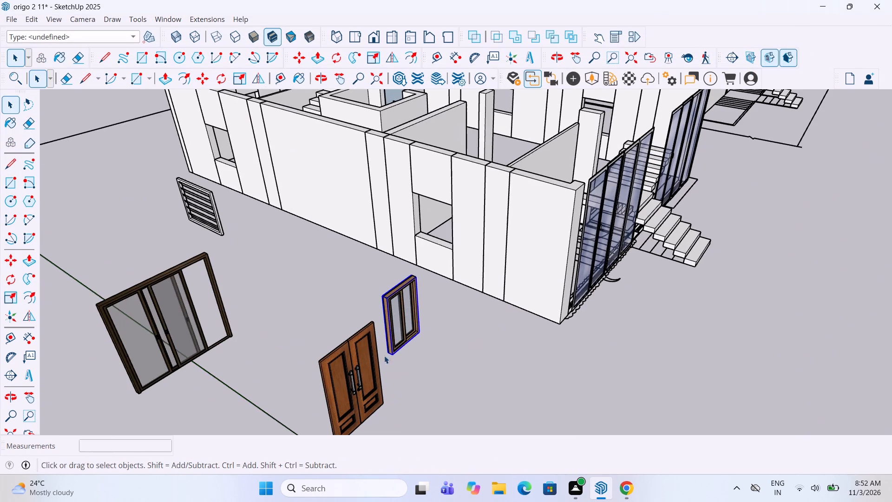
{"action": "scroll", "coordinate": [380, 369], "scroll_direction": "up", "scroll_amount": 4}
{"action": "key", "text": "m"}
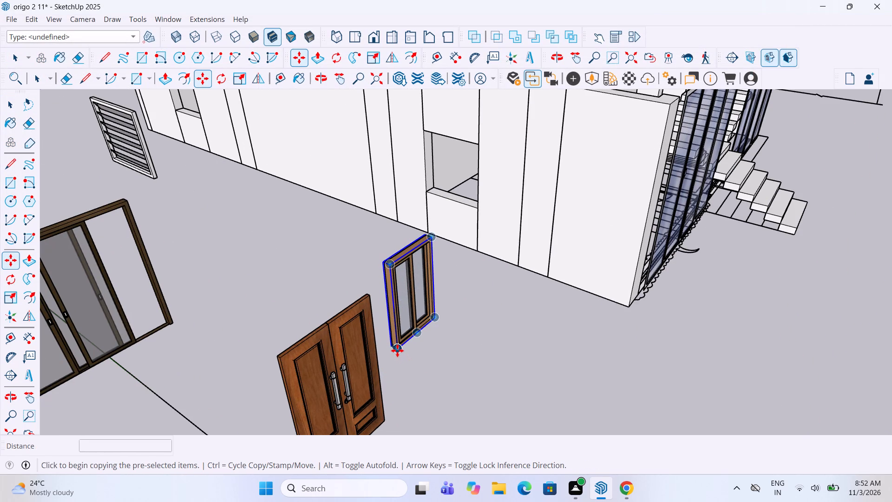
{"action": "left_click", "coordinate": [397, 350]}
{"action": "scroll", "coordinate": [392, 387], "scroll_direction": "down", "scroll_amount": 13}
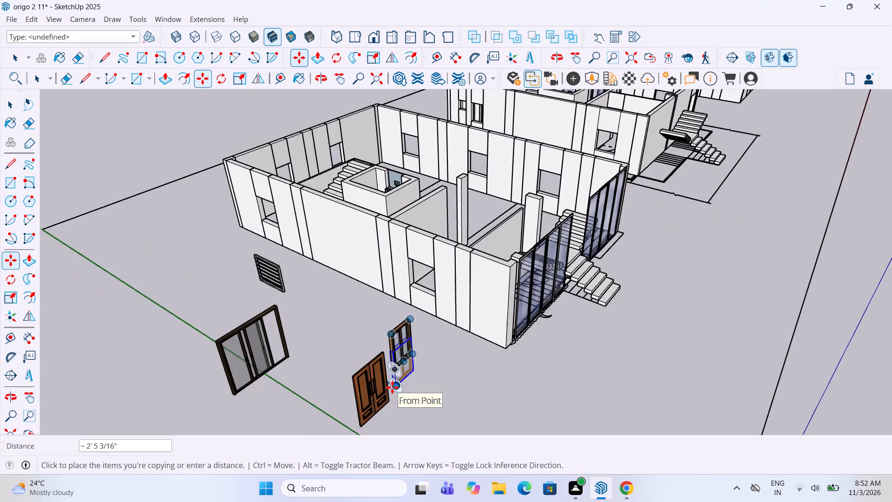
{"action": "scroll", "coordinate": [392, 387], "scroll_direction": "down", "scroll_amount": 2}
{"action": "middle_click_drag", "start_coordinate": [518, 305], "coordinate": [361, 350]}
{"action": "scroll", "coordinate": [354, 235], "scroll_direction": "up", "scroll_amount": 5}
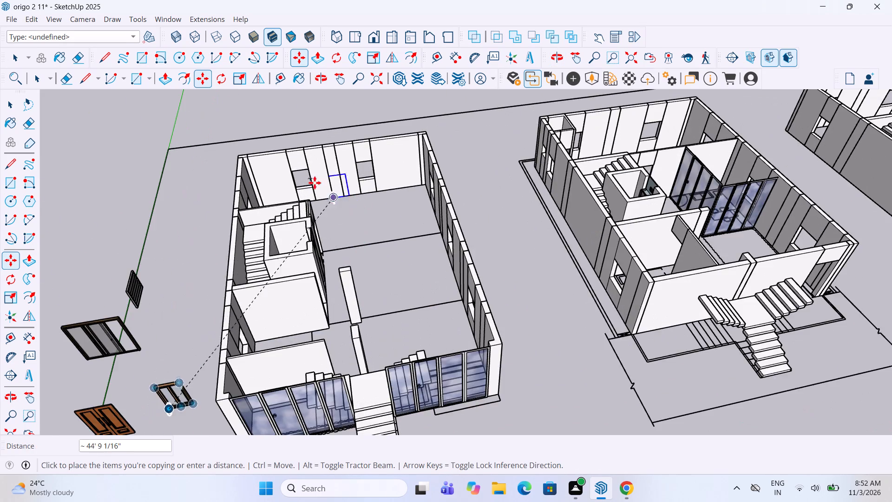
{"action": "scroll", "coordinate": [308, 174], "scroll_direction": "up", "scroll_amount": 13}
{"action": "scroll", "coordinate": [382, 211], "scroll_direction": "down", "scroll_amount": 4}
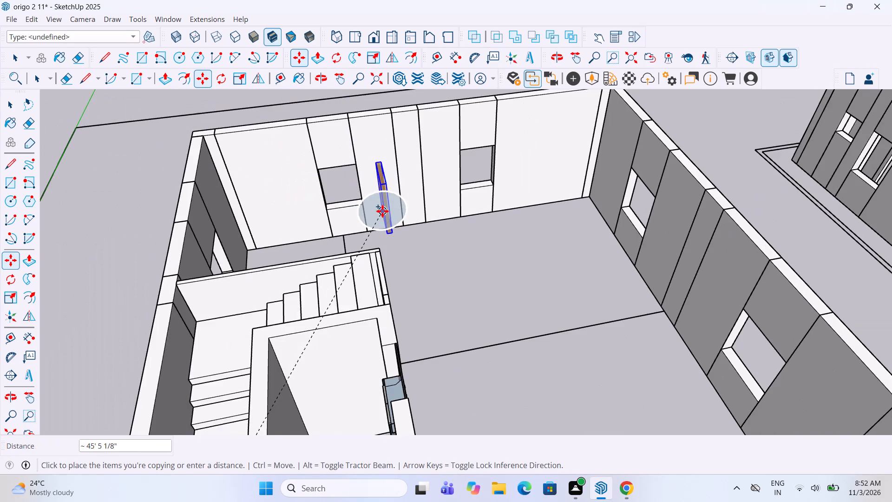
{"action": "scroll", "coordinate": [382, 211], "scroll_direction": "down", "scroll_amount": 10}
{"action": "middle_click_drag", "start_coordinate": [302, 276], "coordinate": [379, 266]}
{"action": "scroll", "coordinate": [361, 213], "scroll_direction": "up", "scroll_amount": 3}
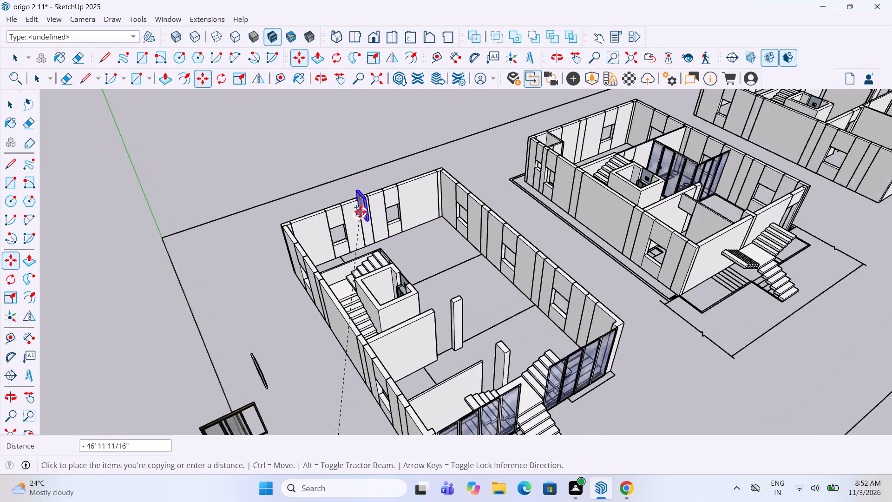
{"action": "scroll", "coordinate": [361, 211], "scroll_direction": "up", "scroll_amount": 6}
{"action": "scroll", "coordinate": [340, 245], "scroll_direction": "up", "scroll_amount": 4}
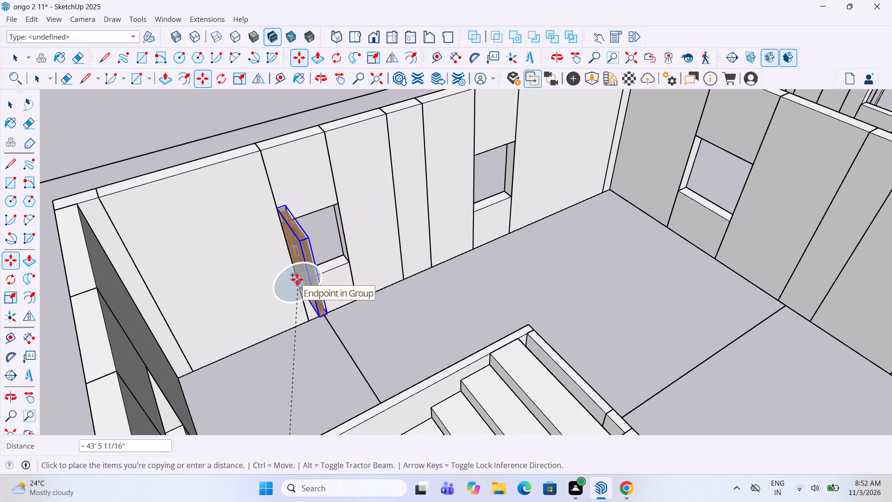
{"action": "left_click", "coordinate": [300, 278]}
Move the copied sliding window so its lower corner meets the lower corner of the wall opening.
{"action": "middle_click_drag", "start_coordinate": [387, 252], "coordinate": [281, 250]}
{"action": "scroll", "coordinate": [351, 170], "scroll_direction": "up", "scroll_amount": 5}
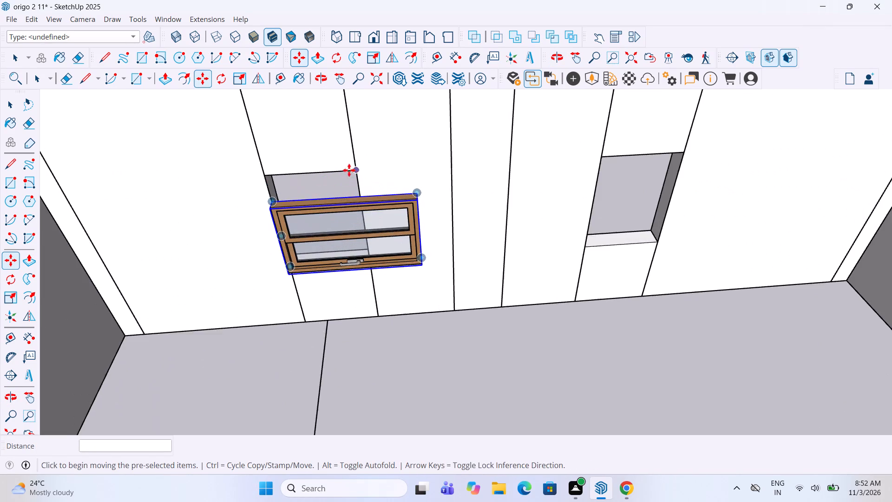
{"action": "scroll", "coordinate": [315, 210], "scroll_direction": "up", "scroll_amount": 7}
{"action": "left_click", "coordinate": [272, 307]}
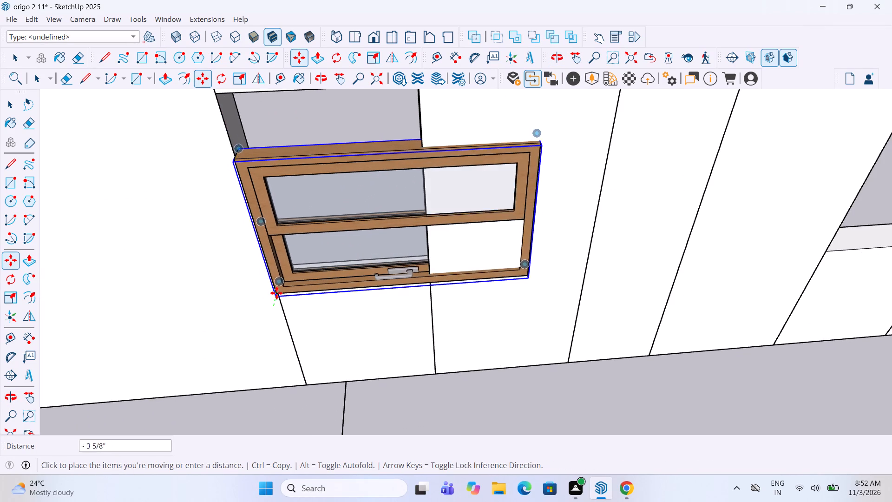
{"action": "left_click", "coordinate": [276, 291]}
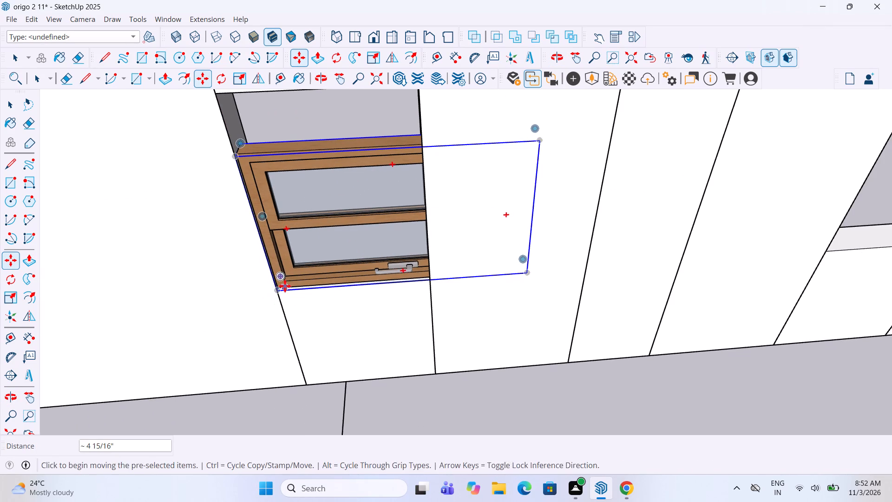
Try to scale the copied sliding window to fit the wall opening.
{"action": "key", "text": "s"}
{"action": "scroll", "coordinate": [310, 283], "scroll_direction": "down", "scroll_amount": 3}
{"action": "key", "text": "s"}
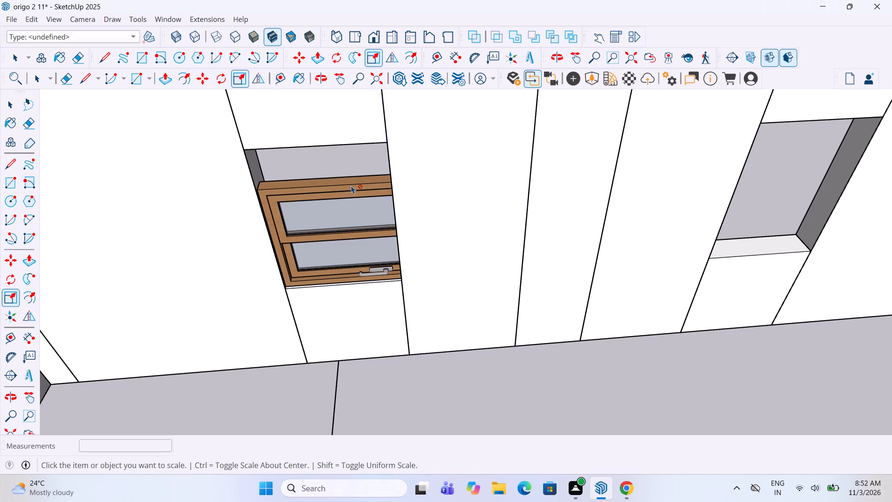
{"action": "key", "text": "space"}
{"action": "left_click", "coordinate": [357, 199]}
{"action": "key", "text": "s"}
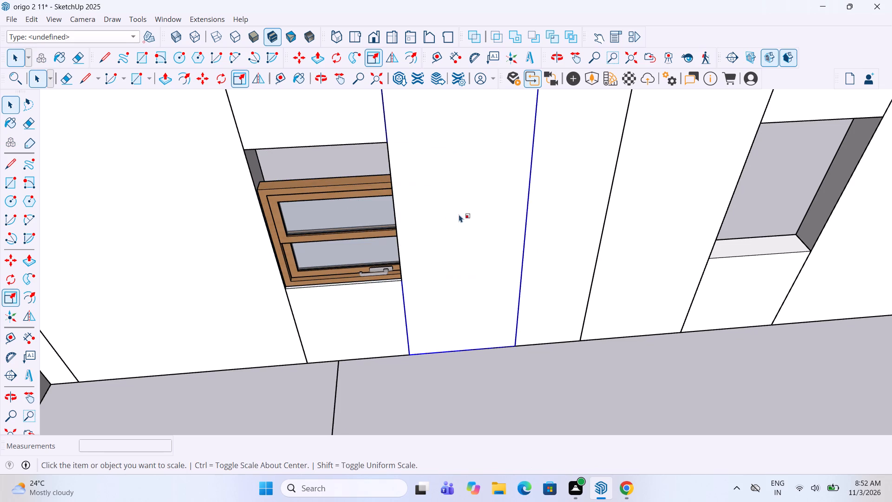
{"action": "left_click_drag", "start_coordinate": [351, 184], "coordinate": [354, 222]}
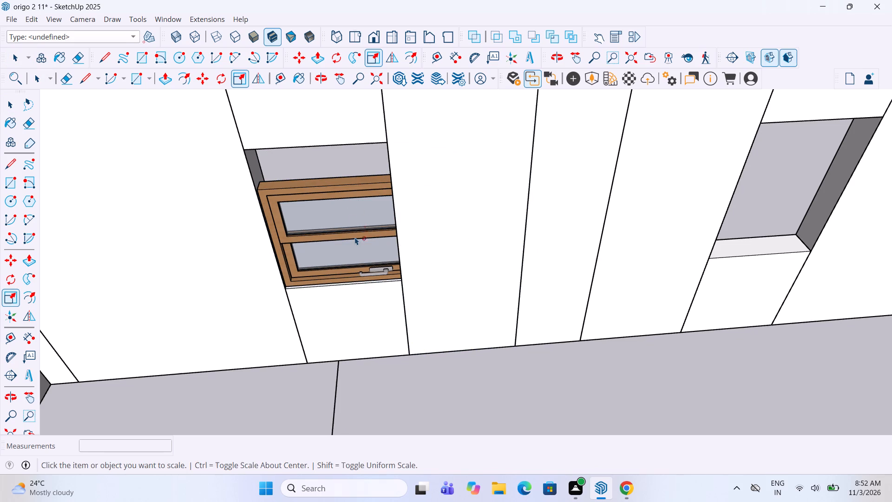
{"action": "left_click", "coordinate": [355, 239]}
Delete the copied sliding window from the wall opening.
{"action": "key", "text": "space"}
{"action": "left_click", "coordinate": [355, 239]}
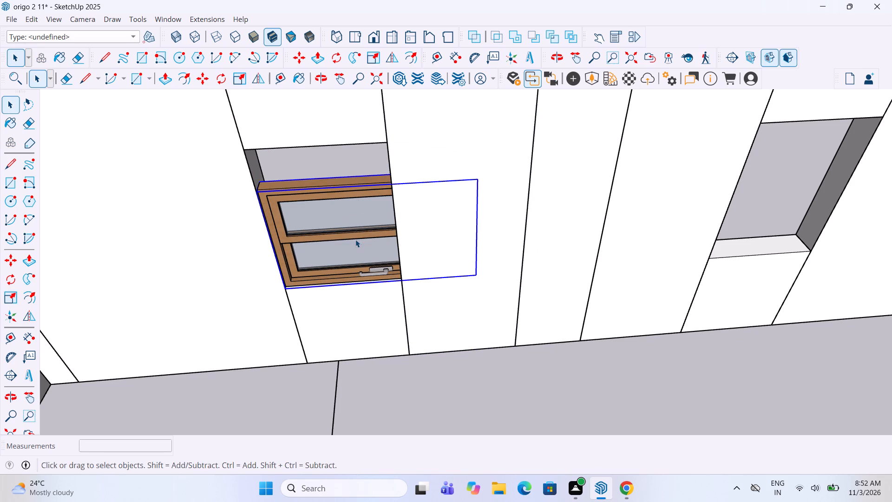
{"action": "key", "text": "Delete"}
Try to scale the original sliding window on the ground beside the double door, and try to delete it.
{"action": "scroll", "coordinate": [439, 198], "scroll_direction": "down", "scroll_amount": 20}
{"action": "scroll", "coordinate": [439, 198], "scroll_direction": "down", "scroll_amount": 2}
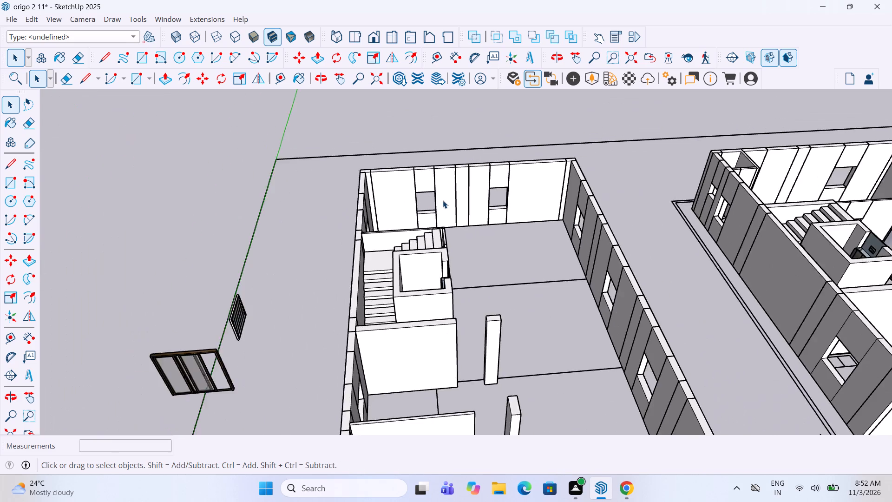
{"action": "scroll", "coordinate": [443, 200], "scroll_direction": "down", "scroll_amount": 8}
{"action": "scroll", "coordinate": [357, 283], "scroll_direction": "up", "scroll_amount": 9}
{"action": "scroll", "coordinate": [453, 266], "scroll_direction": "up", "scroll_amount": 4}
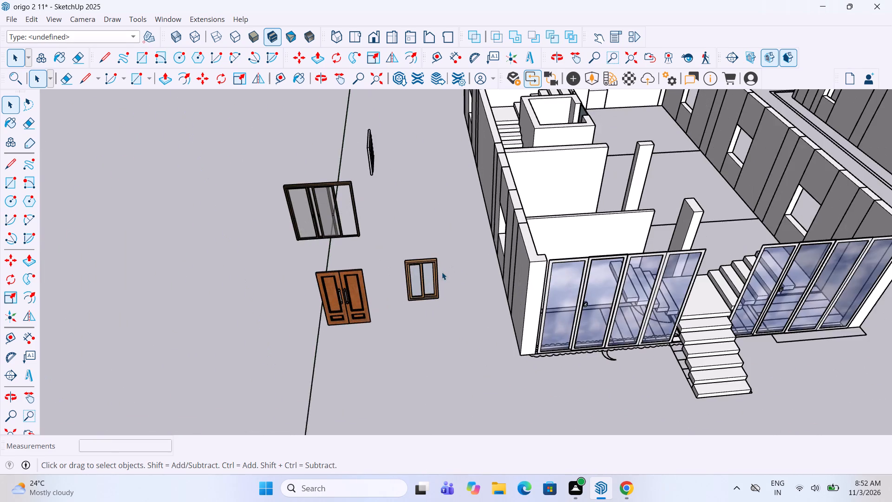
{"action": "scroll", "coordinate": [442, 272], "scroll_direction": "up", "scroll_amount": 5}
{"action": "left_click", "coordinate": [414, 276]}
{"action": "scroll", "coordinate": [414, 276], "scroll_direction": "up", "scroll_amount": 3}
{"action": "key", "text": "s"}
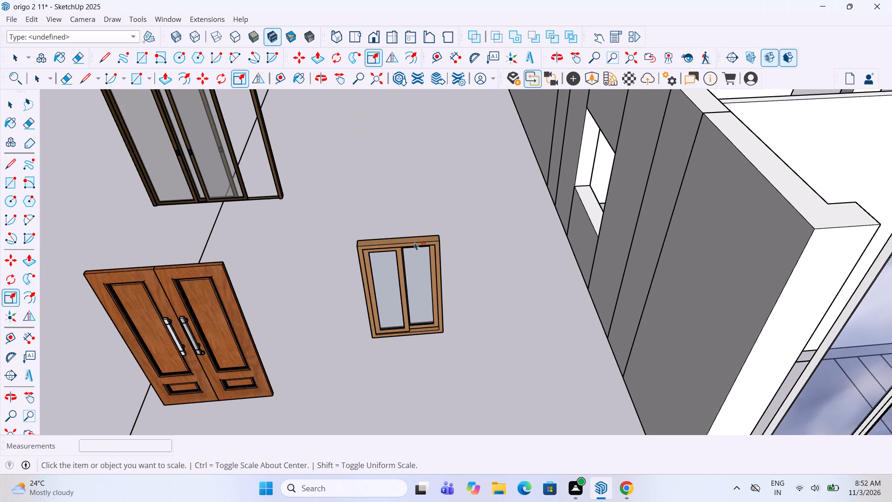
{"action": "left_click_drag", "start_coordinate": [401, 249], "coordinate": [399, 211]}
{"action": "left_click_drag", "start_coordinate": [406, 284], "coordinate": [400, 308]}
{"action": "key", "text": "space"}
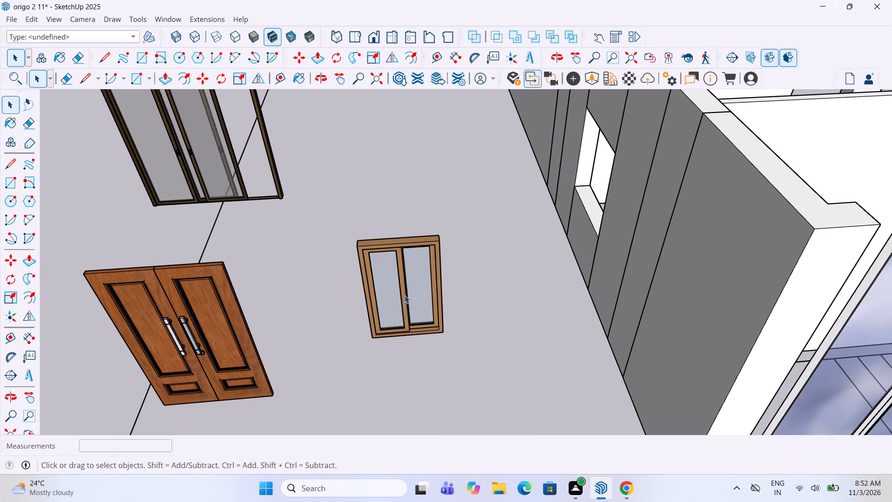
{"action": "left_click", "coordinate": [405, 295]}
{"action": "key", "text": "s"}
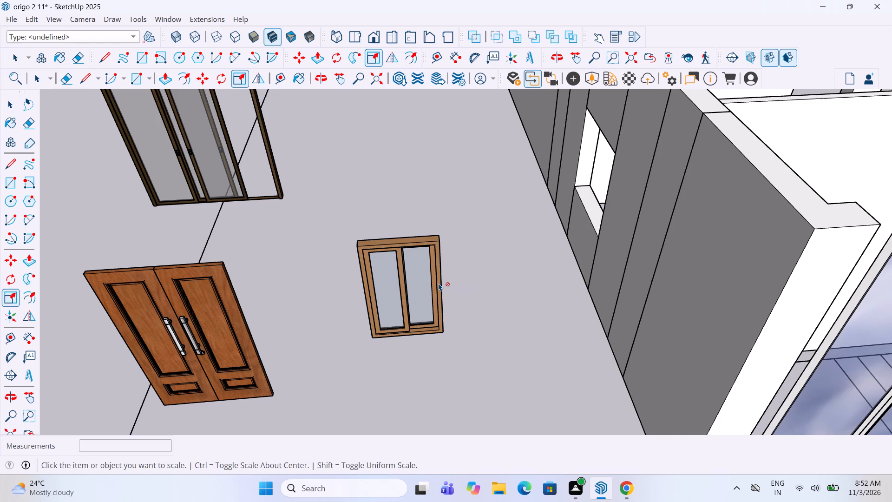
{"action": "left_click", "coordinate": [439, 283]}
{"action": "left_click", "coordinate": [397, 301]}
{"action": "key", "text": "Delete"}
Switch to Chrome and download the 86 KB brown wooden two-pane "window" model from the 3D Warehouse results as a SketchUp file.
{"action": "left_click", "coordinate": [620, 447]}
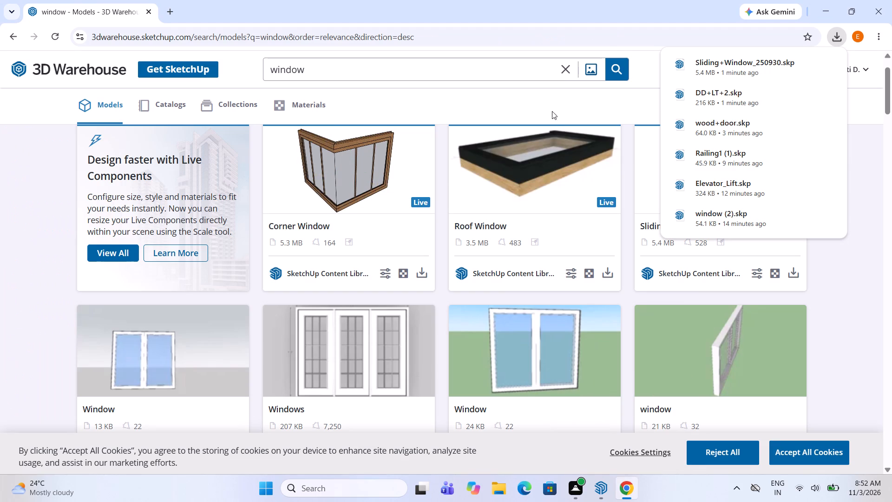
{"action": "scroll", "coordinate": [449, 296], "scroll_direction": "up", "scroll_amount": 2}
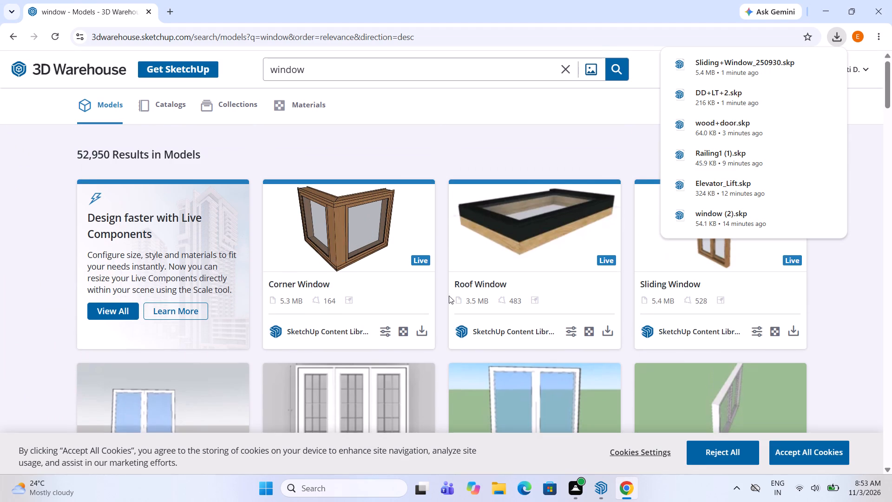
{"action": "scroll", "coordinate": [449, 296], "scroll_direction": "down", "scroll_amount": 8}
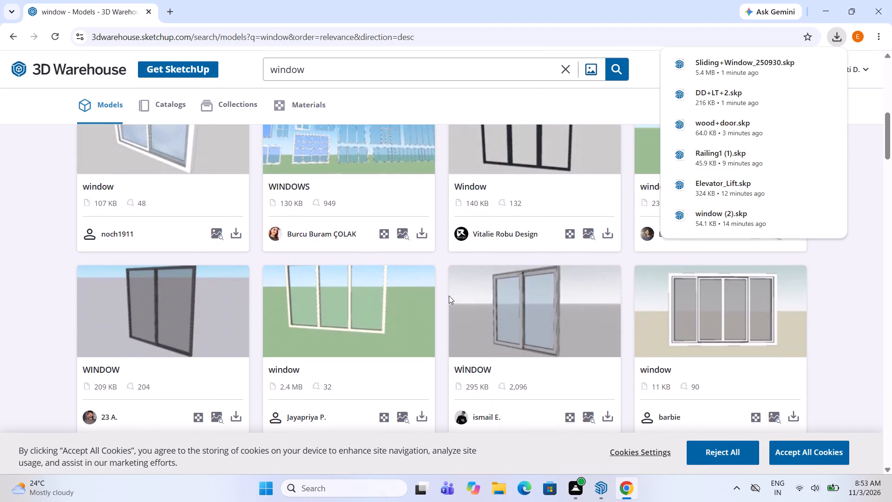
{"action": "scroll", "coordinate": [449, 296], "scroll_direction": "down", "scroll_amount": 5}
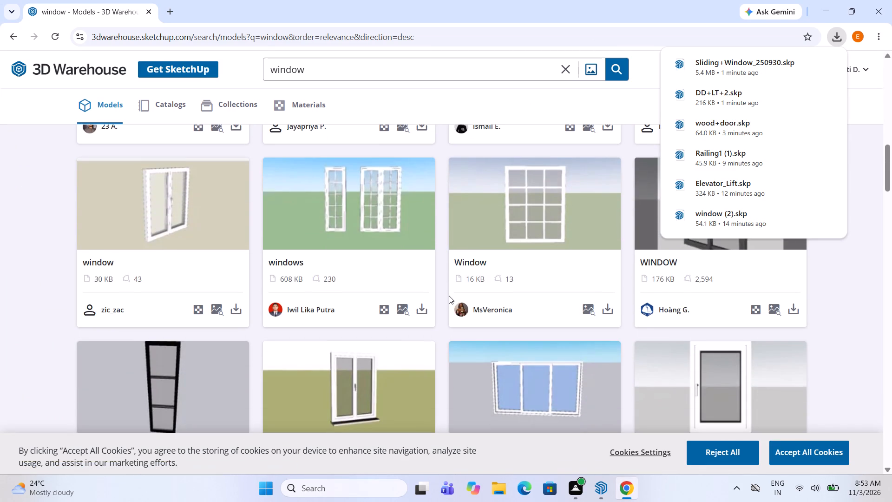
{"action": "scroll", "coordinate": [449, 296], "scroll_direction": "up", "scroll_amount": 2}
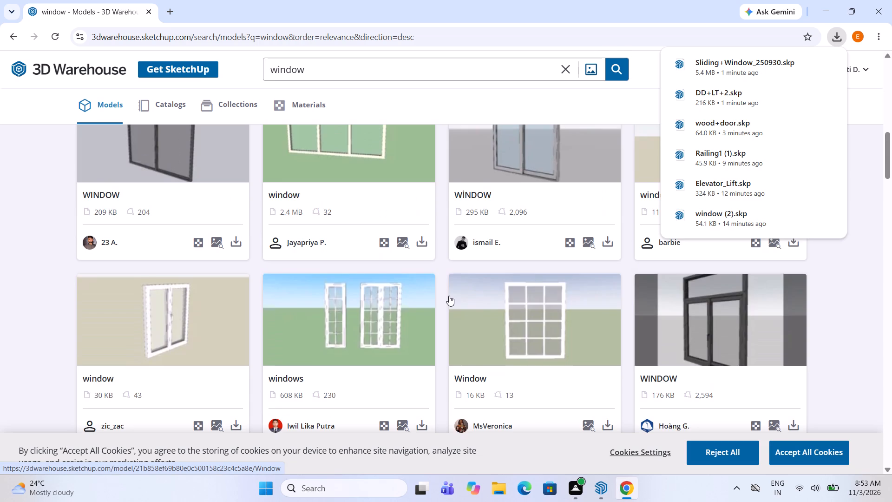
{"action": "scroll", "coordinate": [449, 296], "scroll_direction": "down", "scroll_amount": 8}
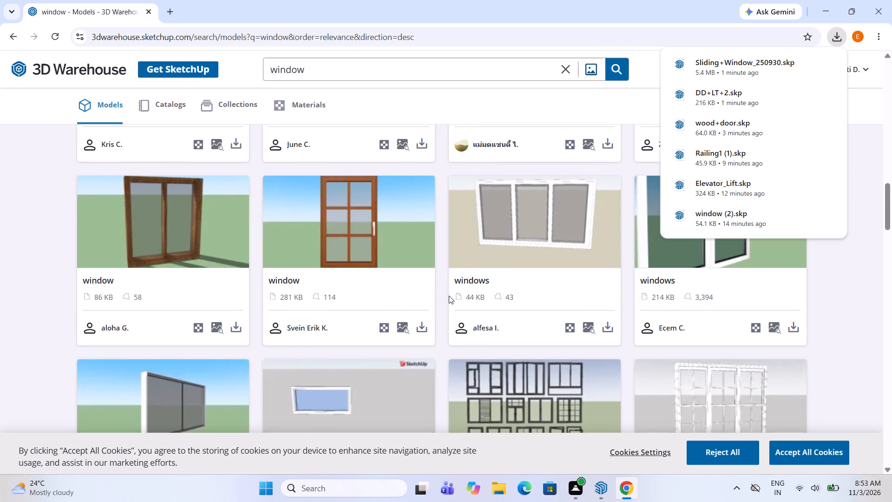
{"action": "left_click", "coordinate": [235, 327]}
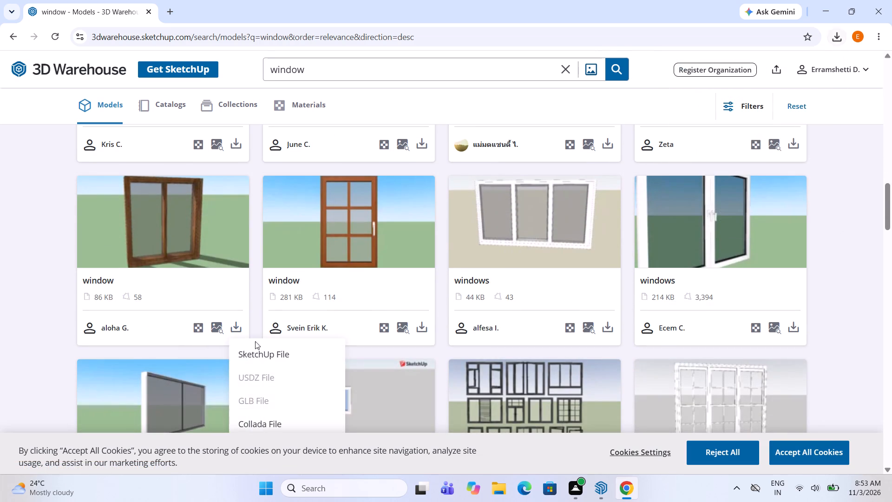
{"action": "left_click", "coordinate": [260, 349]}
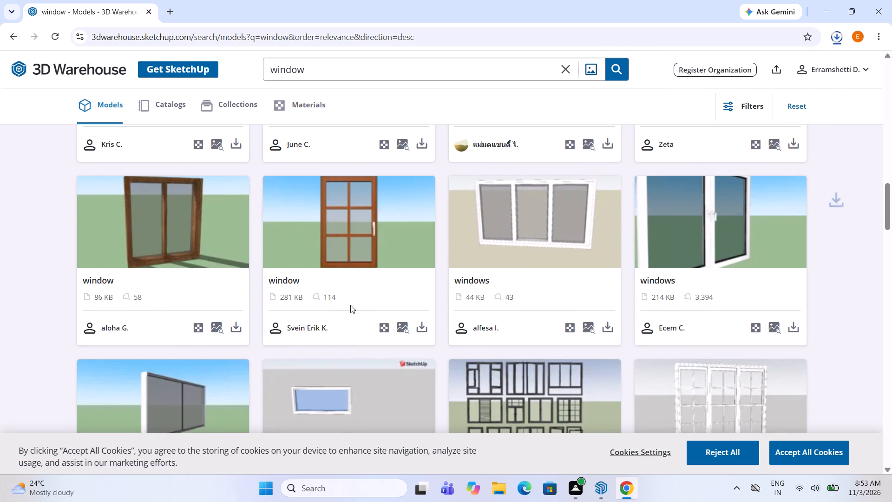
{"action": "scroll", "coordinate": [376, 313], "scroll_direction": "down", "scroll_amount": 1}
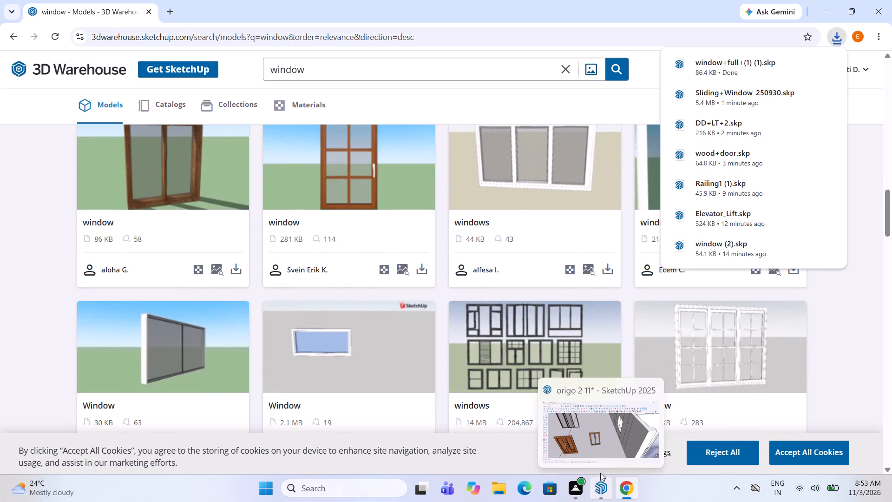
Switch to SketchUp, import window+full+(1) (1) from Downloads, and place it on the ground beside the double door.
{"action": "left_click", "coordinate": [598, 456]}
{"action": "left_click", "coordinate": [10, 15]}
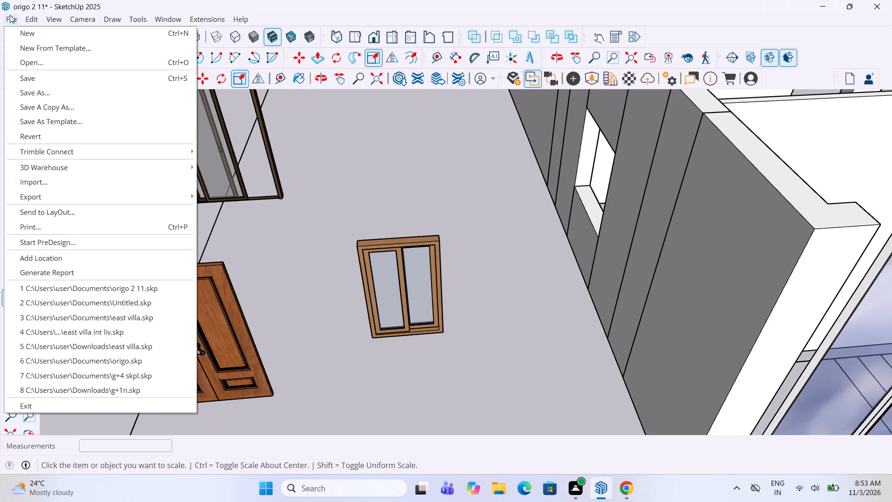
{"action": "left_click", "coordinate": [56, 179]}
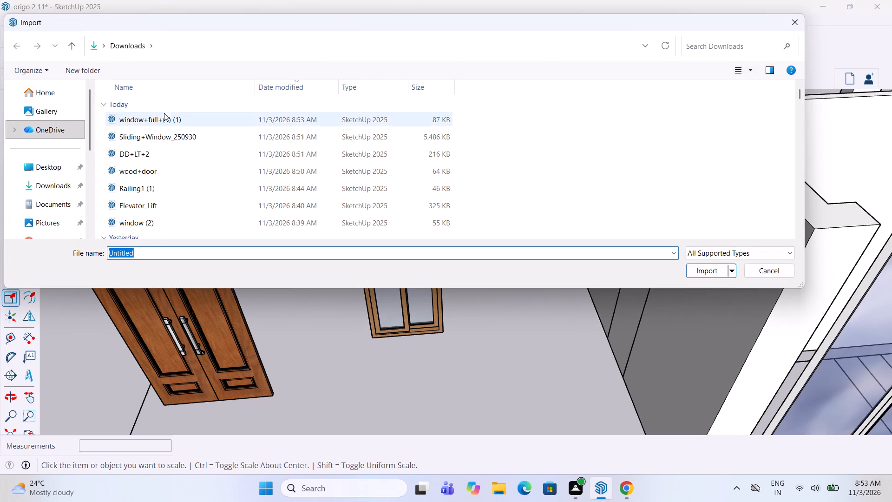
{"action": "left_click", "coordinate": [164, 113]}
{"action": "left_click", "coordinate": [698, 265]}
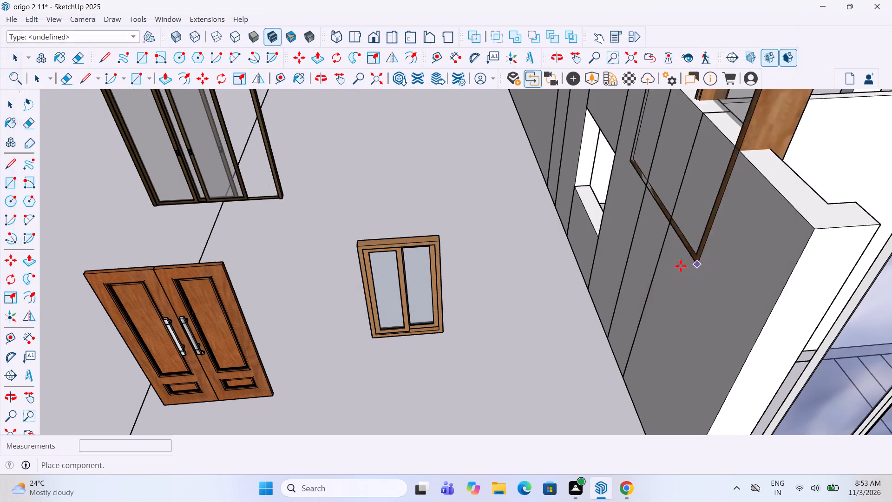
{"action": "scroll", "coordinate": [373, 319], "scroll_direction": "down", "scroll_amount": 10}
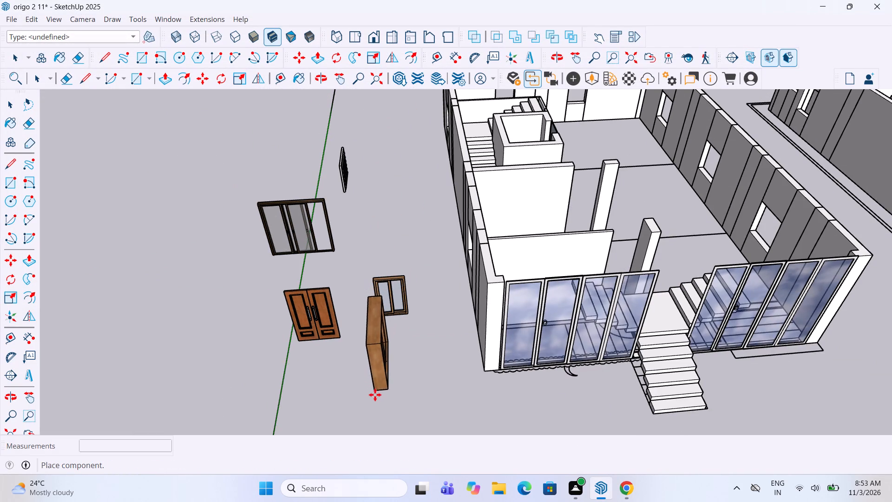
{"action": "left_click", "coordinate": [375, 396]}
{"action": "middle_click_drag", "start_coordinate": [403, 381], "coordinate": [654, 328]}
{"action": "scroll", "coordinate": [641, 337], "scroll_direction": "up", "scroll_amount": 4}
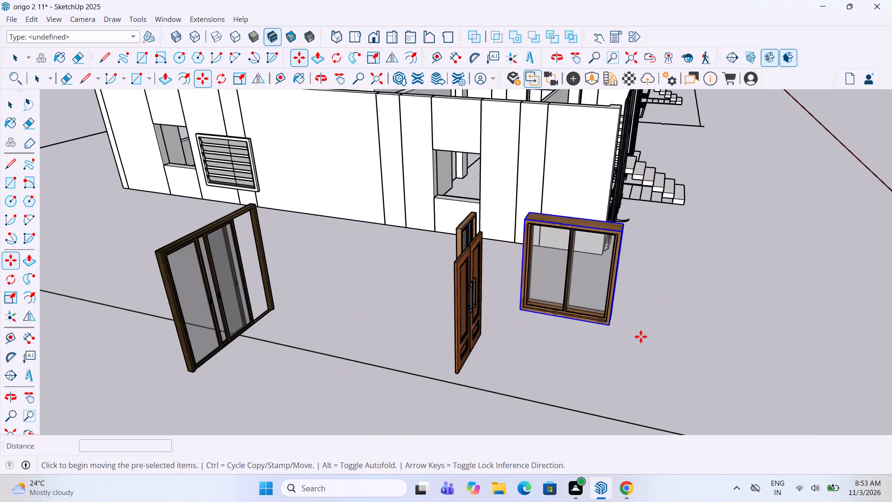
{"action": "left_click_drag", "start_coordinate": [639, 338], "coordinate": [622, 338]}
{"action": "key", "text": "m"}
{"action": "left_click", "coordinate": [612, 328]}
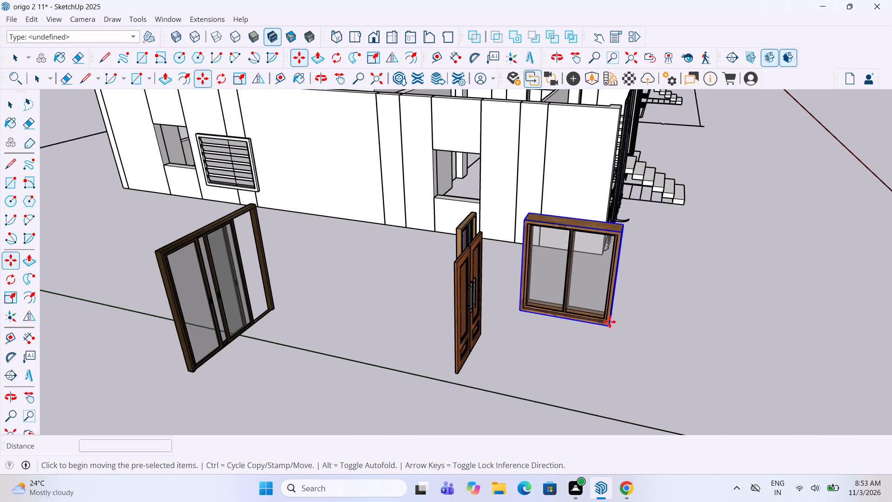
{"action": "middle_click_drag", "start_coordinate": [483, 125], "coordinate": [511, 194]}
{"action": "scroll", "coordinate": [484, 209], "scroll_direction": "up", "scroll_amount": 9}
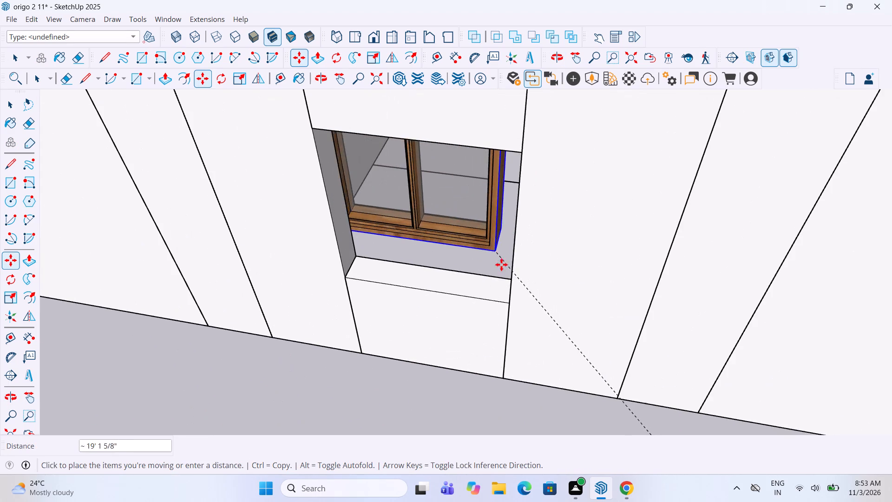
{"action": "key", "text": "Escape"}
Copy the brown two-pane window about 15' 5" from the ground to the lower corner of the nearest exterior wall opening.
{"action": "scroll", "coordinate": [485, 278], "scroll_direction": "down", "scroll_amount": 11}
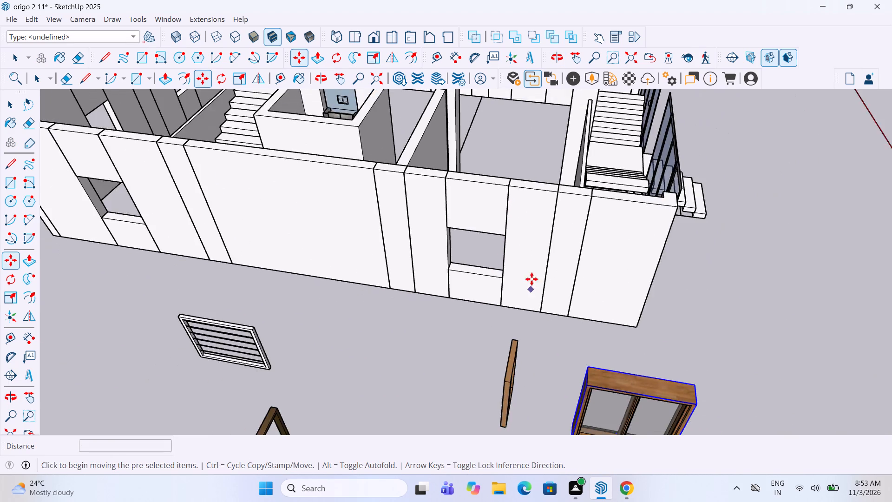
{"action": "scroll", "coordinate": [532, 278], "scroll_direction": "down", "scroll_amount": 3}
{"action": "scroll", "coordinate": [610, 398], "scroll_direction": "up", "scroll_amount": 4}
{"action": "key", "text": "m"}
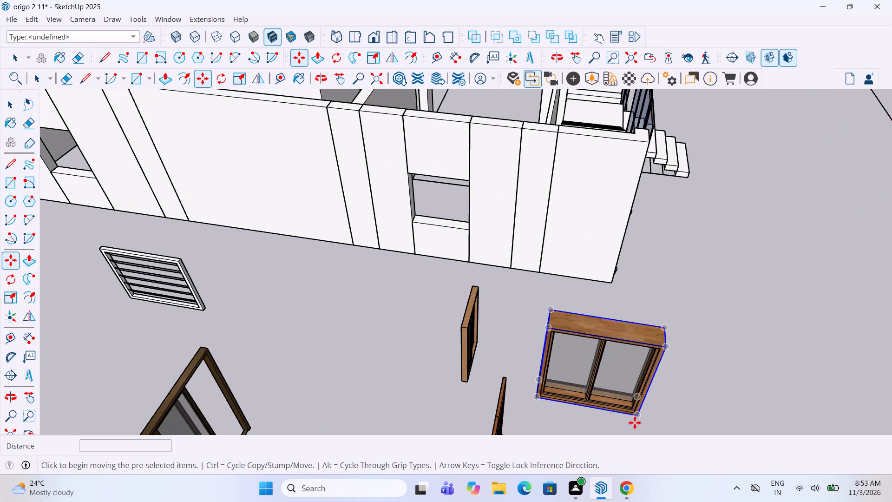
{"action": "left_click", "coordinate": [639, 422]}
{"action": "scroll", "coordinate": [501, 242], "scroll_direction": "up", "scroll_amount": 8}
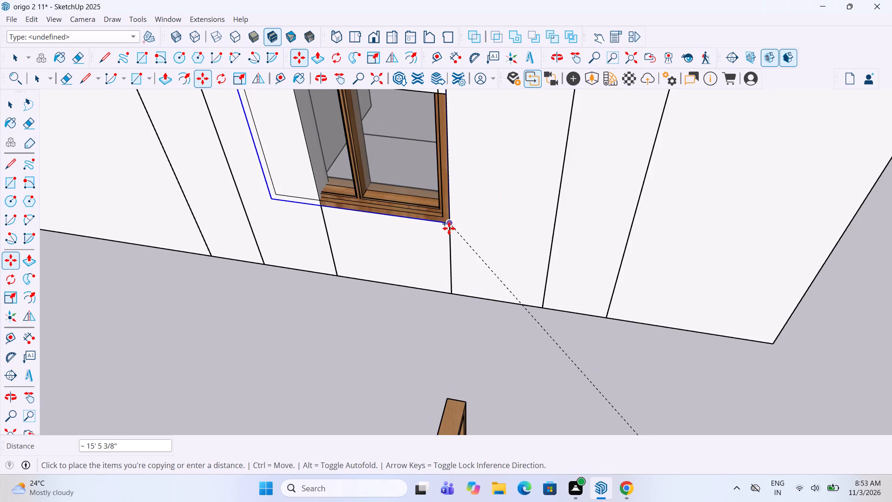
{"action": "left_click", "coordinate": [449, 228]}
Scale the copied window to the opening's size, with the width at about 0.71 and the height lowered to the opening's top edge.
{"action": "scroll", "coordinate": [433, 309], "scroll_direction": "down", "scroll_amount": 6}
{"action": "middle_click_drag", "start_coordinate": [268, 275], "coordinate": [335, 273]}
{"action": "scroll", "coordinate": [355, 156], "scroll_direction": "up", "scroll_amount": 1}
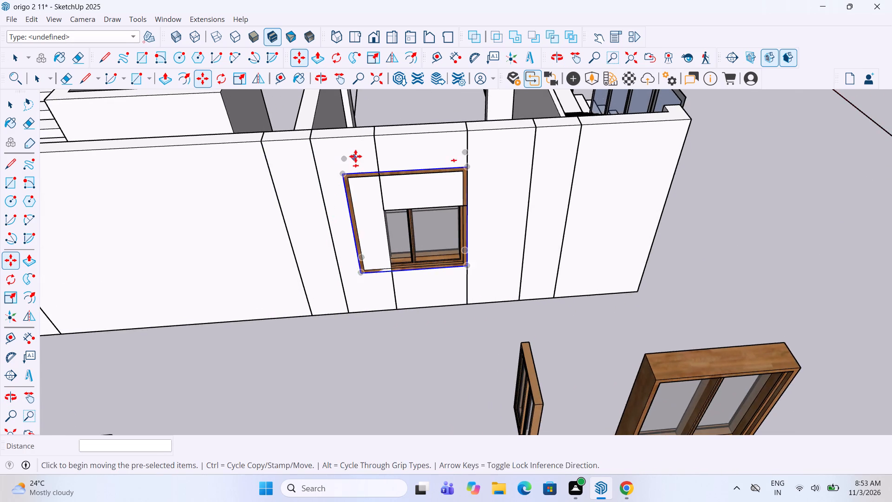
{"action": "scroll", "coordinate": [355, 156], "scroll_direction": "up", "scroll_amount": 1}
{"action": "key", "text": "s"}
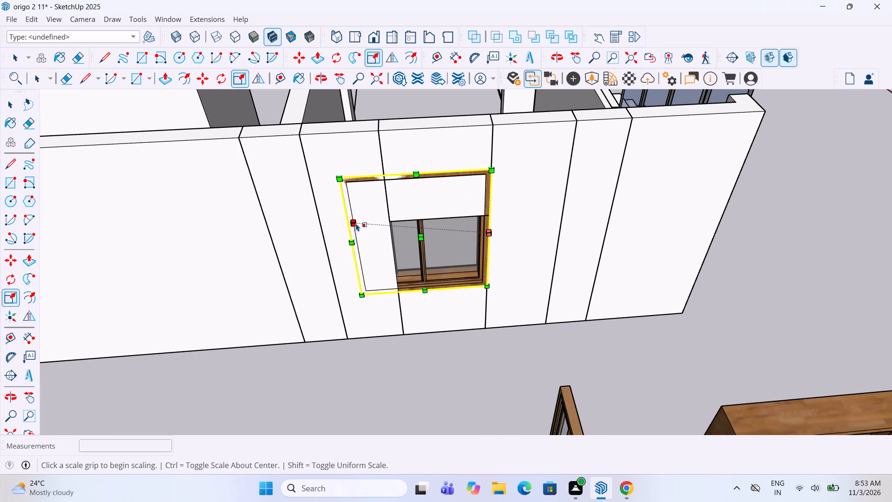
{"action": "left_click_drag", "start_coordinate": [356, 230], "coordinate": [393, 231]}
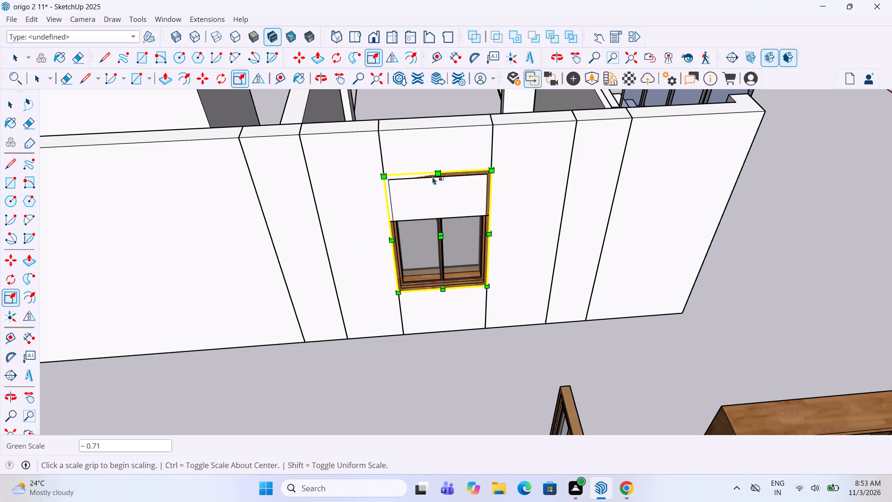
{"action": "scroll", "coordinate": [429, 169], "scroll_direction": "up", "scroll_amount": 3}
{"action": "left_click_drag", "start_coordinate": [440, 159], "coordinate": [450, 236]}
{"action": "key", "text": "space"}
{"action": "left_click", "coordinate": [406, 362]}
Scale the fitted window's depth to 0.47 from the room side of the wall.
{"action": "middle_click_drag", "start_coordinate": [328, 269], "coordinate": [429, 288]}
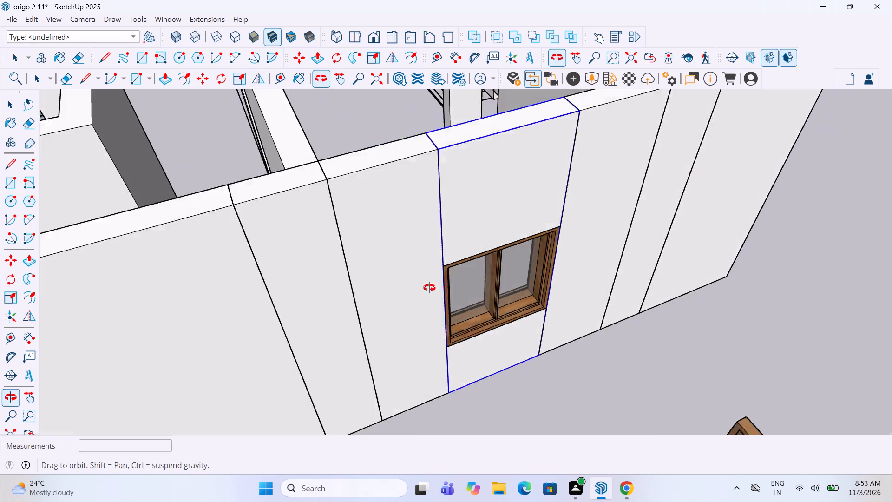
{"action": "middle_click_drag", "start_coordinate": [429, 288], "coordinate": [729, 325]}
{"action": "scroll", "coordinate": [587, 164], "scroll_direction": "up", "scroll_amount": 6}
{"action": "left_click", "coordinate": [581, 199]}
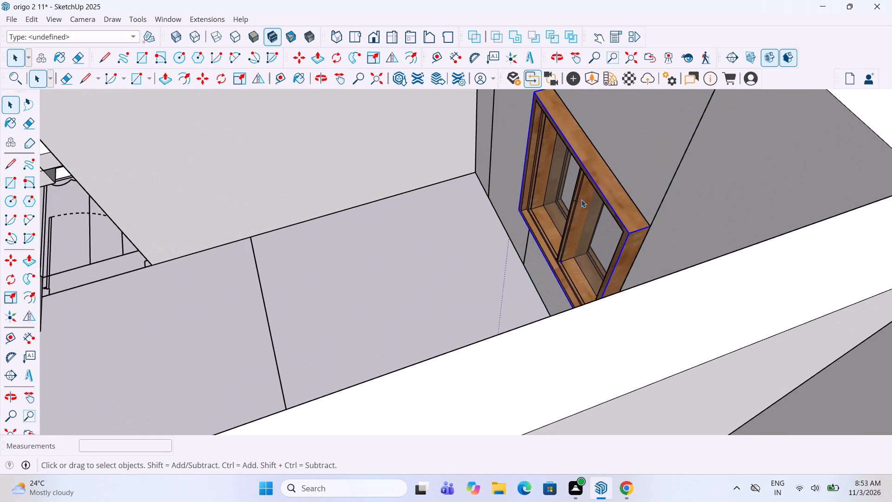
{"action": "scroll", "coordinate": [581, 199], "scroll_direction": "up", "scroll_amount": 2}
{"action": "key", "text": "s"}
{"action": "left_click_drag", "start_coordinate": [561, 223], "coordinate": [570, 223]}
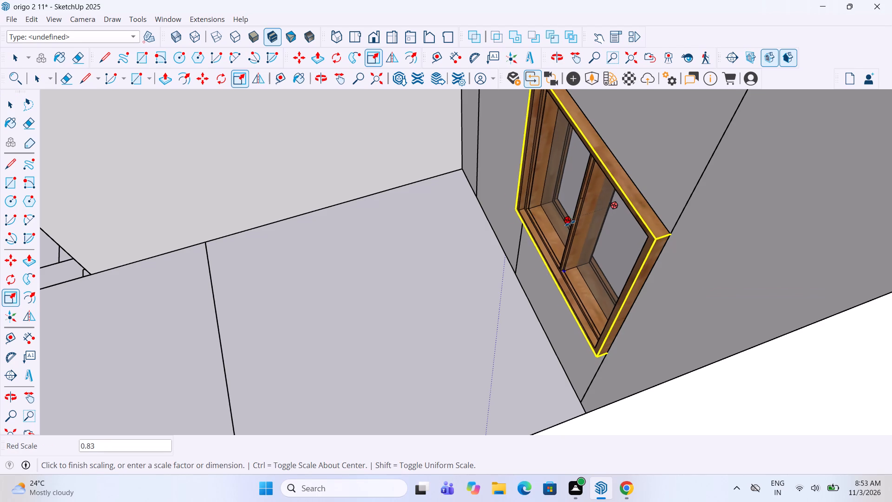
{"action": "left_click_drag", "start_coordinate": [570, 223], "coordinate": [592, 223]}
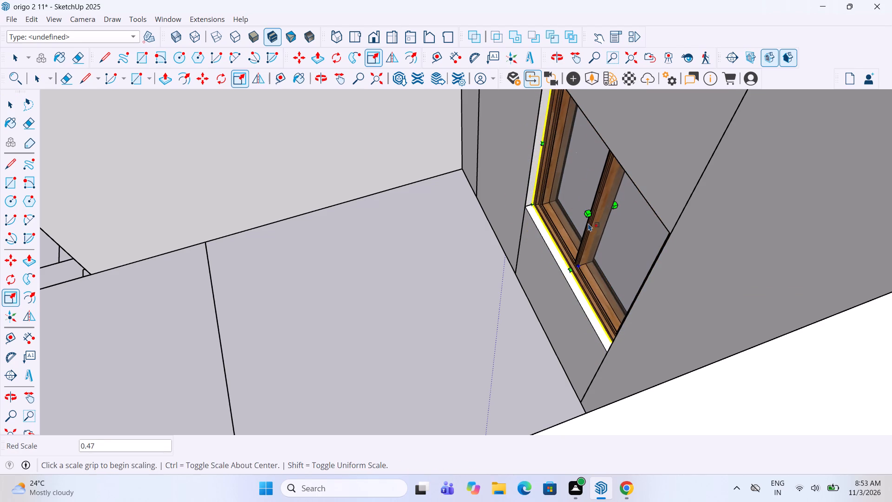
{"action": "key", "text": "space"}
{"action": "left_click", "coordinate": [506, 291]}
Copy the fitted window along the same exterior wall into the opening near its far end.
{"action": "scroll", "coordinate": [502, 290], "scroll_direction": "down", "scroll_amount": 5}
{"action": "middle_click_drag", "start_coordinate": [659, 225], "coordinate": [243, 187]}
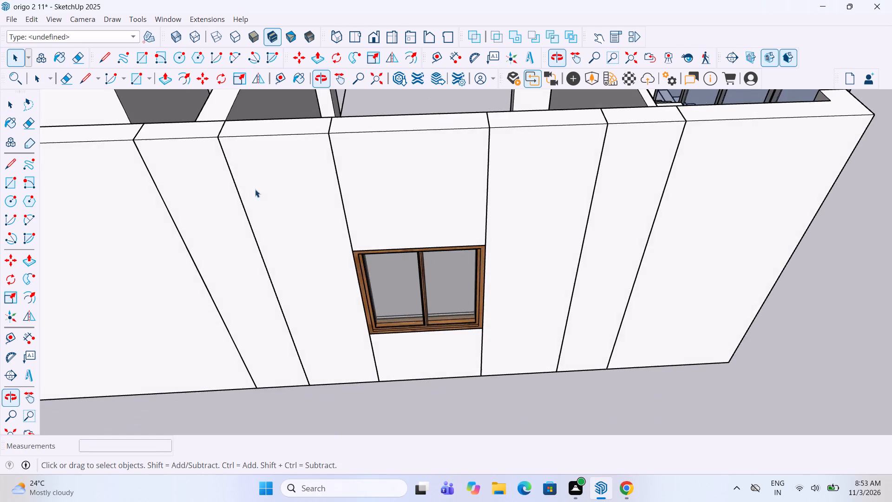
{"action": "scroll", "coordinate": [506, 185], "scroll_direction": "down", "scroll_amount": 5}
{"action": "scroll", "coordinate": [462, 263], "scroll_direction": "up", "scroll_amount": 4}
{"action": "left_click", "coordinate": [455, 265]}
{"action": "scroll", "coordinate": [486, 291], "scroll_direction": "up", "scroll_amount": 3}
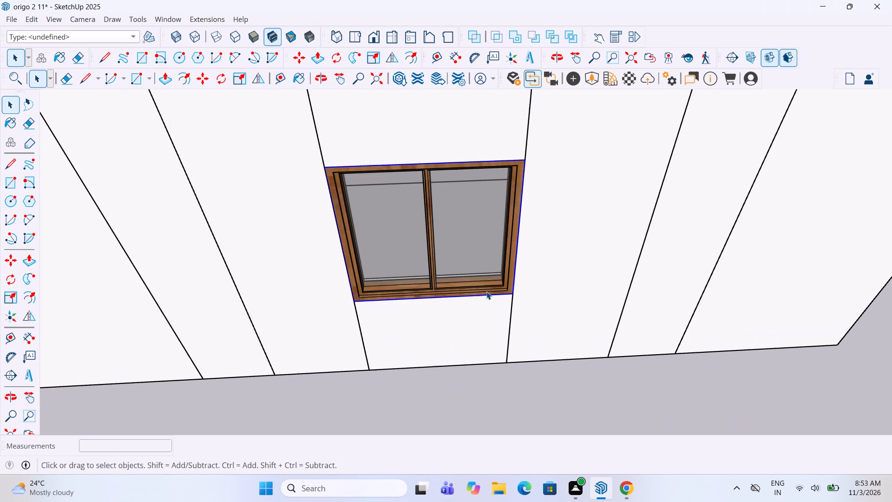
{"action": "left_click", "coordinate": [435, 262]}
{"action": "key", "text": "space"}
{"action": "left_click", "coordinate": [458, 395]}
{"action": "scroll", "coordinate": [493, 310], "scroll_direction": "down", "scroll_amount": 4}
{"action": "left_click", "coordinate": [453, 274]}
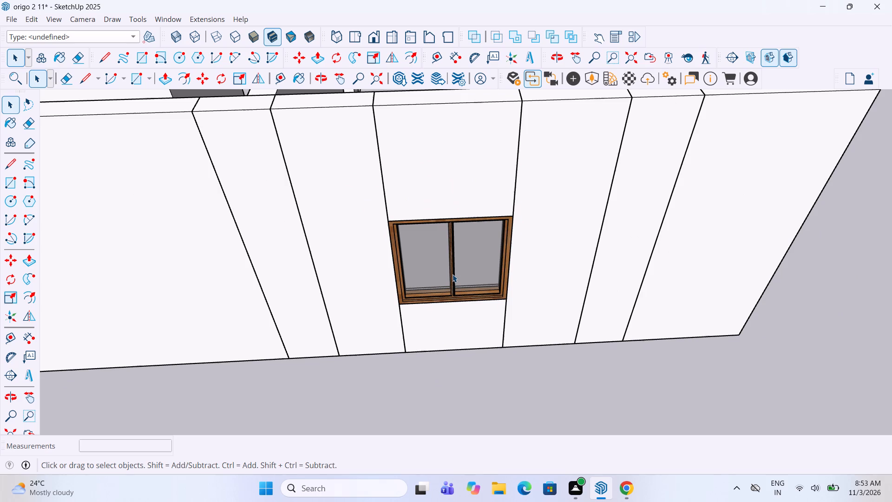
{"action": "key", "text": "m"}
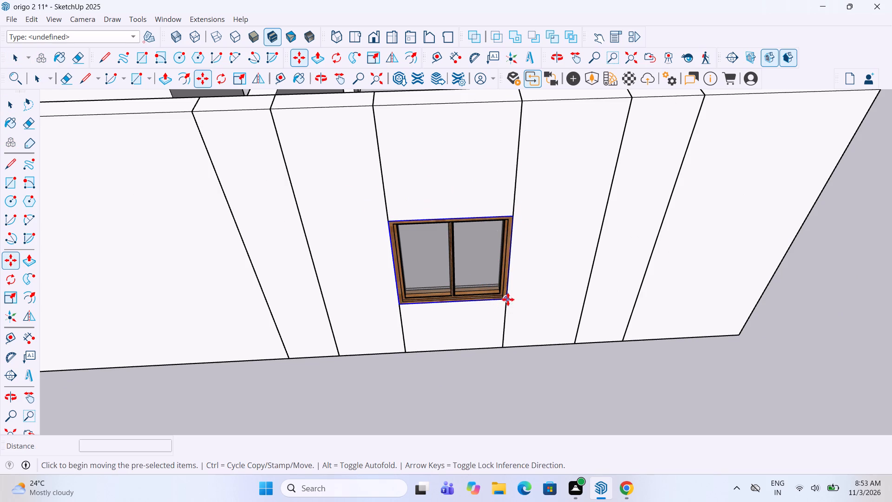
{"action": "left_click", "coordinate": [506, 298]}
{"action": "scroll", "coordinate": [591, 271], "scroll_direction": "down", "scroll_amount": 14}
{"action": "scroll", "coordinate": [391, 282], "scroll_direction": "up", "scroll_amount": 5}
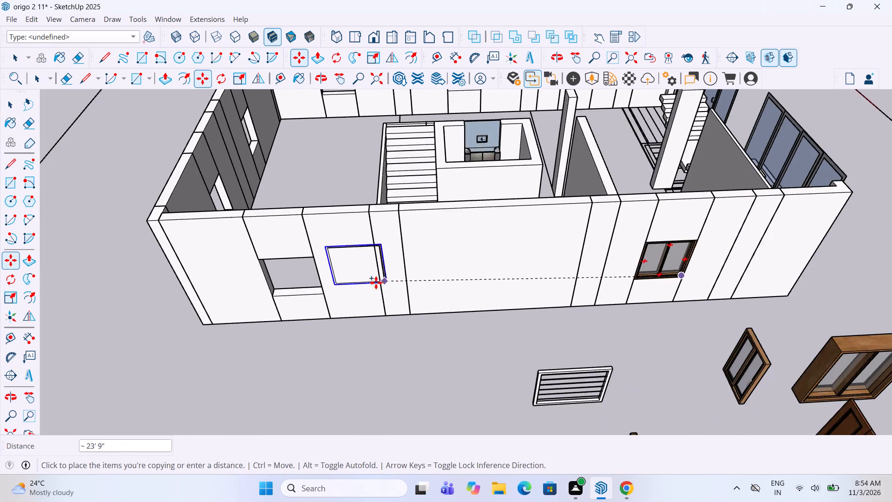
{"action": "scroll", "coordinate": [376, 283], "scroll_direction": "up", "scroll_amount": 4}
{"action": "left_click", "coordinate": [301, 298]}
Move the new window copy so its lower corner meets the lower corner of the opening.
{"action": "scroll", "coordinate": [308, 300], "scroll_direction": "up", "scroll_amount": 3}
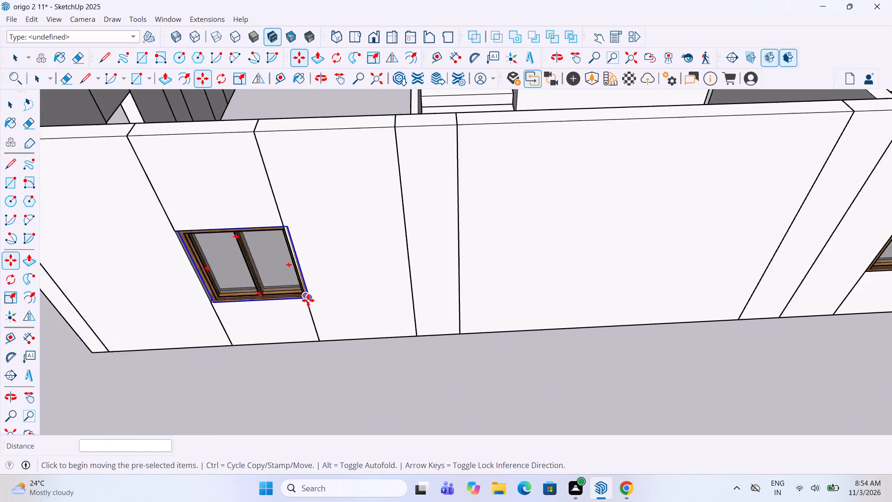
{"action": "scroll", "coordinate": [308, 300], "scroll_direction": "up", "scroll_amount": 1}
{"action": "scroll", "coordinate": [317, 301], "scroll_direction": "down", "scroll_amount": 2}
{"action": "middle_click_drag", "start_coordinate": [330, 300], "coordinate": [369, 291]}
{"action": "scroll", "coordinate": [320, 304], "scroll_direction": "up", "scroll_amount": 9}
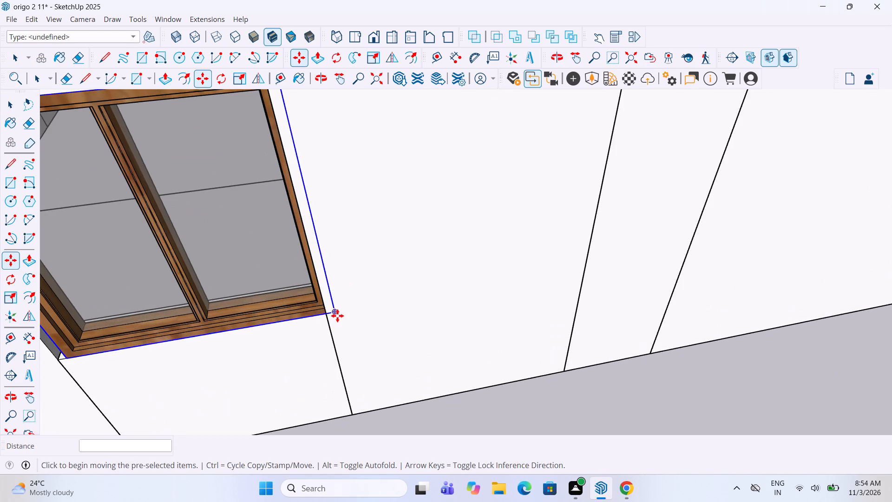
{"action": "left_click", "coordinate": [337, 316]}
{"action": "left_click", "coordinate": [326, 314]}
Copy the aligned window about 31' 6" across the building into the end opening of the opposite long wall.
{"action": "key", "text": "m"}
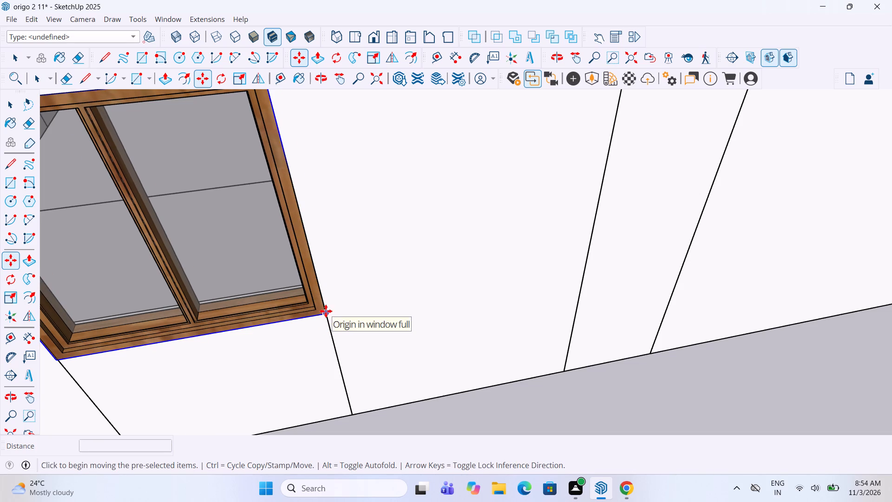
{"action": "left_click", "coordinate": [324, 316], "text": "ctrl"}
{"action": "scroll", "coordinate": [327, 359], "scroll_direction": "down", "scroll_amount": 8}
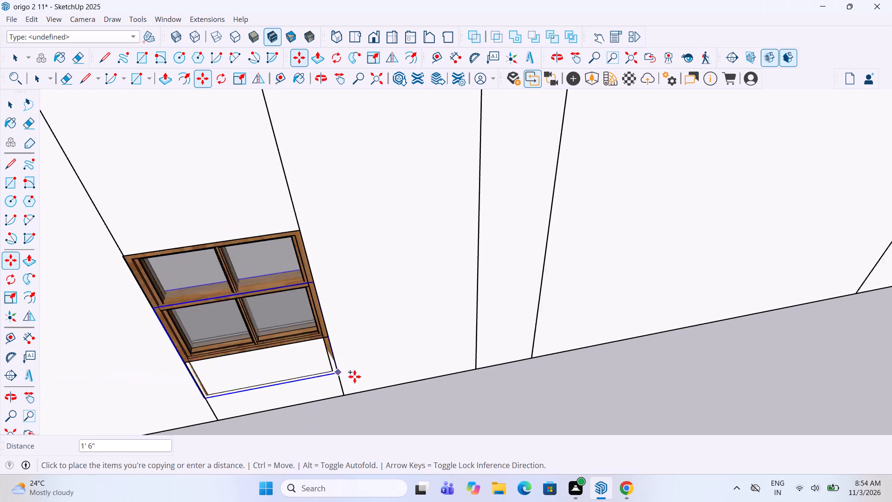
{"action": "scroll", "coordinate": [354, 376], "scroll_direction": "down", "scroll_amount": 3}
{"action": "scroll", "coordinate": [443, 366], "scroll_direction": "down", "scroll_amount": 9}
{"action": "scroll", "coordinate": [380, 227], "scroll_direction": "up", "scroll_amount": 13}
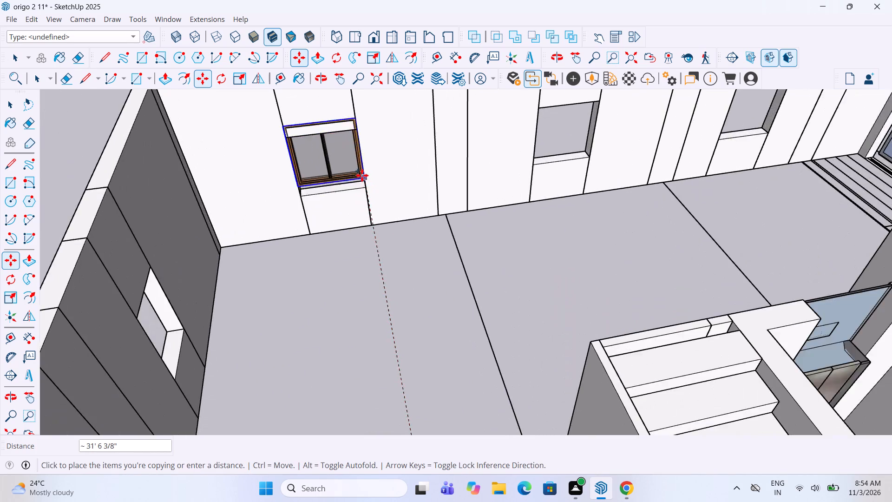
{"action": "scroll", "coordinate": [362, 175], "scroll_direction": "up", "scroll_amount": 10}
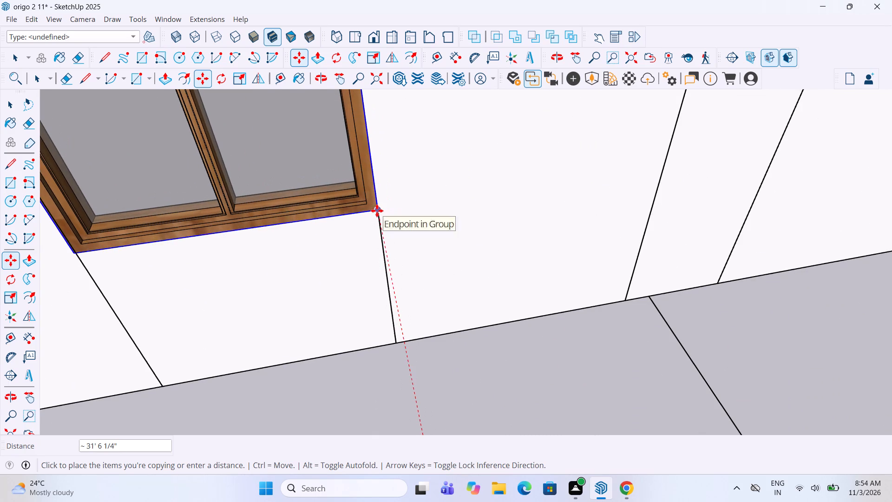
{"action": "left_click", "coordinate": [377, 211]}
Copy the window about 14' 9 3/4" along the opposite long wall into its middle opening.
{"action": "key", "text": "m"}
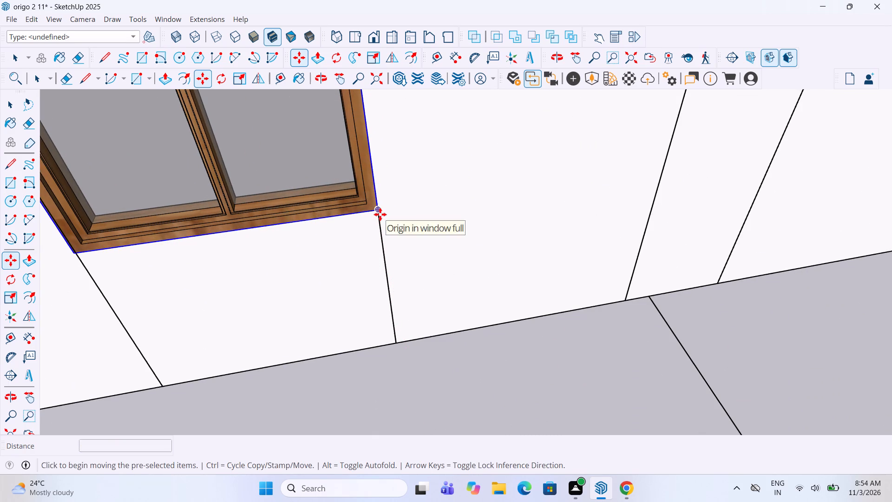
{"action": "left_click", "coordinate": [380, 214], "text": "ctrl"}
{"action": "scroll", "coordinate": [335, 256], "scroll_direction": "down", "scroll_amount": 13}
{"action": "scroll", "coordinate": [277, 271], "scroll_direction": "down", "scroll_amount": 2}
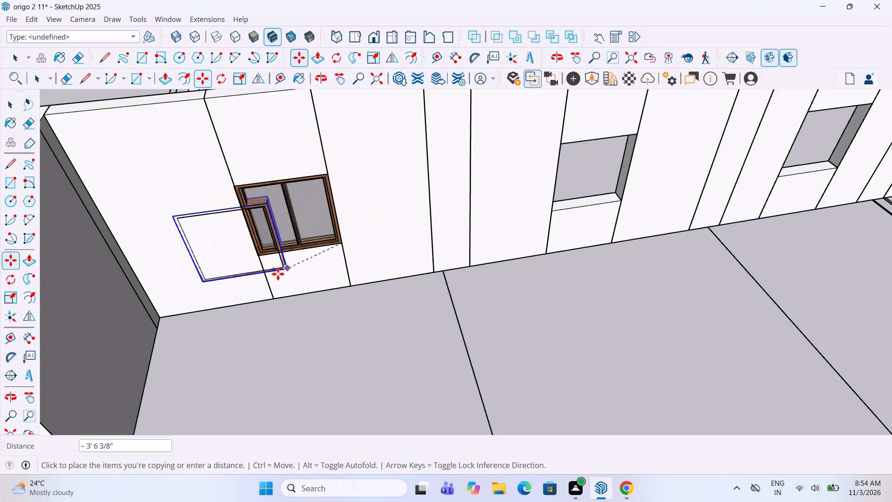
{"action": "scroll", "coordinate": [278, 274], "scroll_direction": "down", "scroll_amount": 3}
{"action": "middle_click_drag", "start_coordinate": [472, 234], "coordinate": [428, 239]}
{"action": "scroll", "coordinate": [506, 240], "scroll_direction": "up", "scroll_amount": 8}
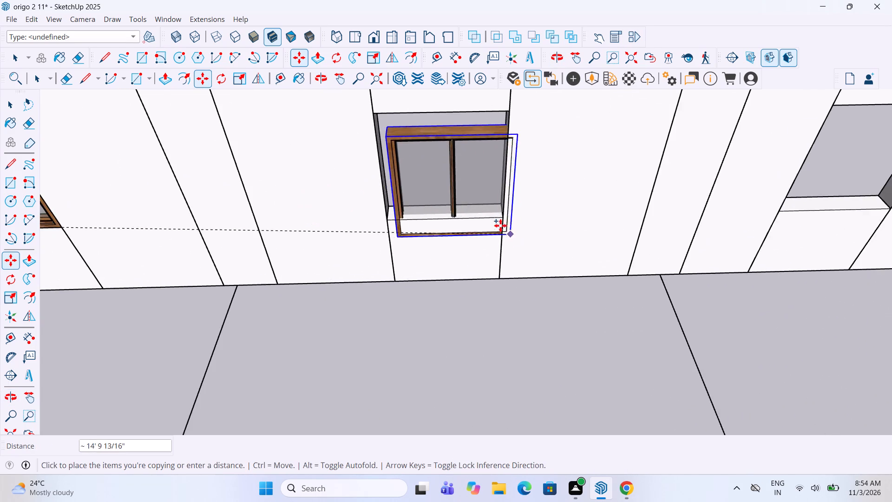
{"action": "scroll", "coordinate": [495, 220], "scroll_direction": "up", "scroll_amount": 4}
{"action": "left_click", "coordinate": [507, 215]}
Copy the window about 13' 6 1/4" along the same wall into the opening nearest the entrance stairs.
{"action": "key", "text": "m"}
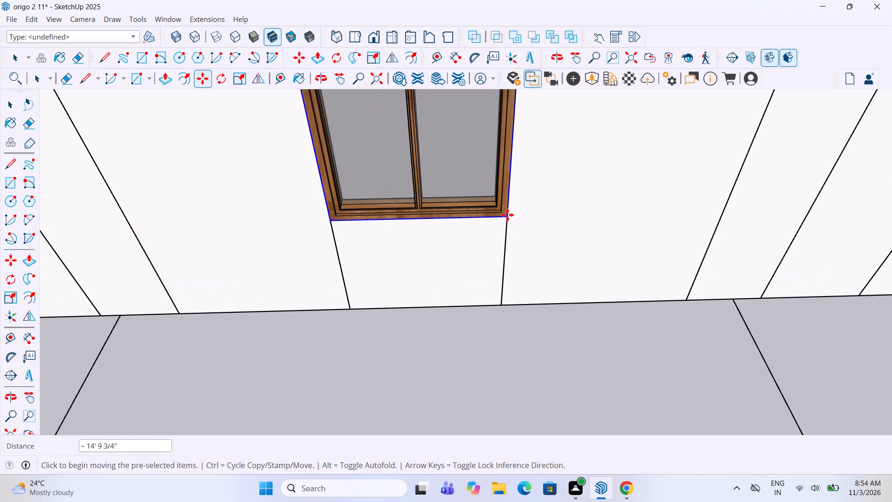
{"action": "left_click", "coordinate": [507, 222]}
{"action": "scroll", "coordinate": [399, 256], "scroll_direction": "down", "scroll_amount": 5}
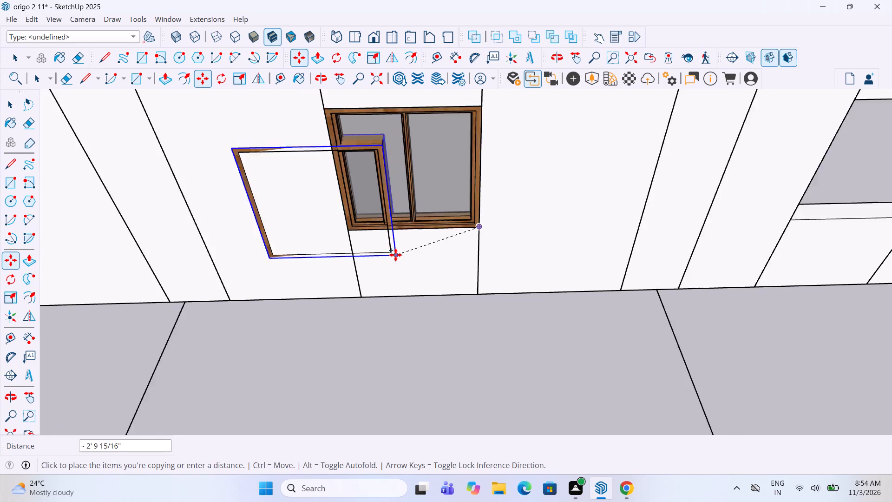
{"action": "scroll", "coordinate": [395, 255], "scroll_direction": "down", "scroll_amount": 9}
{"action": "scroll", "coordinate": [605, 218], "scroll_direction": "up", "scroll_amount": 14}
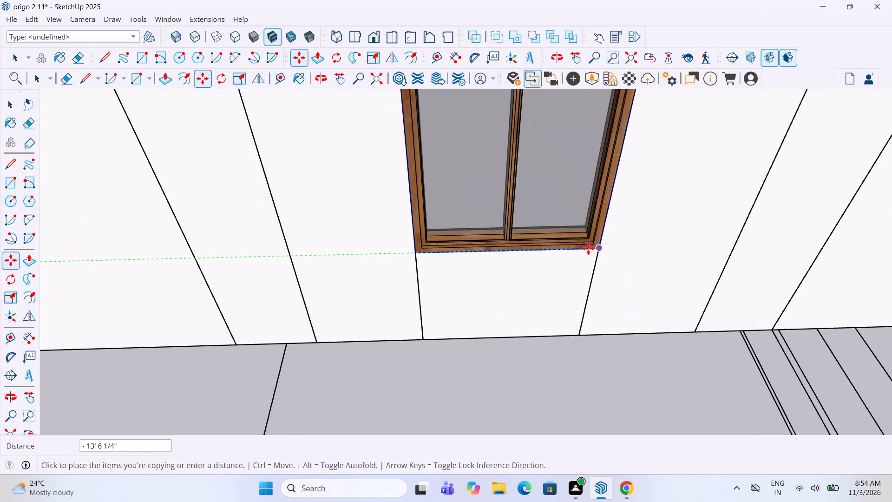
{"action": "left_click", "coordinate": [600, 247]}
Copy the window across to the neighbouring floor block and fit it into the opening near its wall's stair-side end.
{"action": "key", "text": "m"}
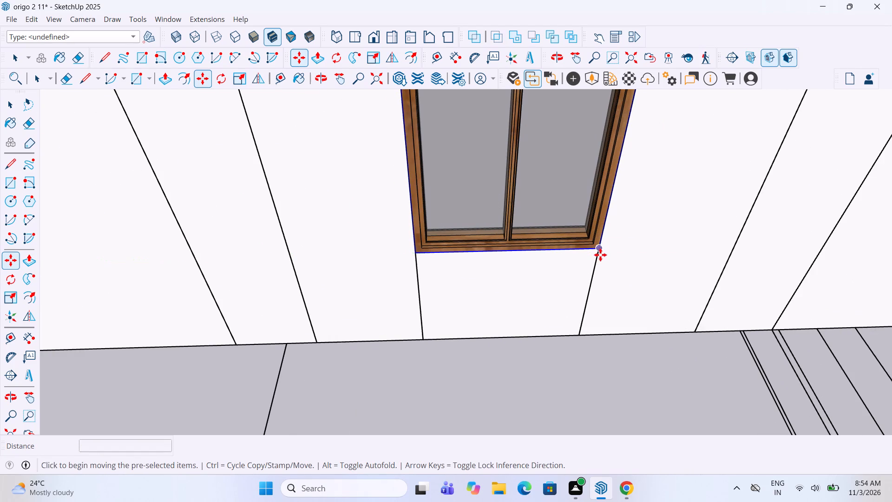
{"action": "left_click", "coordinate": [601, 251]}
{"action": "scroll", "coordinate": [500, 319], "scroll_direction": "down", "scroll_amount": 20}
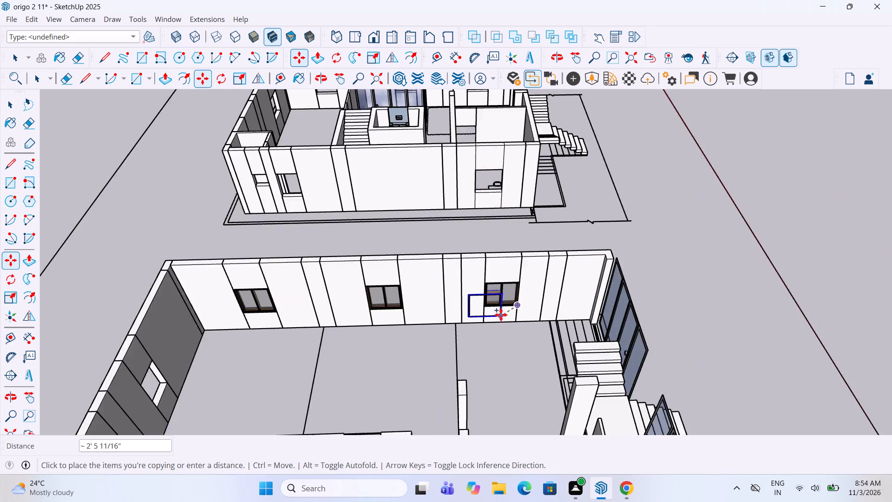
{"action": "scroll", "coordinate": [501, 315], "scroll_direction": "down", "scroll_amount": 3}
{"action": "scroll", "coordinate": [509, 238], "scroll_direction": "up", "scroll_amount": 19}
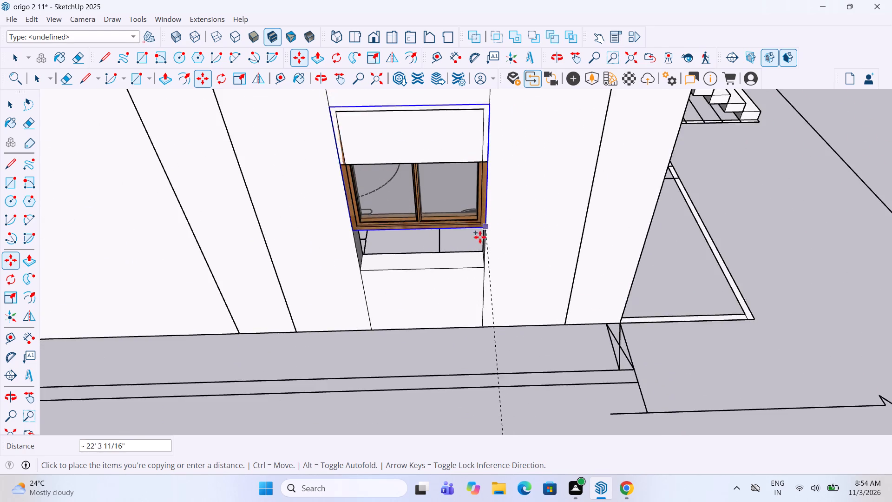
{"action": "scroll", "coordinate": [477, 241], "scroll_direction": "up", "scroll_amount": 4}
{"action": "left_click", "coordinate": [491, 288]}
Copy the two-pane window about 29' 3" along the same long wall into the wider opening near its far end.
{"action": "key", "text": "m"}
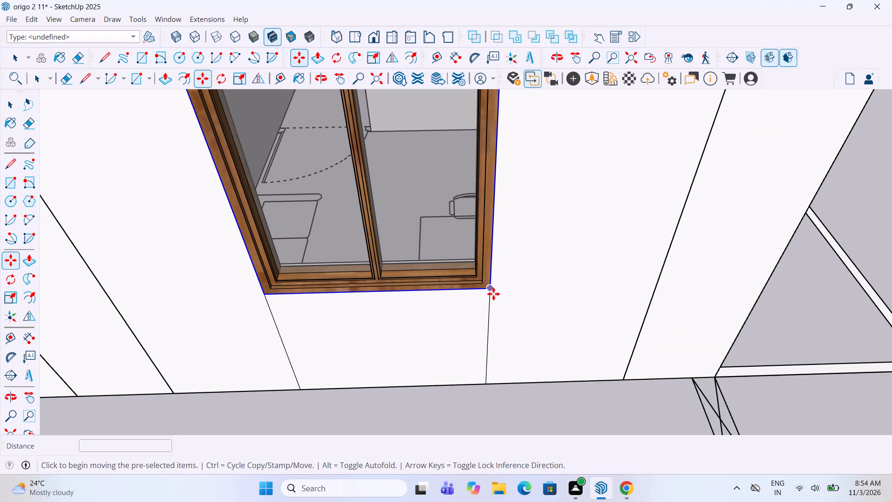
{"action": "left_click", "coordinate": [492, 291]}
{"action": "scroll", "coordinate": [607, 291], "scroll_direction": "down", "scroll_amount": 9}
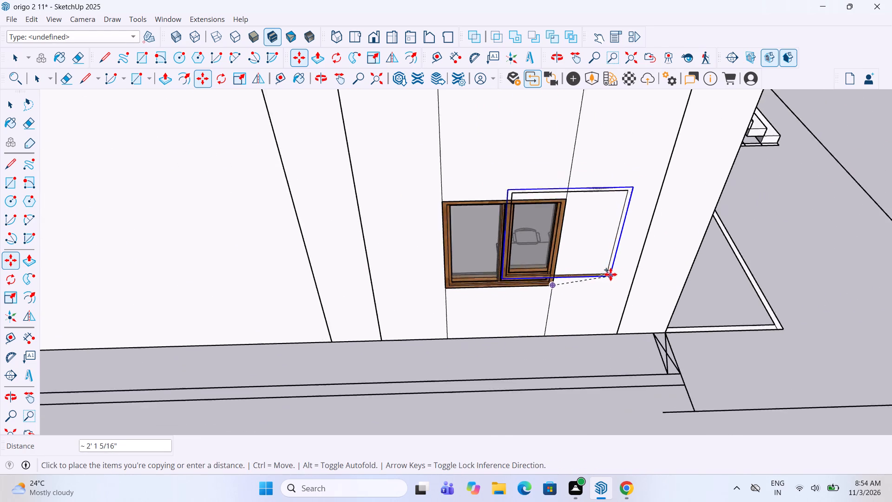
{"action": "scroll", "coordinate": [610, 274], "scroll_direction": "down", "scroll_amount": 16}
{"action": "scroll", "coordinate": [415, 271], "scroll_direction": "up", "scroll_amount": 9}
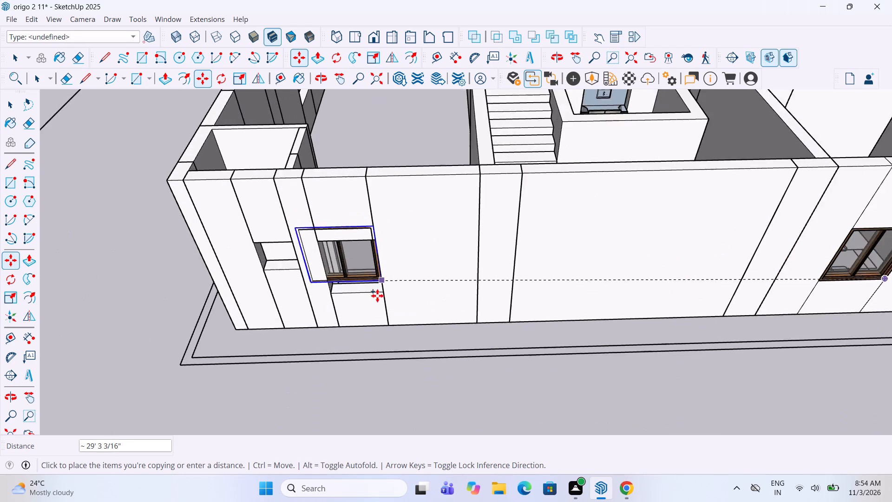
{"action": "scroll", "coordinate": [377, 296], "scroll_direction": "up", "scroll_amount": 8}
{"action": "left_click", "coordinate": [390, 291]}
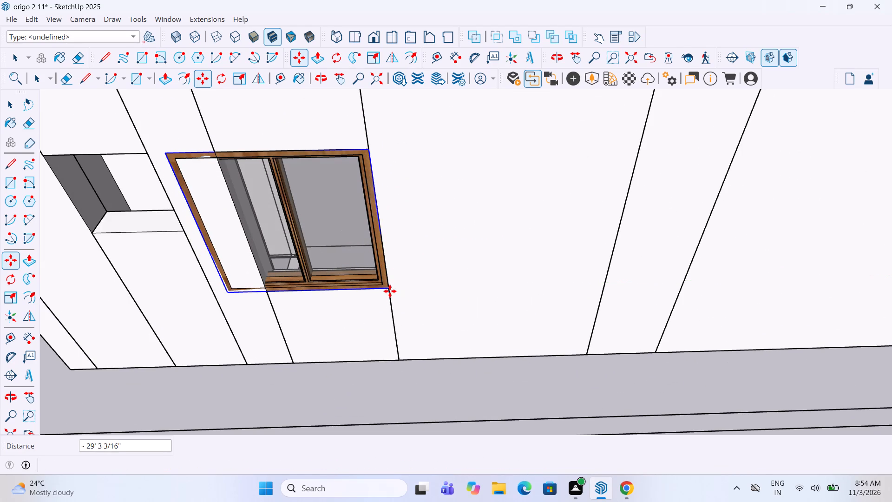
Scale the copied window's width to 0.76 along the green axis so it fits the narrower opening.
{"action": "key", "text": "s"}
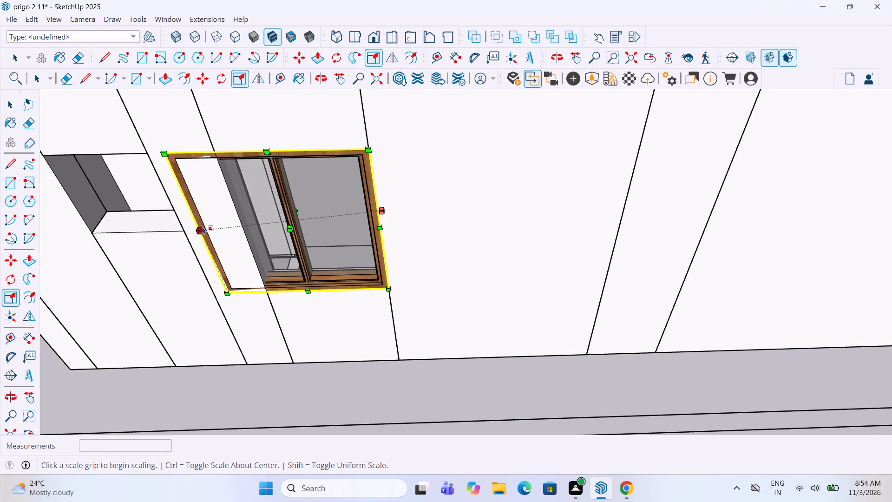
{"action": "left_click_drag", "start_coordinate": [206, 223], "coordinate": [262, 223]}
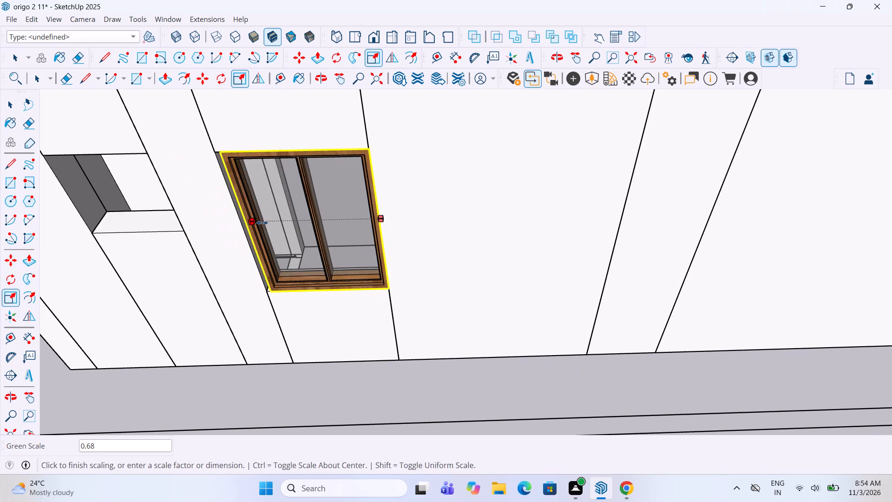
{"action": "left_click_drag", "start_coordinate": [262, 223], "coordinate": [247, 223]}
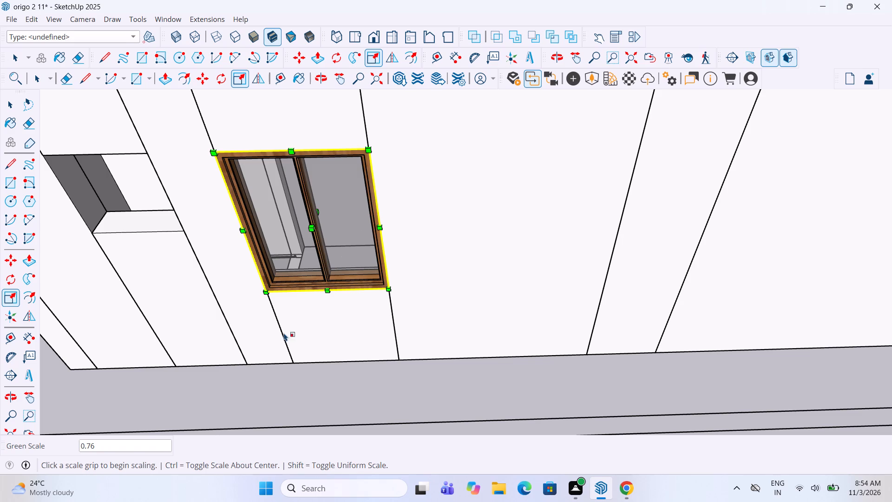
{"action": "key", "text": "space"}
{"action": "left_click", "coordinate": [295, 379]}
Copy the full-width window about 31' 6 1/4" across this floor block into the opposite wall's opening near the stairs.
{"action": "scroll", "coordinate": [306, 314], "scroll_direction": "down", "scroll_amount": 17}
{"action": "middle_click_drag", "start_coordinate": [382, 284], "coordinate": [383, 277]}
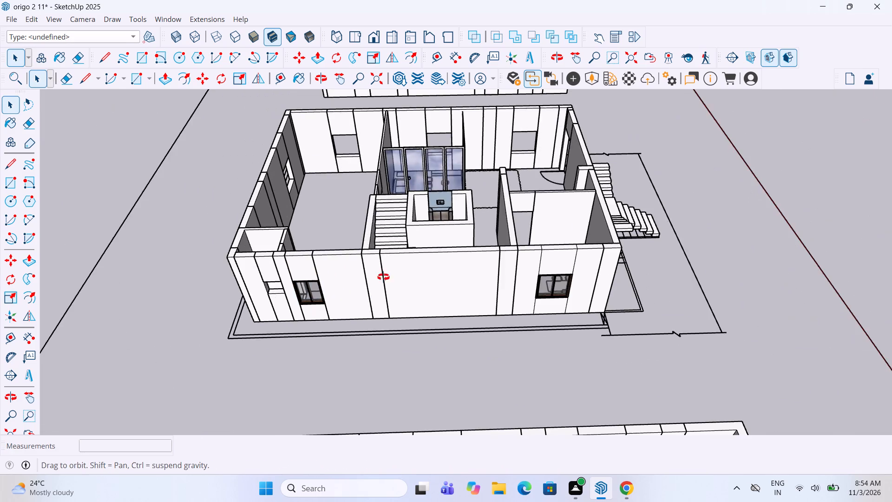
{"action": "middle_click_drag", "start_coordinate": [383, 277], "coordinate": [365, 252]}
{"action": "scroll", "coordinate": [553, 288], "scroll_direction": "up", "scroll_amount": 5}
{"action": "left_click", "coordinate": [548, 276]}
{"action": "scroll", "coordinate": [564, 297], "scroll_direction": "up", "scroll_amount": 9}
{"action": "key", "text": "m"}
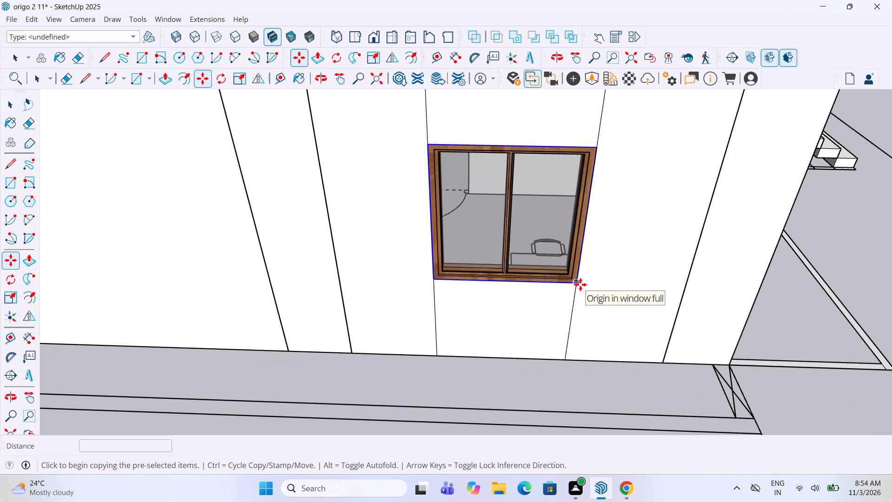
{"action": "left_click", "coordinate": [580, 284]}
{"action": "scroll", "coordinate": [551, 357], "scroll_direction": "down", "scroll_amount": 18}
{"action": "scroll", "coordinate": [540, 241], "scroll_direction": "up", "scroll_amount": 5}
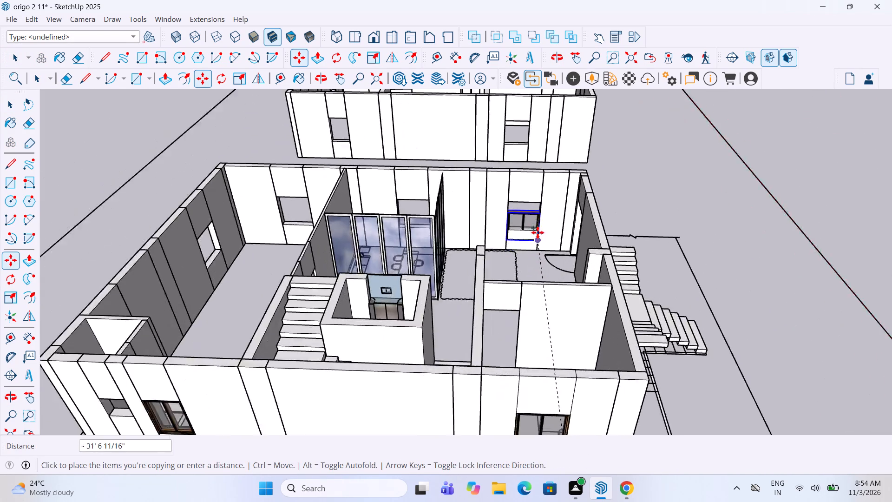
{"action": "scroll", "coordinate": [540, 224], "scroll_direction": "up", "scroll_amount": 11}
{"action": "left_click", "coordinate": [533, 244]}
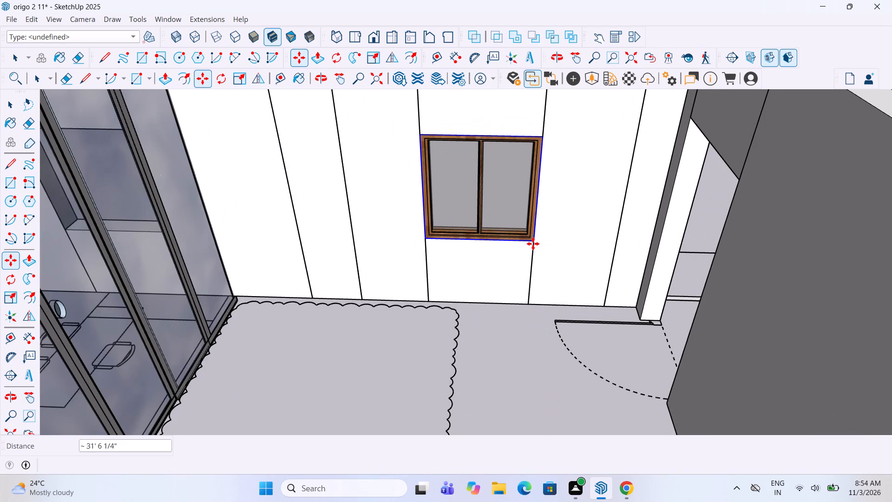
Copy the window along the opposite wall into the middle opening, beyond the glass partition.
{"action": "key", "text": "m"}
{"action": "left_click", "coordinate": [538, 242]}
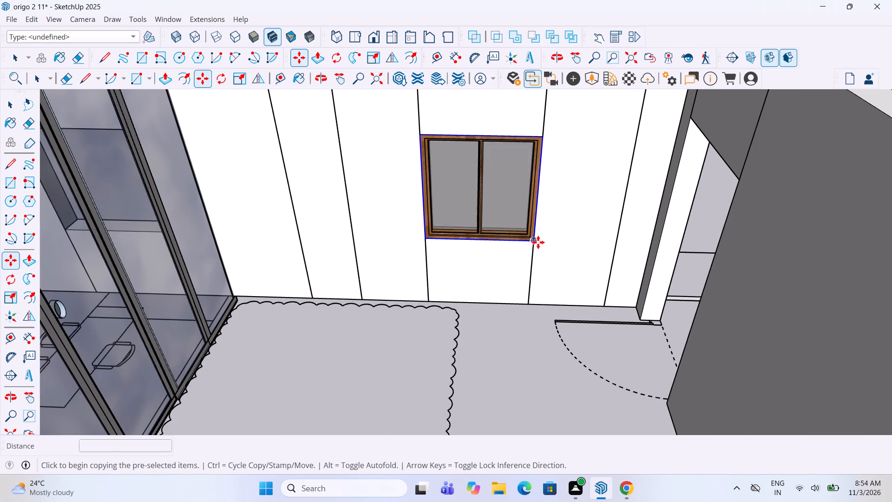
{"action": "scroll", "coordinate": [645, 280], "scroll_direction": "down", "scroll_amount": 16}
{"action": "scroll", "coordinate": [496, 254], "scroll_direction": "up", "scroll_amount": 4}
{"action": "middle_click_drag", "start_coordinate": [490, 239], "coordinate": [499, 281]}
{"action": "scroll", "coordinate": [571, 289], "scroll_direction": "up", "scroll_amount": 15}
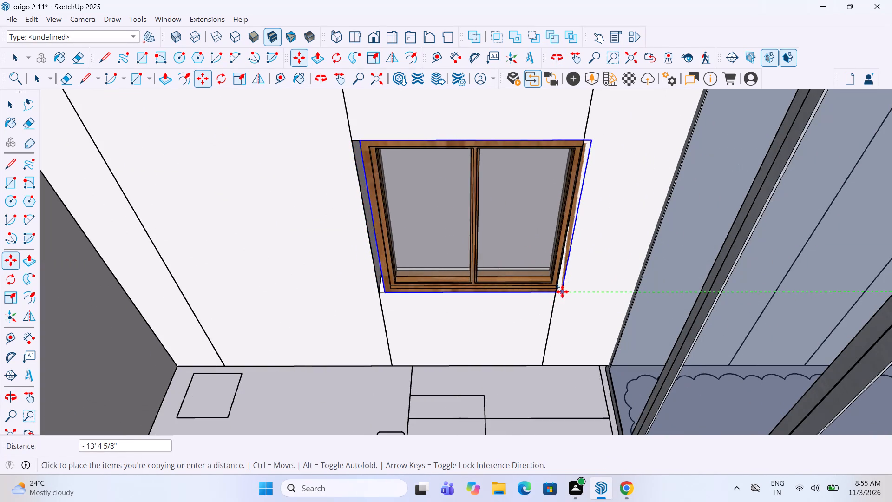
{"action": "left_click", "coordinate": [557, 292]}
Copy the window about 14' 9 3/4" along the same wall into the opening of the large end room.
{"action": "key", "text": "m"}
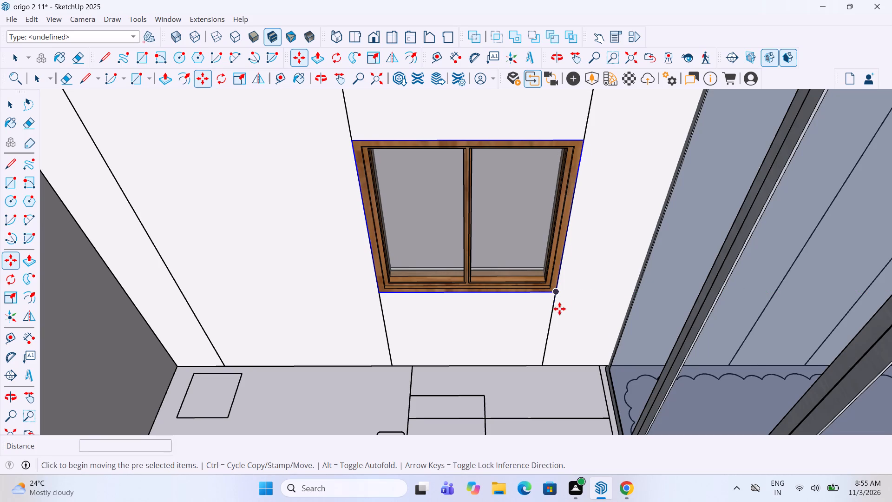
{"action": "left_click", "coordinate": [557, 298]}
{"action": "scroll", "coordinate": [634, 283], "scroll_direction": "down", "scroll_amount": 12}
{"action": "scroll", "coordinate": [335, 297], "scroll_direction": "up", "scroll_amount": 2}
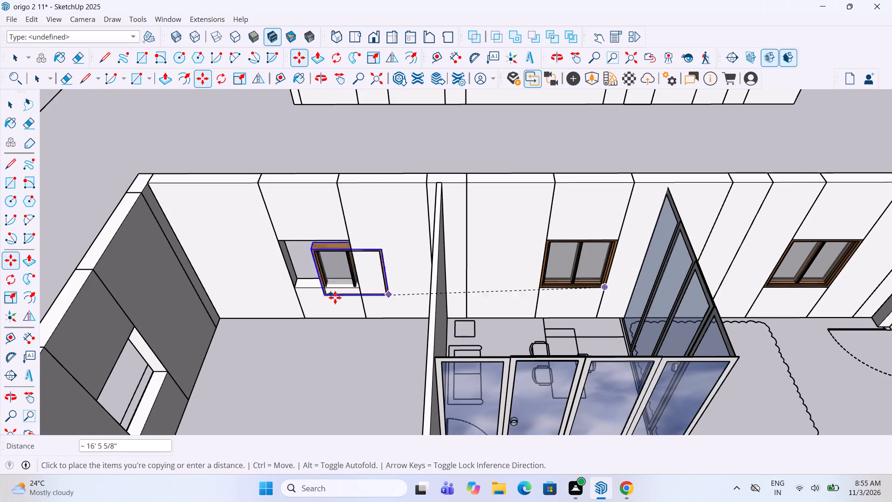
{"action": "scroll", "coordinate": [335, 297], "scroll_direction": "up", "scroll_amount": 3}
{"action": "left_click", "coordinate": [377, 280]}
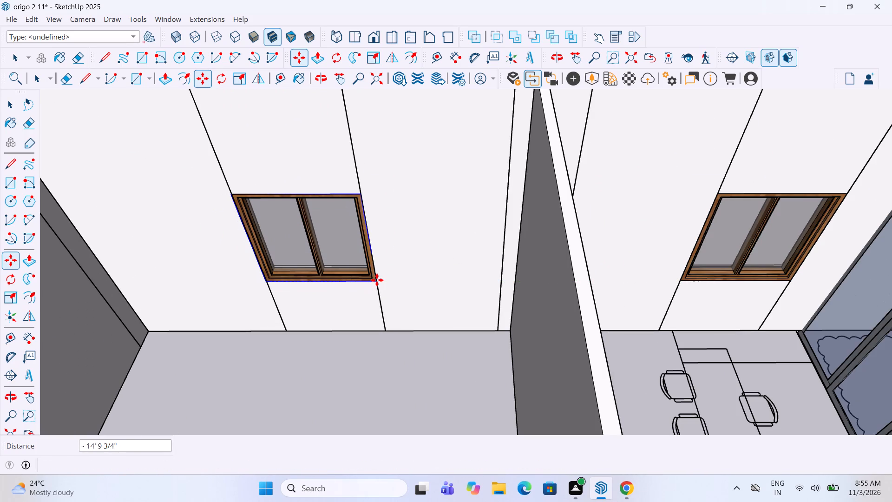
Copy the end-room window across to the facing long wall of the neighbouring floor block, at its end opening.
{"action": "key", "text": "m"}
{"action": "left_click", "coordinate": [378, 286]}
{"action": "scroll", "coordinate": [380, 344], "scroll_direction": "down", "scroll_amount": 4}
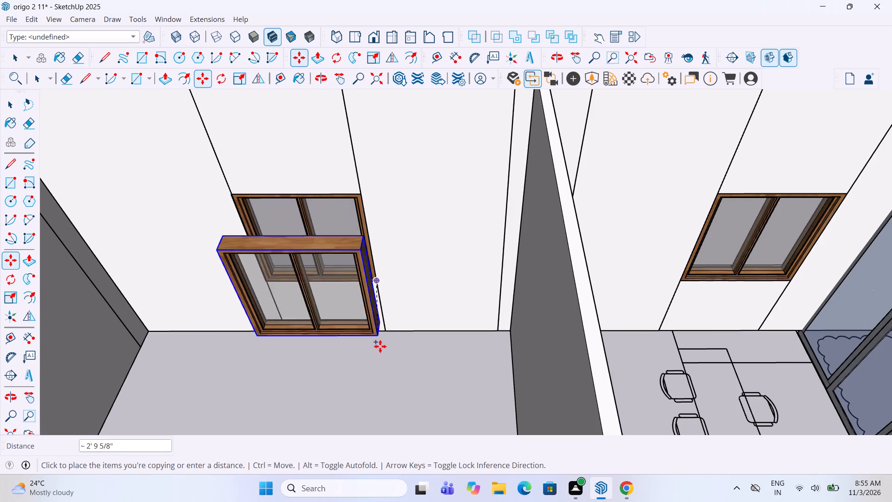
{"action": "scroll", "coordinate": [380, 346], "scroll_direction": "down", "scroll_amount": 2}
{"action": "scroll", "coordinate": [439, 316], "scroll_direction": "down", "scroll_amount": 11}
{"action": "scroll", "coordinate": [440, 215], "scroll_direction": "up", "scroll_amount": 15}
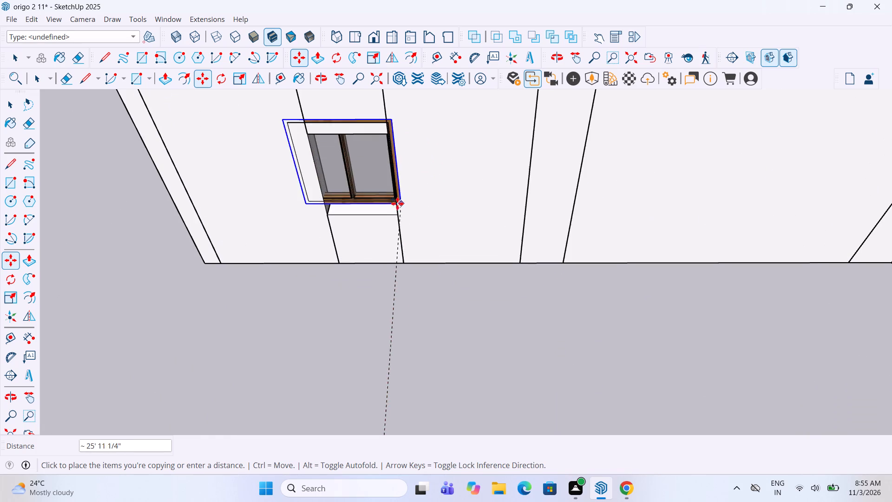
{"action": "left_click", "coordinate": [394, 216]}
Scale the copied window narrower along the green axis to match the width of the neighbouring block's opening.
{"action": "key", "text": "s"}
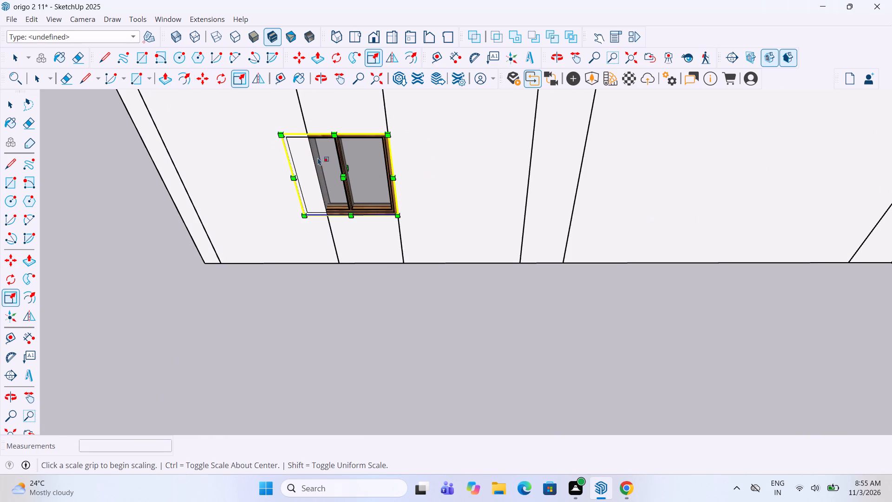
{"action": "scroll", "coordinate": [318, 158], "scroll_direction": "up", "scroll_amount": 1}
{"action": "left_click_drag", "start_coordinate": [295, 173], "coordinate": [323, 179]}
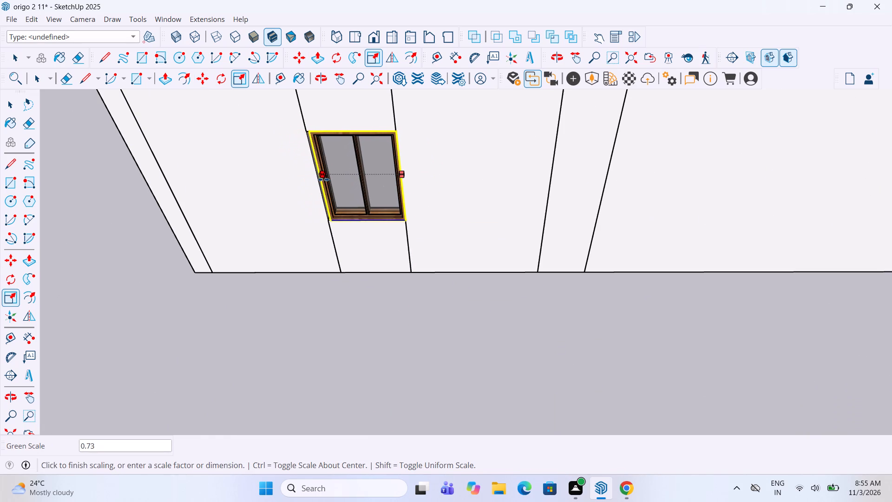
{"action": "left_click_drag", "start_coordinate": [323, 179], "coordinate": [321, 179]}
{"action": "key", "text": "space"}
{"action": "left_click", "coordinate": [330, 281]}
Copy the full-width window nearest the entrance stairs across to the neighbouring block's empty opening on the facing long wall.
{"action": "scroll", "coordinate": [330, 281], "scroll_direction": "down", "scroll_amount": 5}
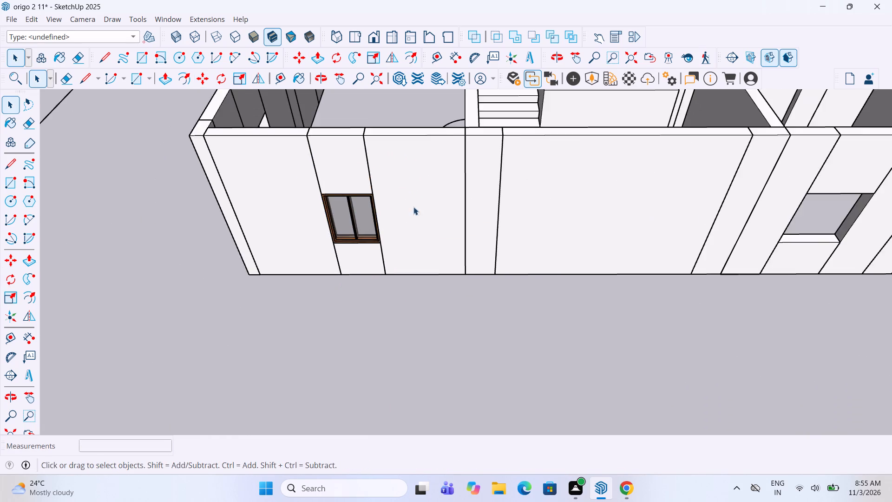
{"action": "scroll", "coordinate": [414, 192], "scroll_direction": "down", "scroll_amount": 10}
{"action": "middle_click_drag", "start_coordinate": [487, 297], "coordinate": [486, 268]}
{"action": "scroll", "coordinate": [625, 336], "scroll_direction": "up", "scroll_amount": 8}
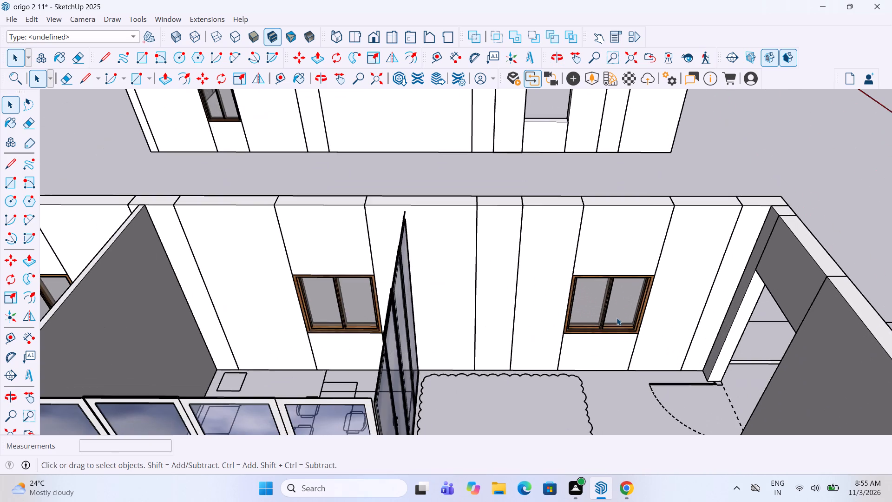
{"action": "left_click", "coordinate": [617, 318]}
{"action": "scroll", "coordinate": [647, 324], "scroll_direction": "up", "scroll_amount": 9}
{"action": "key", "text": "m"}
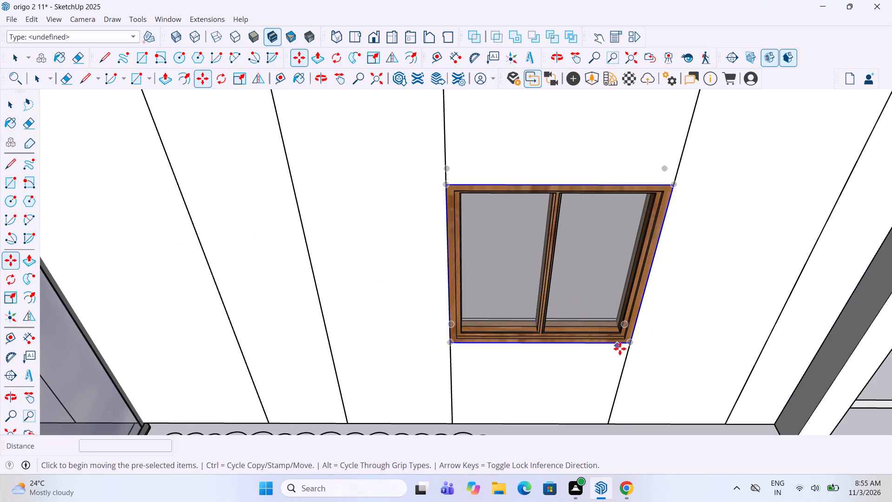
{"action": "left_click", "coordinate": [630, 346], "text": "ctrl"}
{"action": "scroll", "coordinate": [600, 379], "scroll_direction": "down", "scroll_amount": 12}
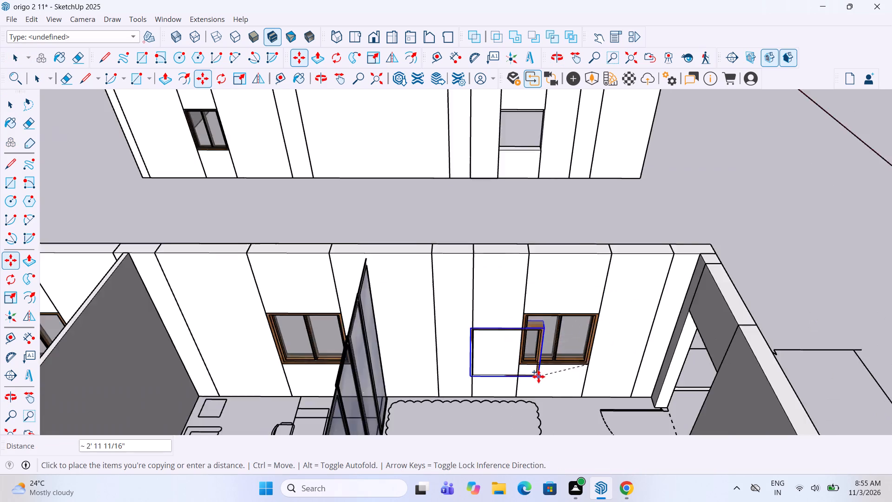
{"action": "scroll", "coordinate": [538, 376], "scroll_direction": "down", "scroll_amount": 5}
{"action": "scroll", "coordinate": [536, 244], "scroll_direction": "up", "scroll_amount": 4}
{"action": "scroll", "coordinate": [549, 170], "scroll_direction": "up", "scroll_amount": 11}
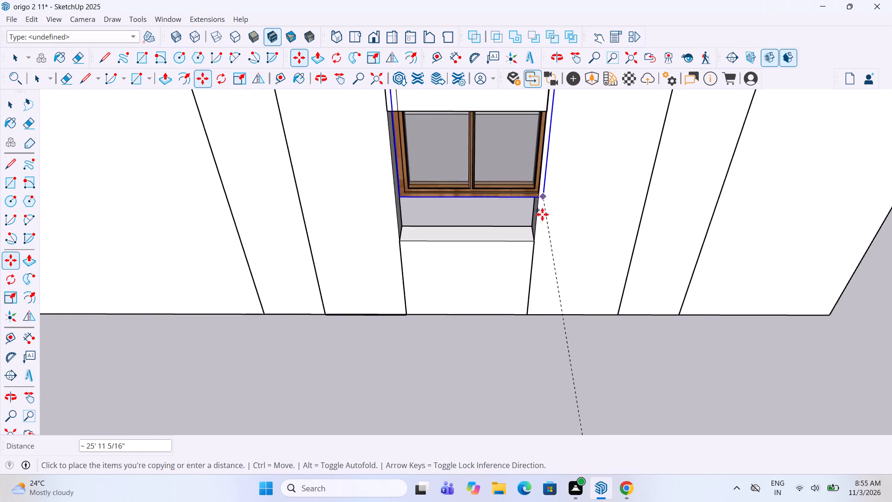
{"action": "left_click", "coordinate": [535, 238]}
Copy the window about 31' 6 1/4" across the neighbouring block into the opening of its opposite long wall.
{"action": "key", "text": "m"}
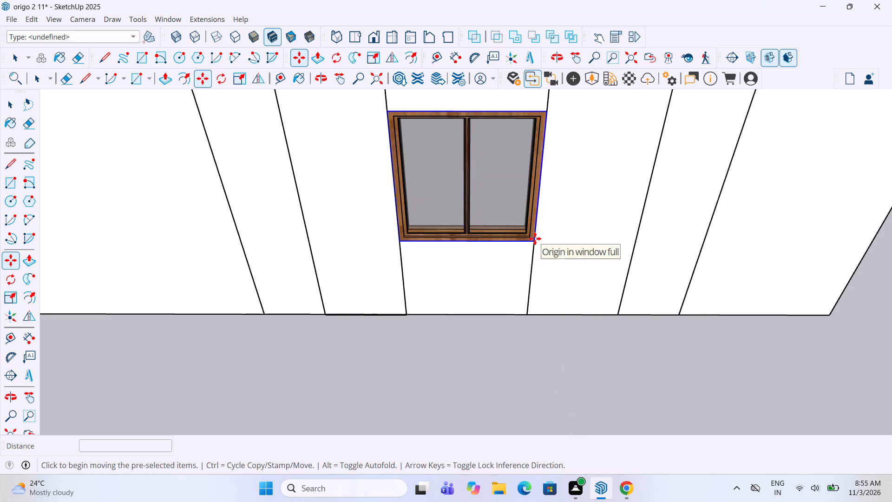
{"action": "left_click", "coordinate": [537, 247]}
{"action": "scroll", "coordinate": [517, 350], "scroll_direction": "down", "scroll_amount": 12}
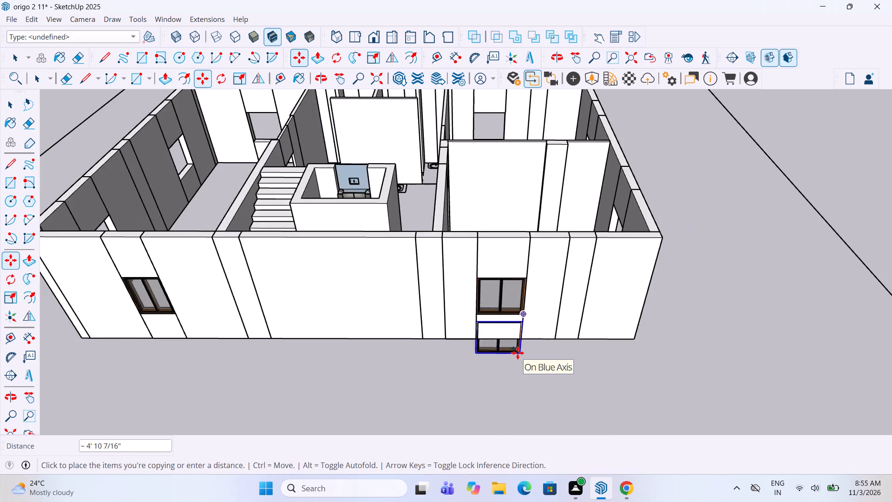
{"action": "scroll", "coordinate": [518, 353], "scroll_direction": "down", "scroll_amount": 10}
{"action": "scroll", "coordinate": [518, 238], "scroll_direction": "up", "scroll_amount": 14}
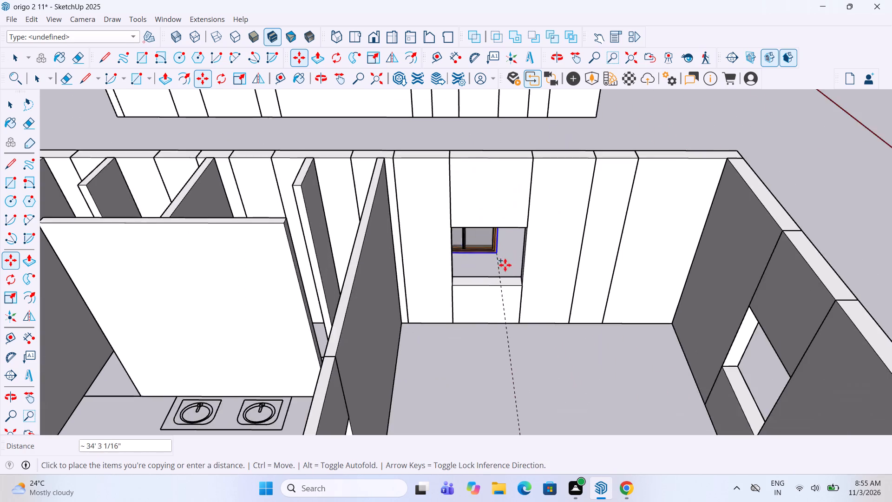
{"action": "scroll", "coordinate": [507, 270], "scroll_direction": "up", "scroll_amount": 8}
{"action": "left_click", "coordinate": [548, 314]}
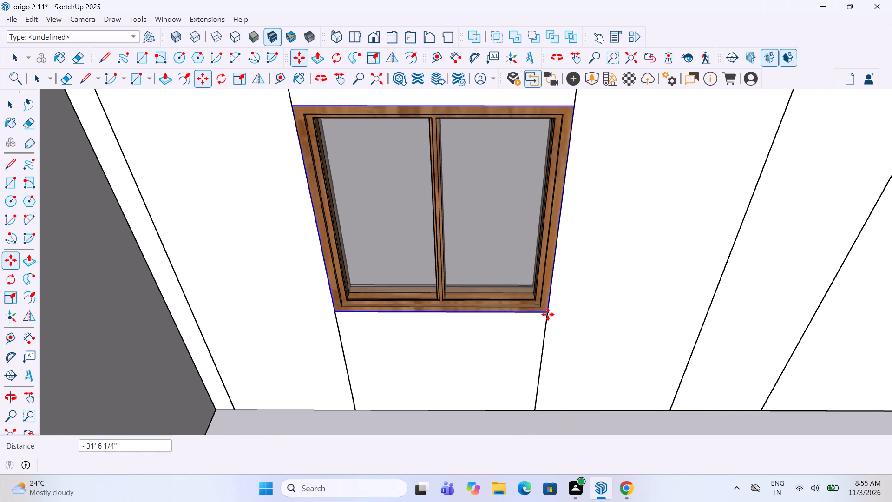
Copy the window about 28' 4" along that wall, past the washrooms, into the opening of the other end room.
{"action": "key", "text": "m"}
{"action": "left_click", "coordinate": [548, 318]}
{"action": "scroll", "coordinate": [628, 315], "scroll_direction": "down", "scroll_amount": 9}
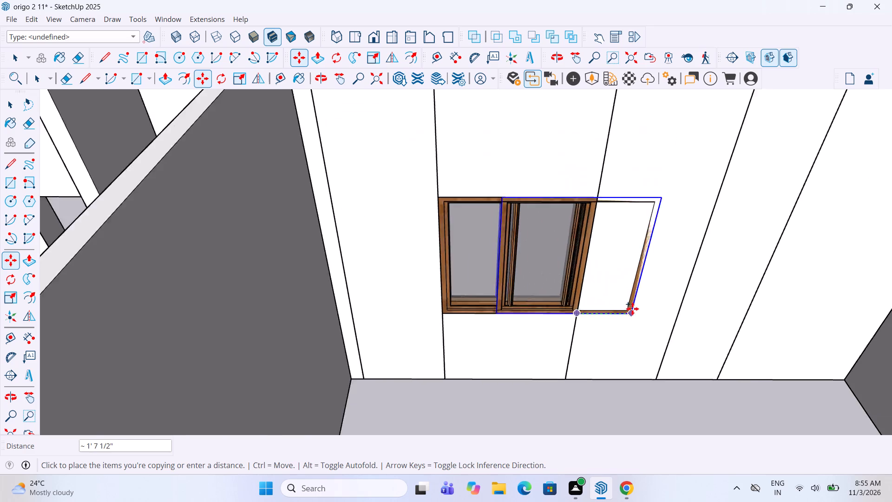
{"action": "scroll", "coordinate": [632, 309], "scroll_direction": "down", "scroll_amount": 9}
{"action": "middle_click_drag", "start_coordinate": [323, 296], "coordinate": [346, 350]}
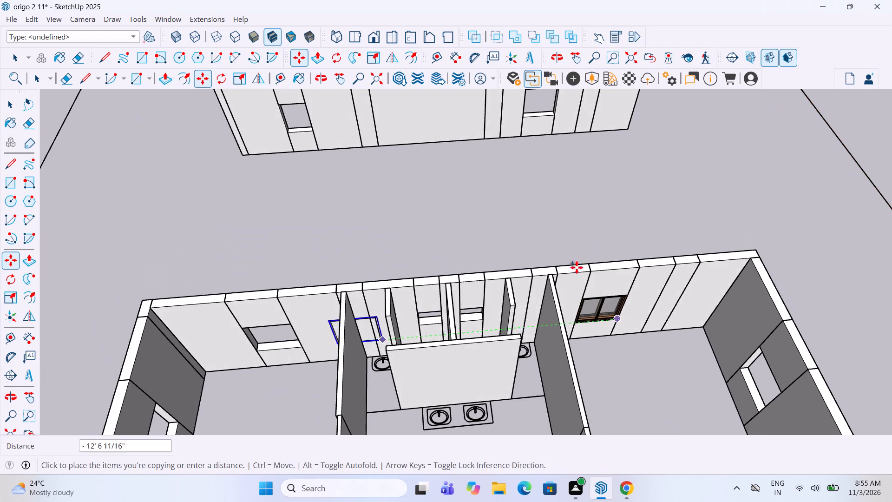
{"action": "scroll", "coordinate": [585, 254], "scroll_direction": "down", "scroll_amount": 4}
{"action": "scroll", "coordinate": [405, 296], "scroll_direction": "up", "scroll_amount": 14}
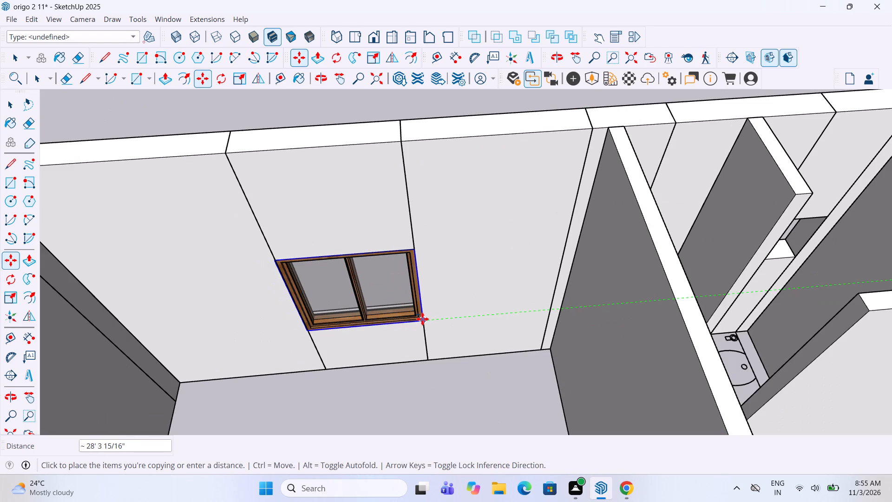
{"action": "left_click", "coordinate": [422, 319]}
Copy the full-width window about 40' 6 15/16" across the gap into the facing long wall's opening on the next block.
{"action": "key", "text": "m"}
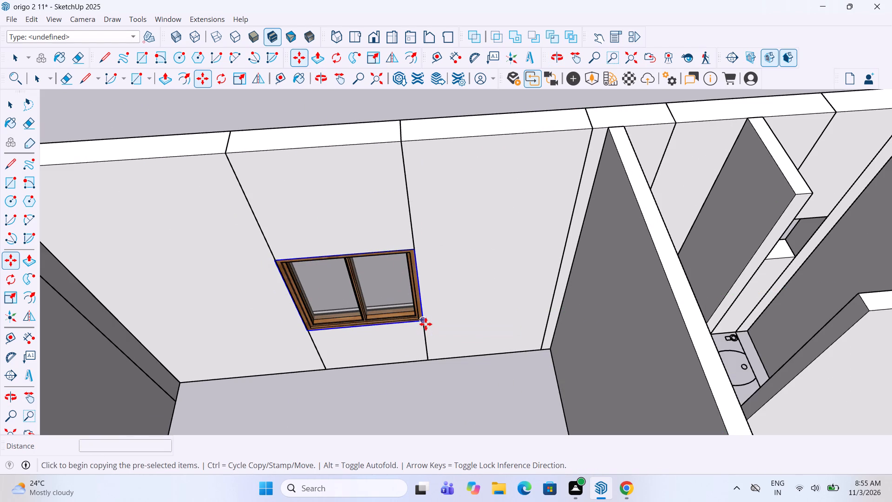
{"action": "left_click", "coordinate": [426, 324]}
{"action": "scroll", "coordinate": [426, 363], "scroll_direction": "down", "scroll_amount": 19}
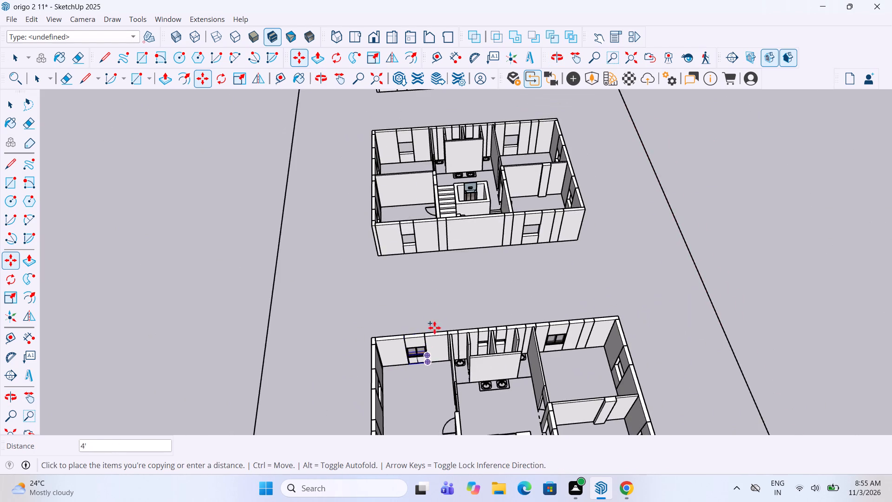
{"action": "scroll", "coordinate": [423, 240], "scroll_direction": "up", "scroll_amount": 4}
{"action": "scroll", "coordinate": [623, 238], "scroll_direction": "up", "scroll_amount": 4}
{"action": "scroll", "coordinate": [590, 221], "scroll_direction": "up", "scroll_amount": 9}
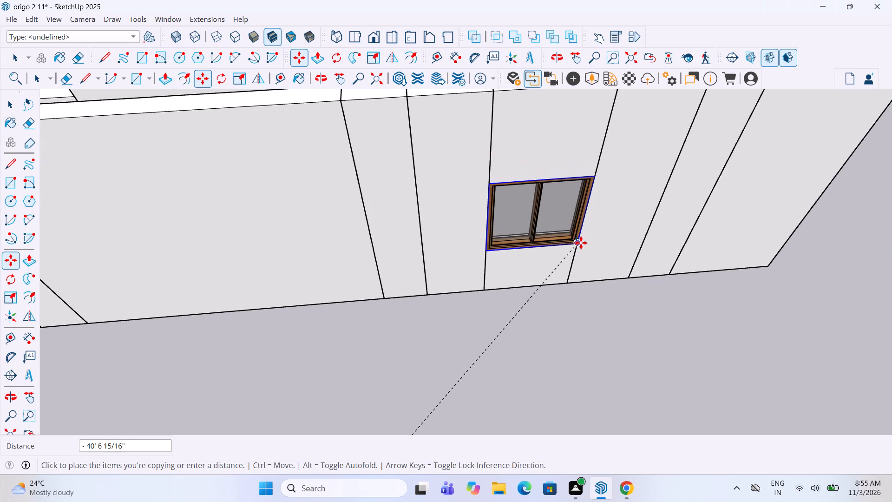
{"action": "left_click", "coordinate": [581, 243]}
Copy that window about 29' 3 3/16" along the same wall to the narrower opening at its other end.
{"action": "key", "text": "m"}
{"action": "left_click", "coordinate": [581, 246], "text": "ctrl"}
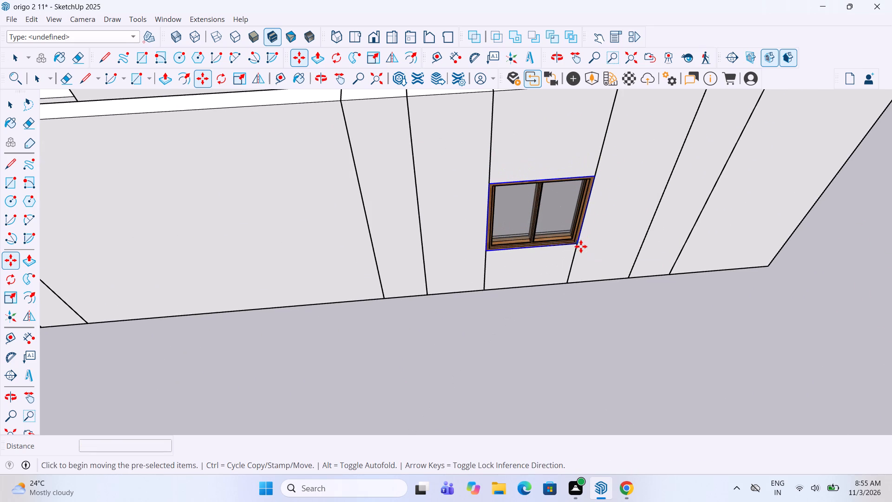
{"action": "scroll", "coordinate": [608, 218], "scroll_direction": "down", "scroll_amount": 9}
{"action": "scroll", "coordinate": [263, 253], "scroll_direction": "up", "scroll_amount": 7}
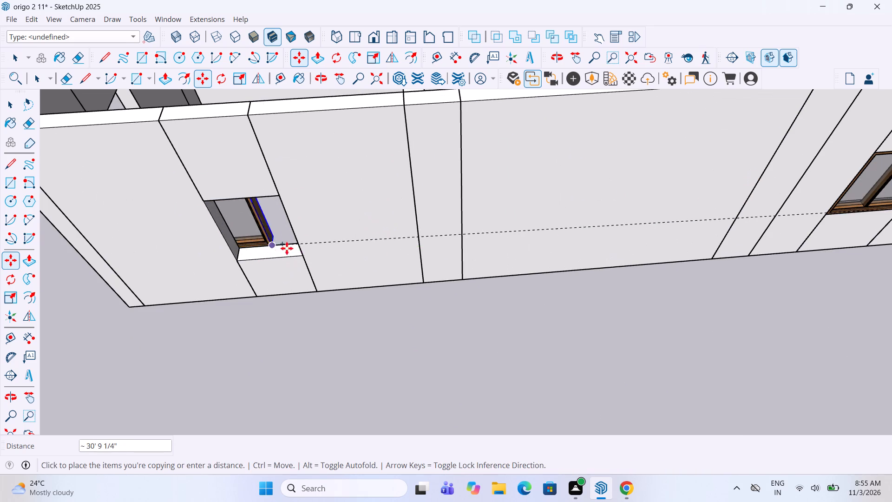
{"action": "left_click", "coordinate": [300, 255]}
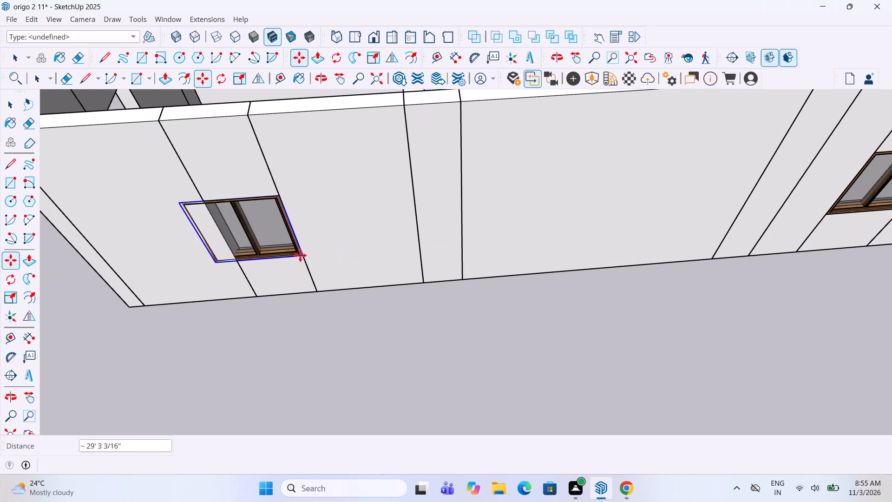
Scale the copied window to 0.75 along the green axis to fit the narrower opening.
{"action": "key", "text": "s"}
{"action": "scroll", "coordinate": [201, 255], "scroll_direction": "up", "scroll_amount": 3}
{"action": "left_click_drag", "start_coordinate": [202, 223], "coordinate": [204, 223]}
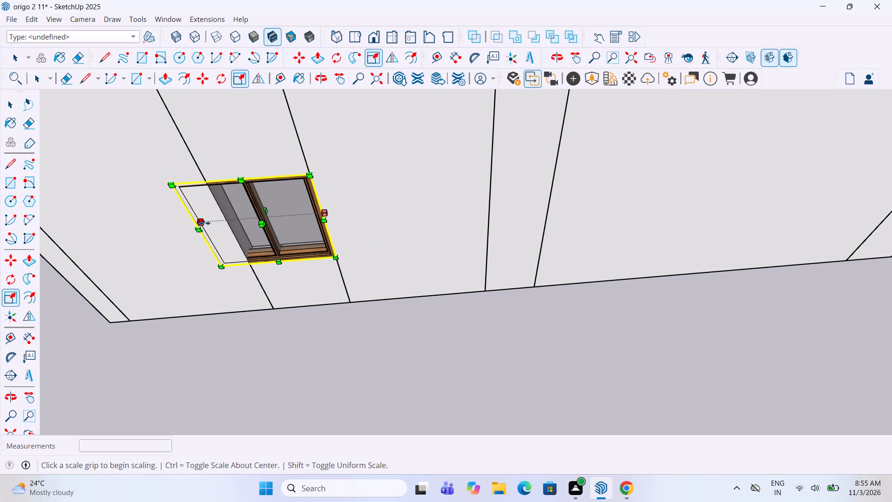
{"action": "left_click_drag", "start_coordinate": [204, 223], "coordinate": [231, 220]}
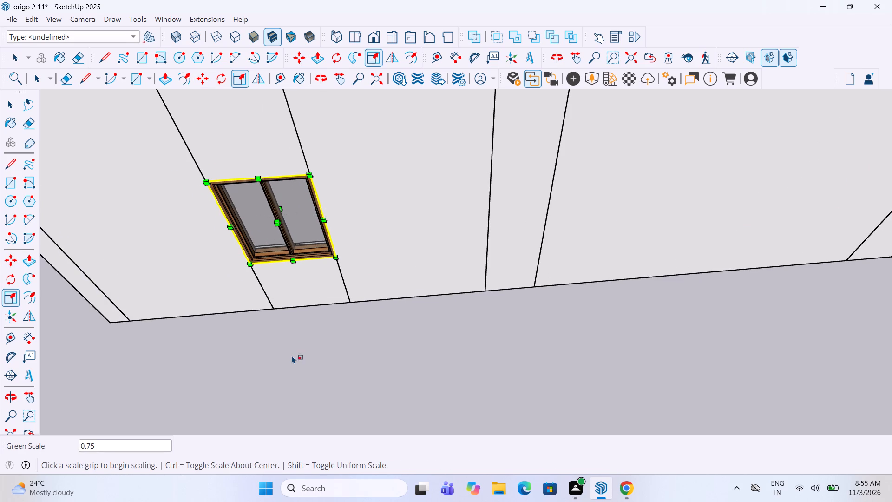
{"action": "key", "text": "space"}
{"action": "left_click", "coordinate": [292, 357]}
Copy both windows on the long wall behind the washrooms about 60' 6 7/8" to the matching wall of the next block, aligning wall corners.
{"action": "scroll", "coordinate": [323, 269], "scroll_direction": "down", "scroll_amount": 20}
{"action": "scroll", "coordinate": [323, 269], "scroll_direction": "down", "scroll_amount": 3}
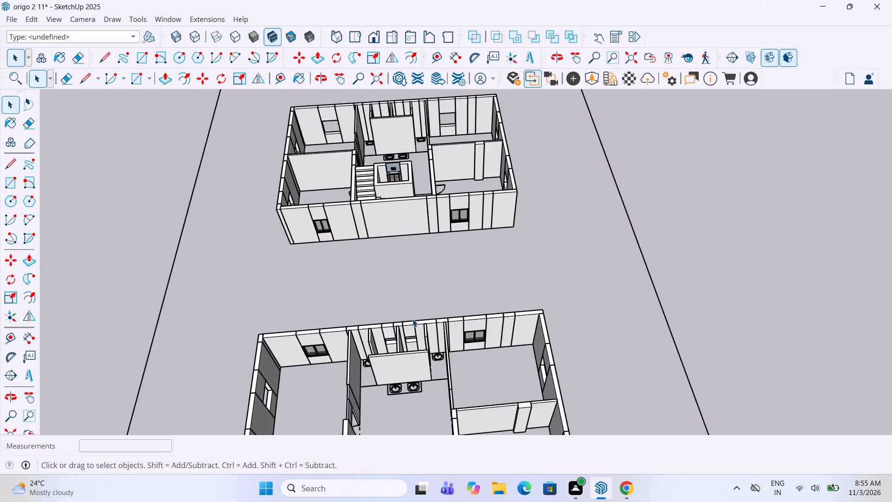
{"action": "middle_click_drag", "start_coordinate": [413, 319], "coordinate": [401, 290]}
{"action": "scroll", "coordinate": [445, 326], "scroll_direction": "up", "scroll_amount": 3}
{"action": "left_click", "coordinate": [451, 300]}
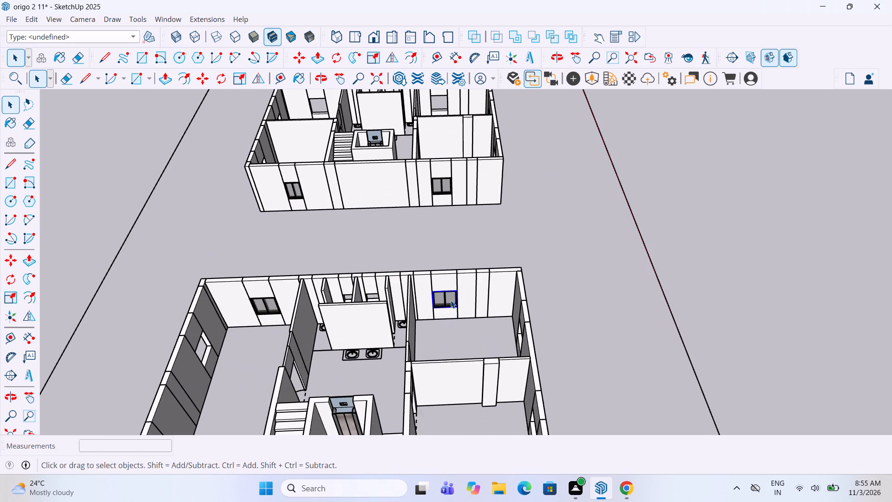
{"action": "left_click", "coordinate": [270, 309], "text": "ctrl"}
{"action": "scroll", "coordinate": [454, 315], "scroll_direction": "up", "scroll_amount": 4}
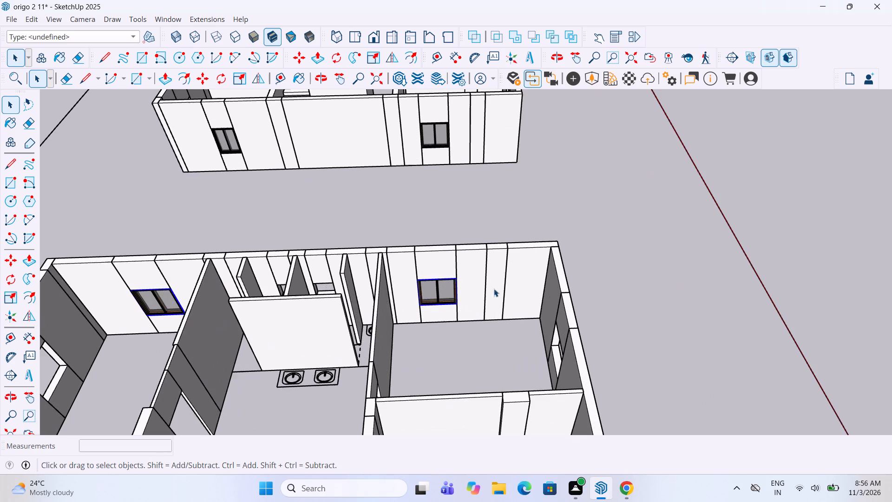
{"action": "middle_click_drag", "start_coordinate": [510, 275], "coordinate": [512, 288]}
{"action": "key", "text": "m"}
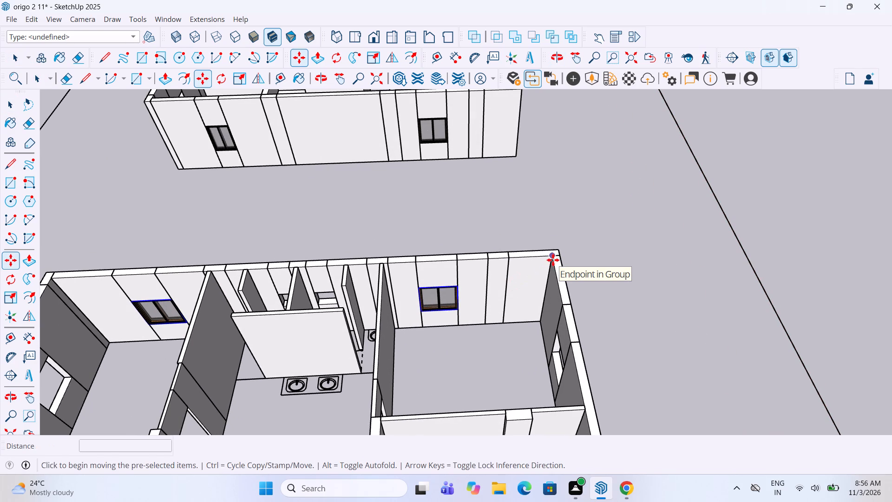
{"action": "left_click", "coordinate": [553, 260], "text": "ctrl"}
{"action": "scroll", "coordinate": [528, 339], "scroll_direction": "down", "scroll_amount": 10}
{"action": "scroll", "coordinate": [527, 147], "scroll_direction": "up", "scroll_amount": 3}
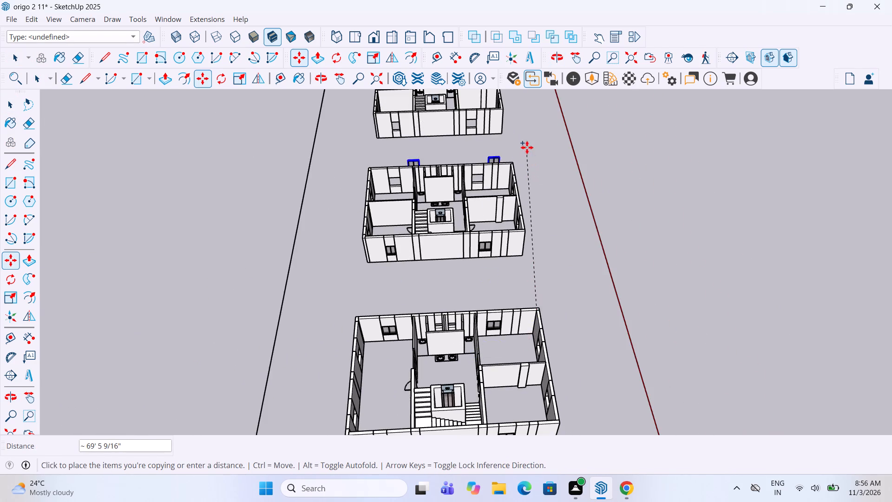
{"action": "scroll", "coordinate": [527, 147], "scroll_direction": "up", "scroll_amount": 11}
{"action": "left_click", "coordinate": [515, 172]}
Copy the same pair of windows onward to the washroom-side long wall of the last block before the railed terrace block, aligning wall corners.
{"action": "scroll", "coordinate": [482, 325], "scroll_direction": "down", "scroll_amount": 3}
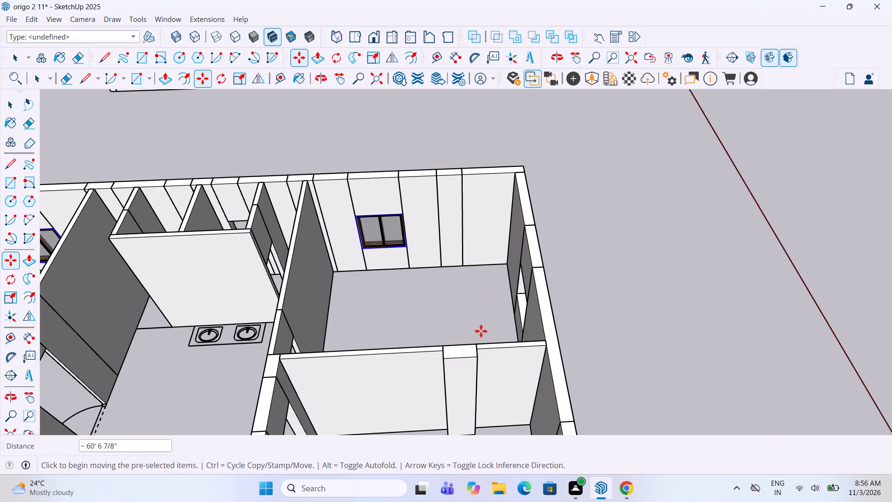
{"action": "scroll", "coordinate": [481, 331], "scroll_direction": "down", "scroll_amount": 8}
{"action": "scroll", "coordinate": [502, 261], "scroll_direction": "up", "scroll_amount": 9}
{"action": "key", "text": "m"}
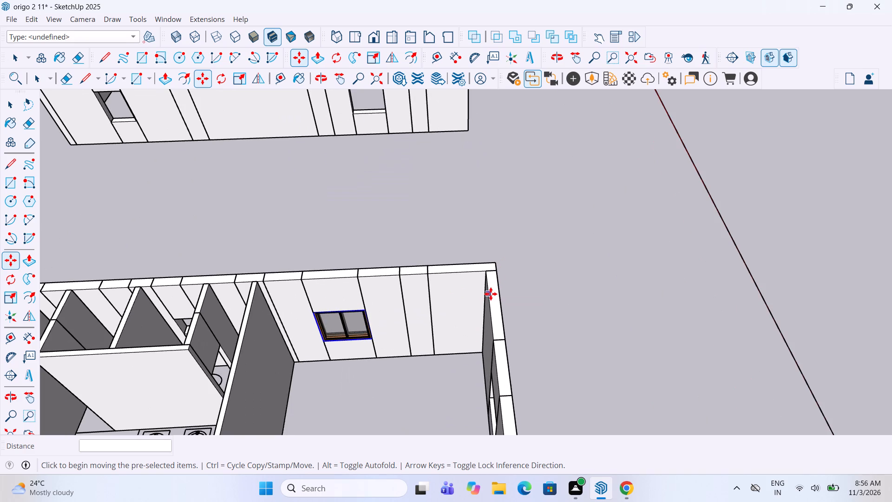
{"action": "left_click", "coordinate": [486, 274]}
{"action": "scroll", "coordinate": [472, 357], "scroll_direction": "down", "scroll_amount": 3}
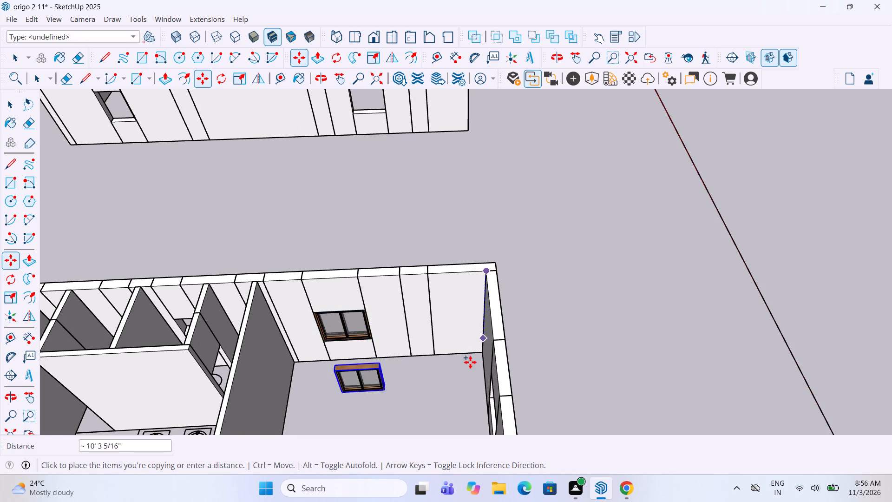
{"action": "scroll", "coordinate": [470, 362], "scroll_direction": "down", "scroll_amount": 15}
{"action": "scroll", "coordinate": [473, 227], "scroll_direction": "up", "scroll_amount": 13}
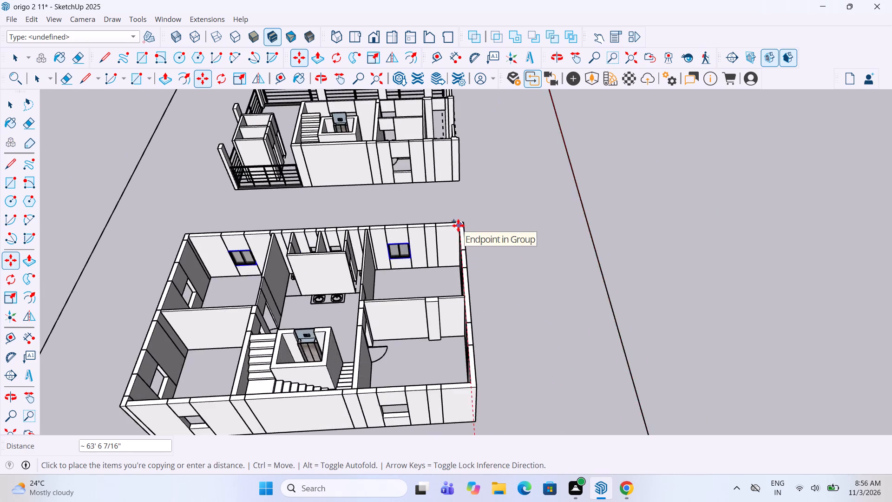
{"action": "scroll", "coordinate": [458, 225], "scroll_direction": "up", "scroll_amount": 3}
{"action": "left_click", "coordinate": [461, 229]}
{"action": "scroll", "coordinate": [434, 391], "scroll_direction": "down", "scroll_amount": 9}
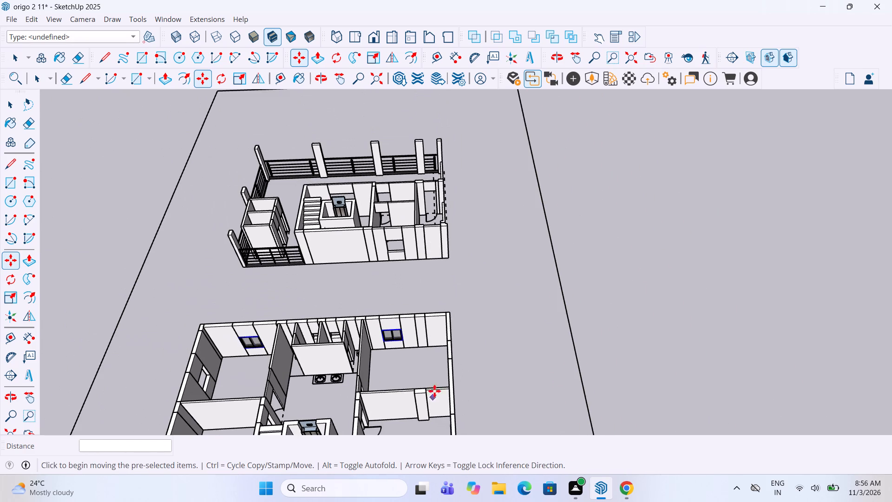
{"action": "key", "text": "space"}
{"action": "left_click", "coordinate": [498, 330]}
Copy both windows of the stair-side long wall into the matching openings of the block beside the railed terrace block, aligning wall corners.
{"action": "scroll", "coordinate": [393, 175], "scroll_direction": "up", "scroll_amount": 5}
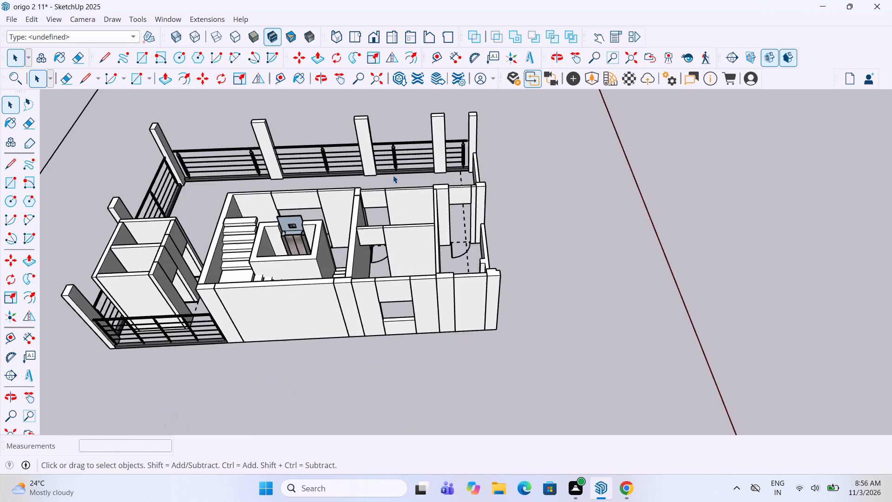
{"action": "scroll", "coordinate": [393, 175], "scroll_direction": "up", "scroll_amount": 3}
{"action": "scroll", "coordinate": [393, 177], "scroll_direction": "down", "scroll_amount": 5}
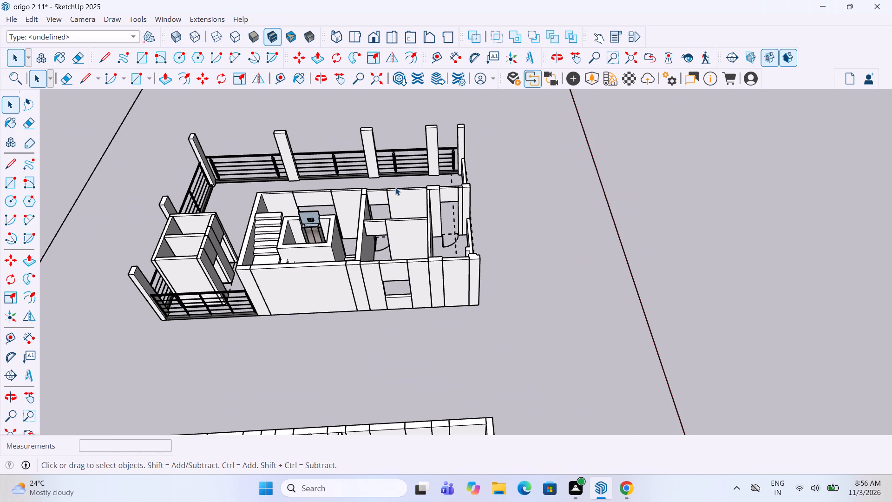
{"action": "scroll", "coordinate": [395, 187], "scroll_direction": "down", "scroll_amount": 9}
{"action": "middle_click_drag", "start_coordinate": [386, 325], "coordinate": [390, 295]}
{"action": "scroll", "coordinate": [450, 268], "scroll_direction": "down", "scroll_amount": 10}
{"action": "scroll", "coordinate": [403, 413], "scroll_direction": "up", "scroll_amount": 6}
{"action": "scroll", "coordinate": [394, 367], "scroll_direction": "up", "scroll_amount": 5}
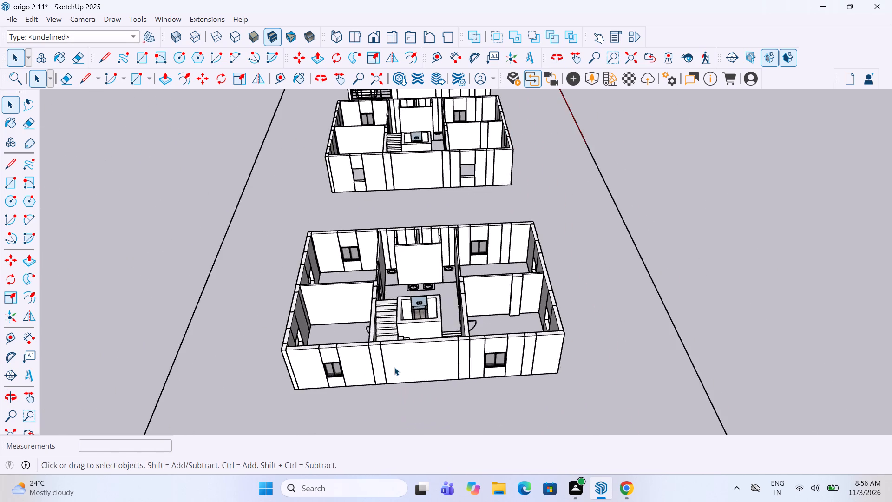
{"action": "scroll", "coordinate": [394, 367], "scroll_direction": "up", "scroll_amount": 2}
{"action": "scroll", "coordinate": [500, 366], "scroll_direction": "up", "scroll_amount": 3}
{"action": "left_click", "coordinate": [507, 353]}
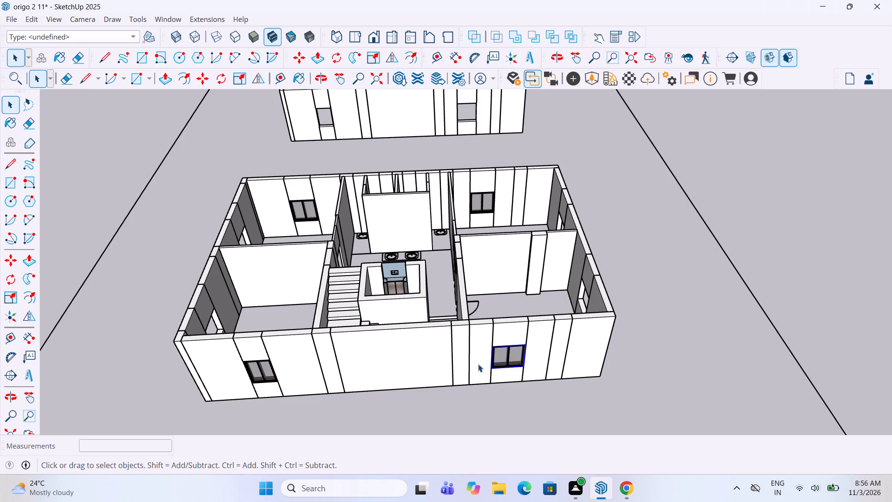
{"action": "left_click", "coordinate": [263, 368], "text": "ctrl"}
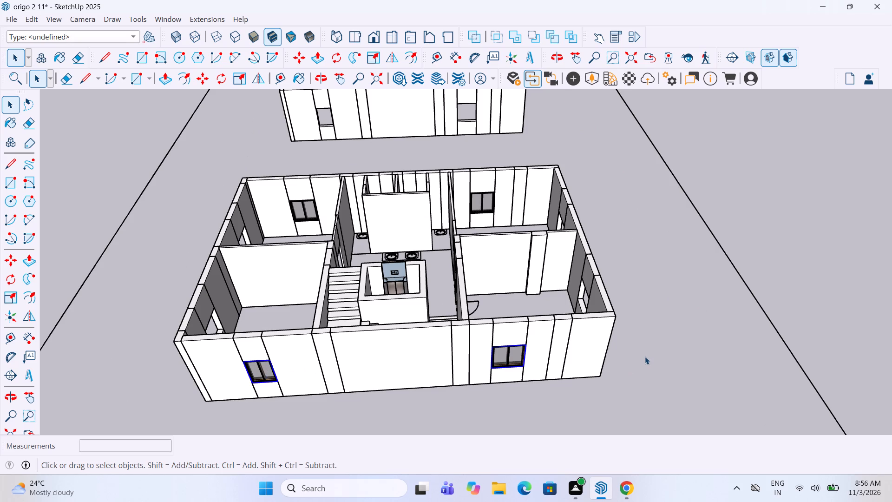
{"action": "scroll", "coordinate": [645, 357], "scroll_direction": "up", "scroll_amount": 1}
{"action": "key", "text": "m"}
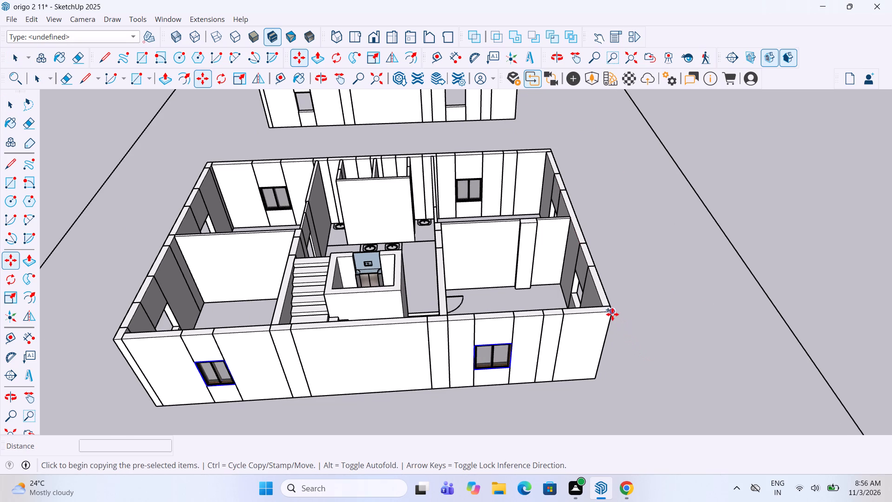
{"action": "left_click", "coordinate": [612, 314]}
{"action": "scroll", "coordinate": [564, 389], "scroll_direction": "down", "scroll_amount": 11}
{"action": "scroll", "coordinate": [583, 190], "scroll_direction": "up", "scroll_amount": 9}
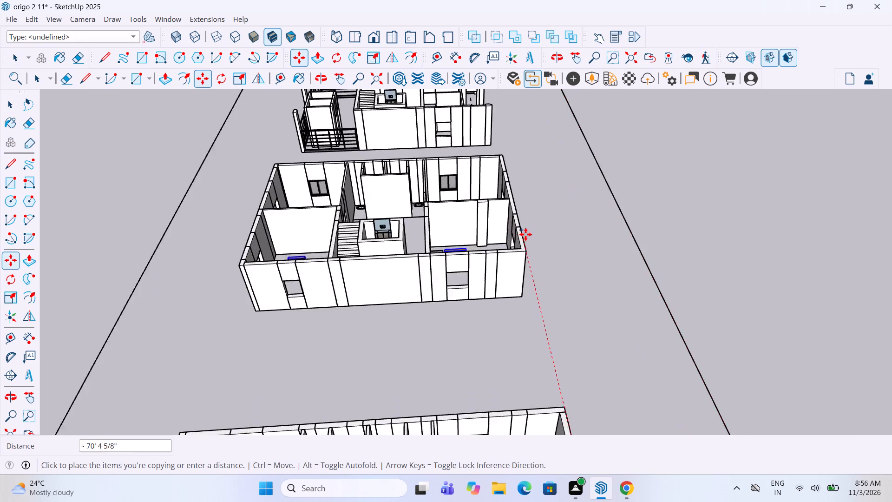
{"action": "scroll", "coordinate": [525, 234], "scroll_direction": "up", "scroll_amount": 3}
{"action": "left_click", "coordinate": [525, 264]}
{"action": "scroll", "coordinate": [512, 330], "scroll_direction": "down", "scroll_amount": 4}
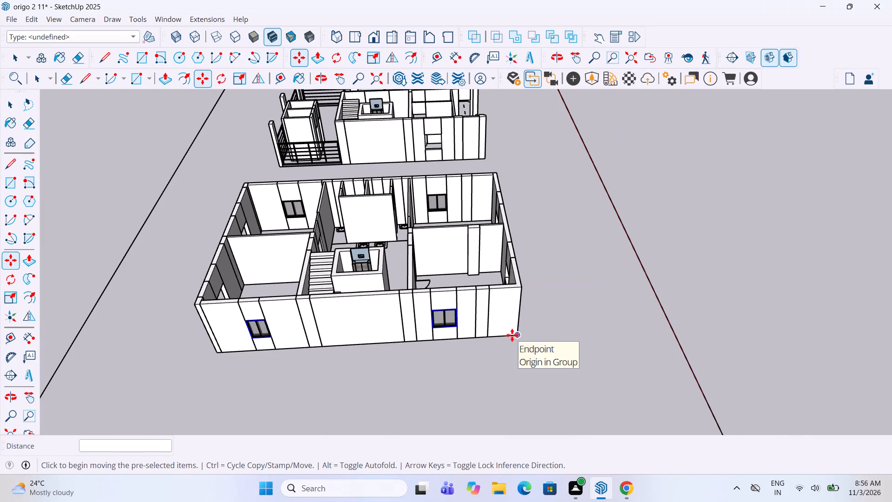
{"action": "key", "text": "space"}
{"action": "left_click", "coordinate": [588, 310]}
Review the whole row of floor blocks for wall openings that still lack windows.
{"action": "scroll", "coordinate": [547, 305], "scroll_direction": "down", "scroll_amount": 4}
{"action": "scroll", "coordinate": [505, 237], "scroll_direction": "down", "scroll_amount": 12}
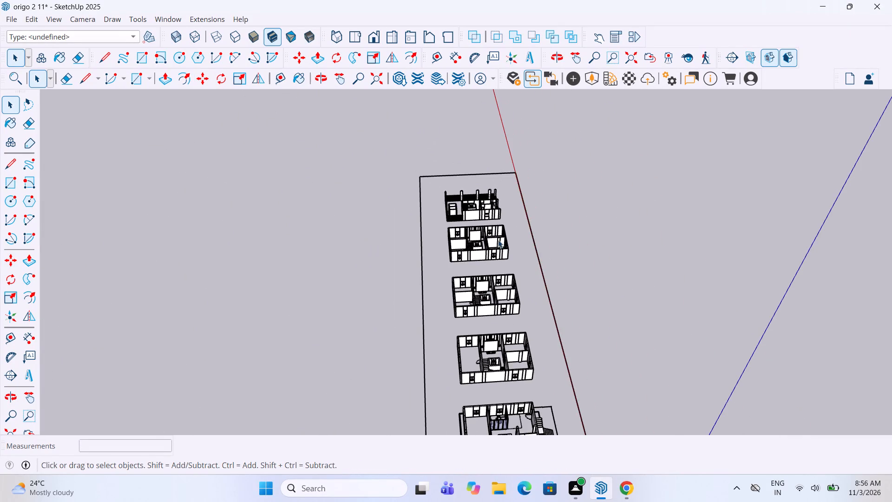
{"action": "scroll", "coordinate": [499, 370], "scroll_direction": "up", "scroll_amount": 11}
{"action": "scroll", "coordinate": [500, 290], "scroll_direction": "down", "scroll_amount": 10}
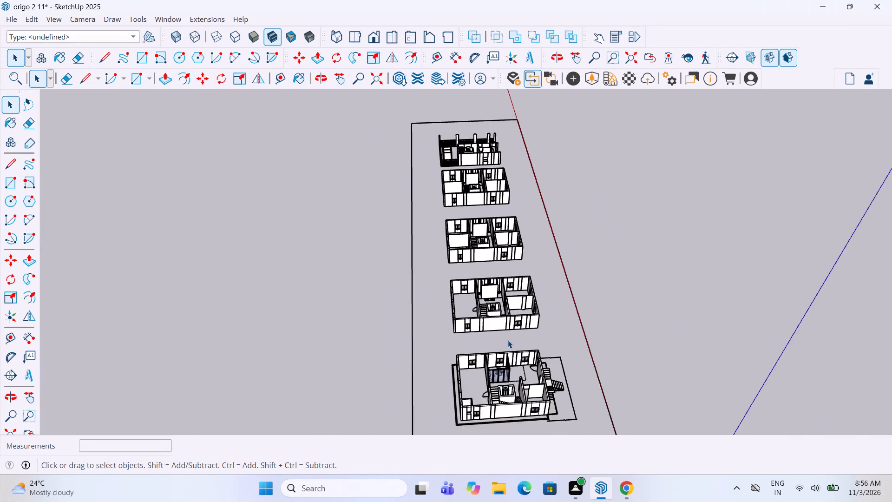
{"action": "scroll", "coordinate": [517, 425], "scroll_direction": "up", "scroll_amount": 10}
{"action": "scroll", "coordinate": [523, 324], "scroll_direction": "down", "scroll_amount": 11}
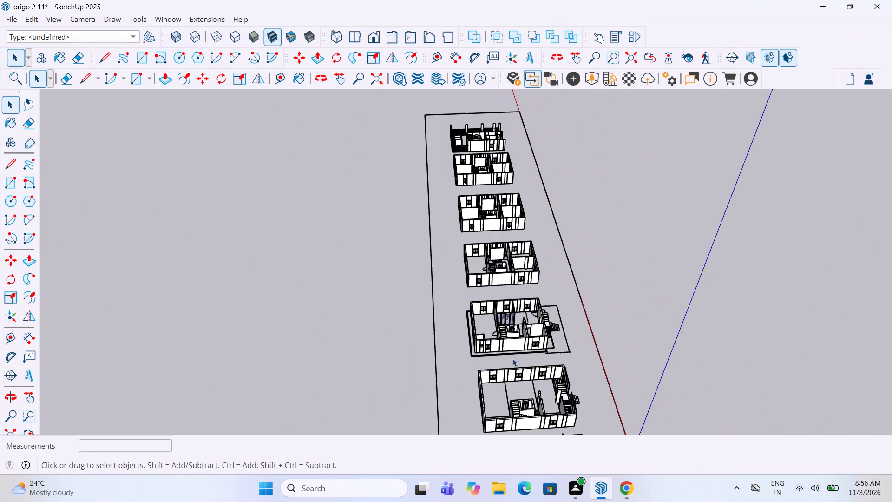
Copy the window beside the small corner room of the plinth block onto the open ground outside its short wall.
{"action": "middle_click_drag", "start_coordinate": [352, 373], "coordinate": [640, 369]}
{"action": "scroll", "coordinate": [663, 278], "scroll_direction": "up", "scroll_amount": 10}
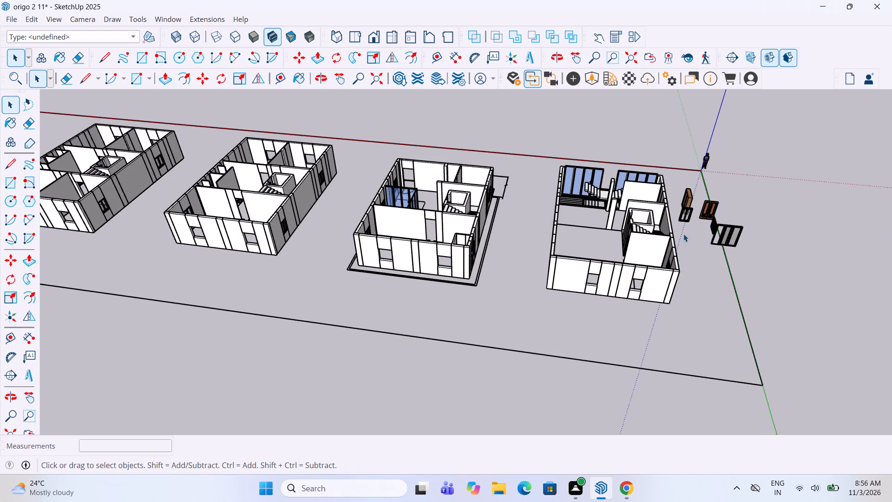
{"action": "scroll", "coordinate": [710, 184], "scroll_direction": "up", "scroll_amount": 5}
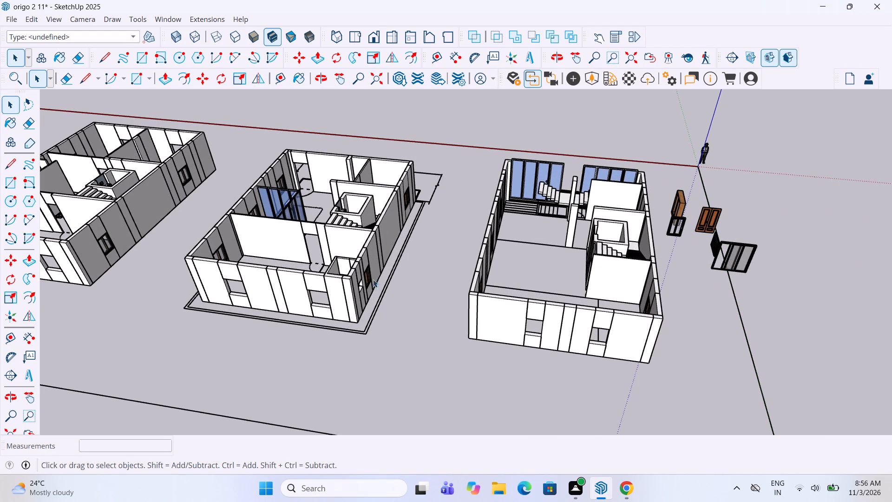
{"action": "left_click", "coordinate": [368, 279]}
{"action": "scroll", "coordinate": [392, 279], "scroll_direction": "up", "scroll_amount": 3}
{"action": "key", "text": "m"}
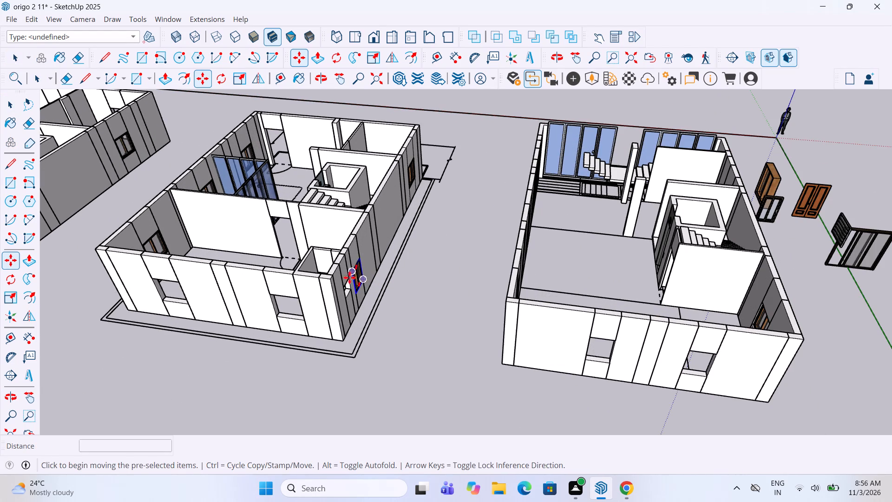
{"action": "left_click", "coordinate": [361, 283], "text": "ctrl"}
{"action": "scroll", "coordinate": [456, 249], "scroll_direction": "down", "scroll_amount": 5}
{"action": "scroll", "coordinate": [393, 337], "scroll_direction": "up", "scroll_amount": 2}
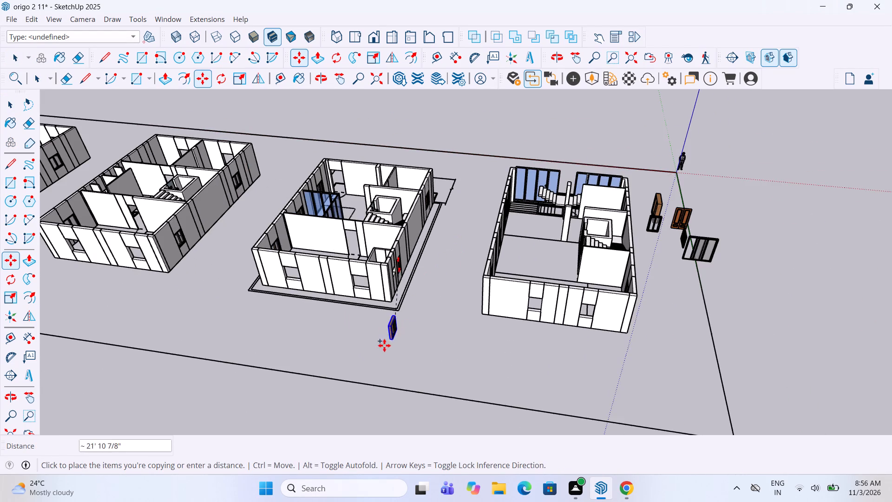
{"action": "scroll", "coordinate": [384, 345], "scroll_direction": "up", "scroll_amount": 1}
{"action": "left_click", "coordinate": [366, 355]}
Rotate the window copy on the open ground by 90 degrees so it parallels the short walls.
{"action": "left_click", "coordinate": [7, 280]}
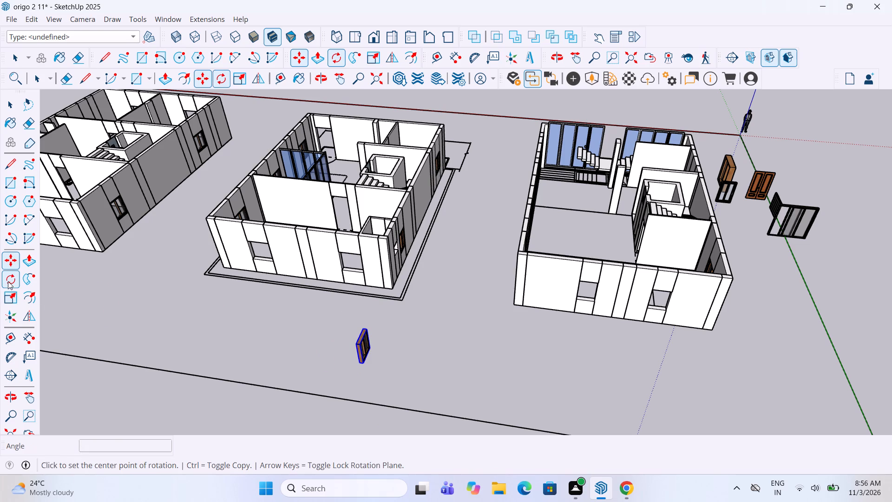
{"action": "left_click", "coordinate": [393, 366]}
{"action": "left_click", "coordinate": [403, 370]}
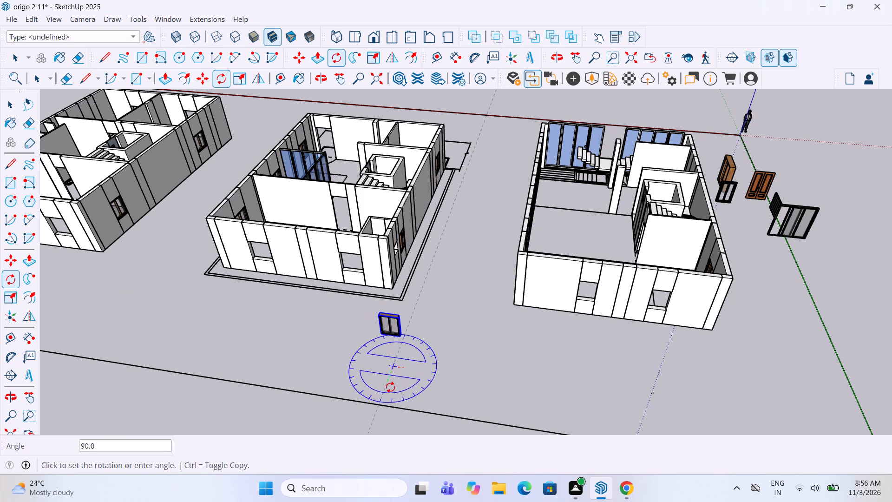
{"action": "left_click", "coordinate": [387, 390]}
Move the rotated window into the plinth-side opening of the short wall on the block nearest the origin, aligning its lower corner.
{"action": "scroll", "coordinate": [398, 370], "scroll_direction": "up", "scroll_amount": 3}
{"action": "key", "text": "m"}
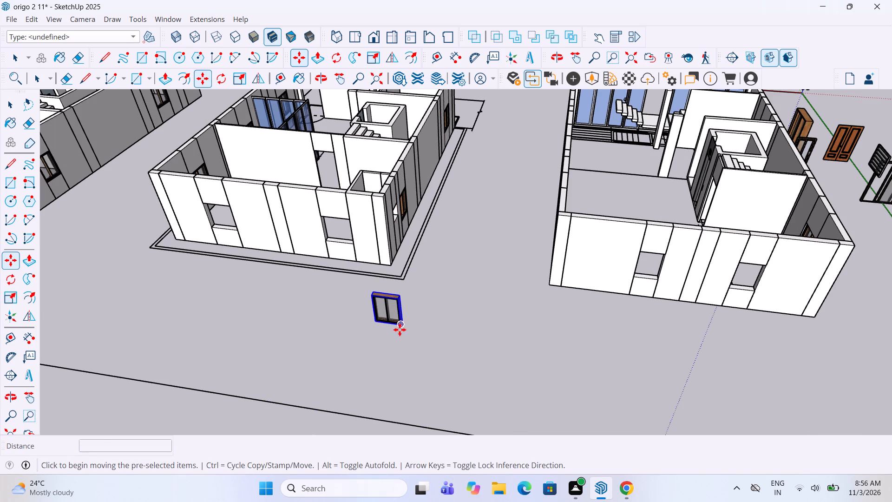
{"action": "left_click_drag", "start_coordinate": [399, 325], "coordinate": [397, 319]}
{"action": "scroll", "coordinate": [675, 290], "scroll_direction": "up", "scroll_amount": 12}
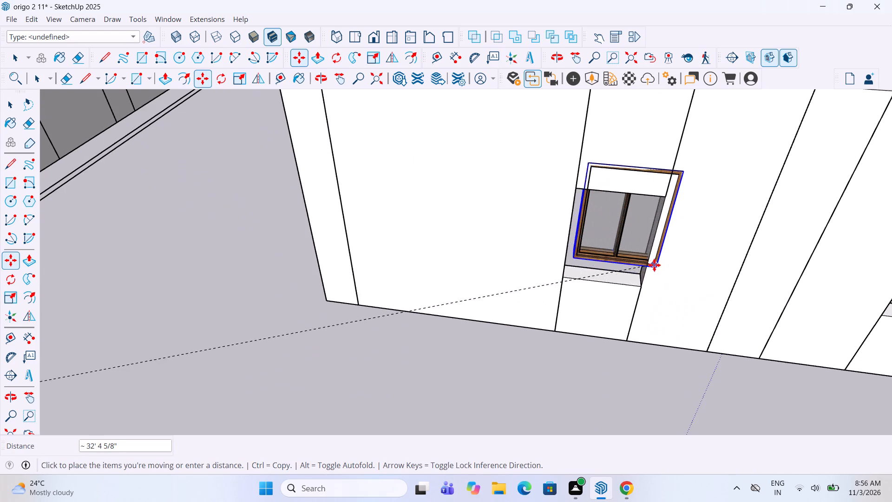
{"action": "scroll", "coordinate": [641, 290], "scroll_direction": "up", "scroll_amount": 5}
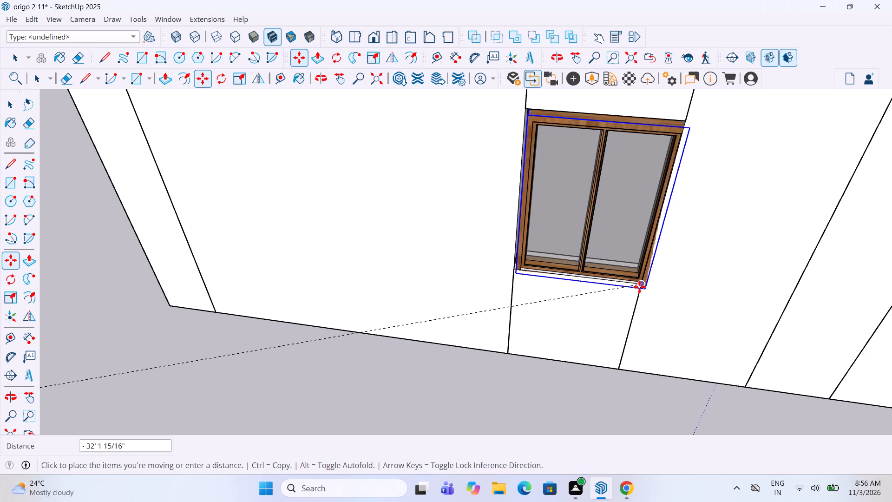
{"action": "left_click", "coordinate": [639, 287]}
{"action": "scroll", "coordinate": [642, 287], "scroll_direction": "up", "scroll_amount": 5}
{"action": "left_click", "coordinate": [646, 293]}
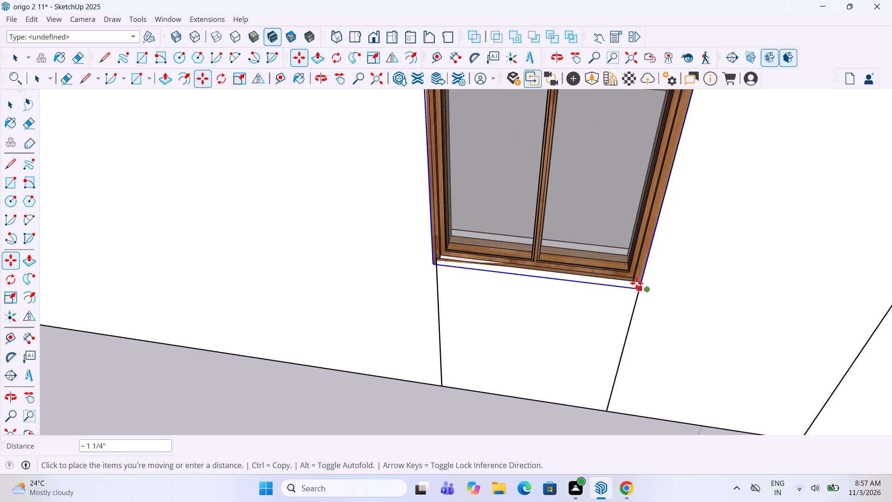
{"action": "left_click", "coordinate": [636, 266]}
{"action": "left_click", "coordinate": [638, 271]}
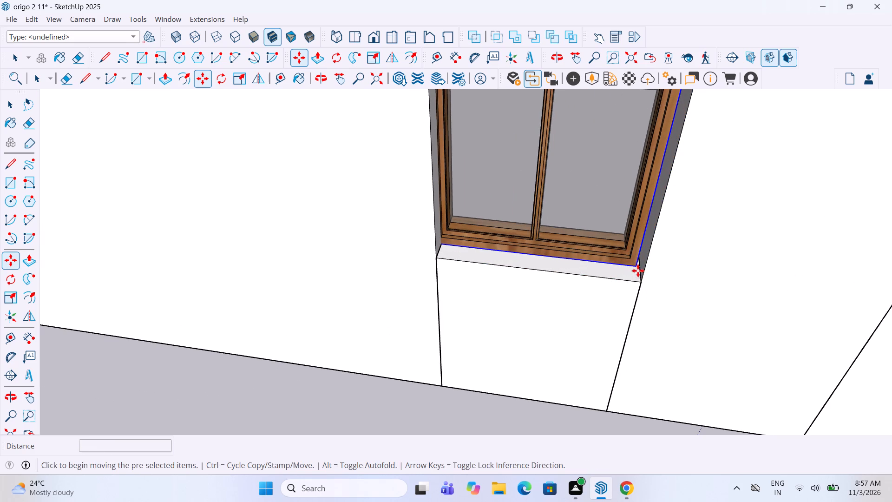
{"action": "left_click", "coordinate": [643, 284]}
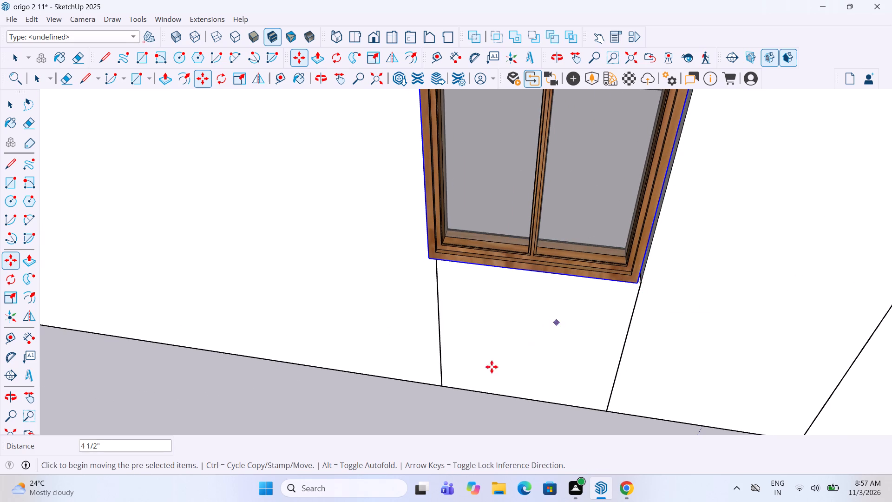
Scale the placed window's width along the green axis to match the short-wall opening.
{"action": "scroll", "coordinate": [451, 389], "scroll_direction": "down", "scroll_amount": 10}
{"action": "key", "text": "s"}
{"action": "scroll", "coordinate": [455, 311], "scroll_direction": "up", "scroll_amount": 3}
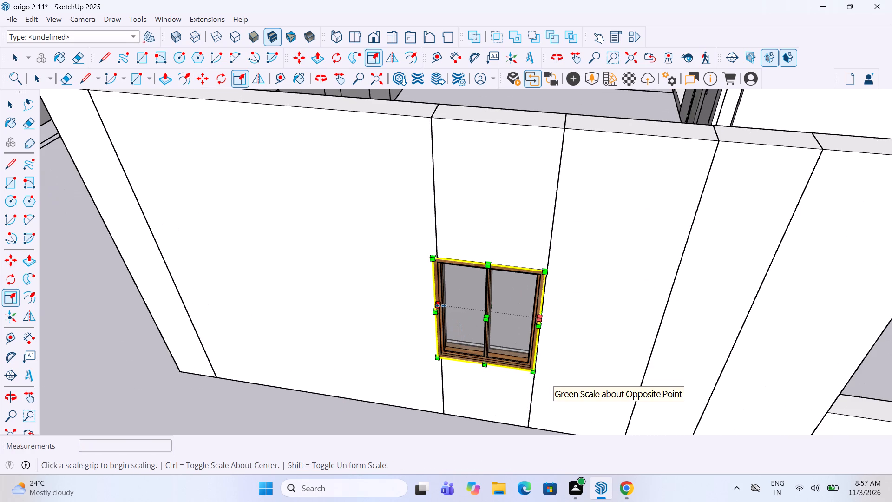
{"action": "left_click", "coordinate": [440, 305]}
{"action": "key", "text": "space"}
{"action": "left_click", "coordinate": [398, 404]}
{"action": "scroll", "coordinate": [398, 406], "scroll_direction": "down", "scroll_amount": 3}
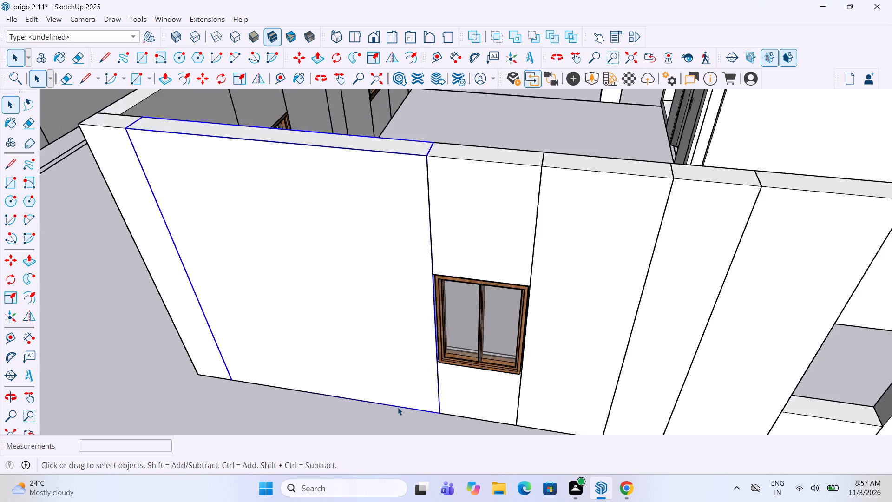
Copy the fitted window into the second opening of the same short wall, aligning its lower corner with the opening.
{"action": "scroll", "coordinate": [398, 407], "scroll_direction": "down", "scroll_amount": 1}
{"action": "middle_click_drag", "start_coordinate": [398, 407], "coordinate": [453, 390]}
{"action": "scroll", "coordinate": [446, 367], "scroll_direction": "down", "scroll_amount": 5}
{"action": "scroll", "coordinate": [564, 359], "scroll_direction": "up", "scroll_amount": 3}
{"action": "left_click", "coordinate": [493, 349]}
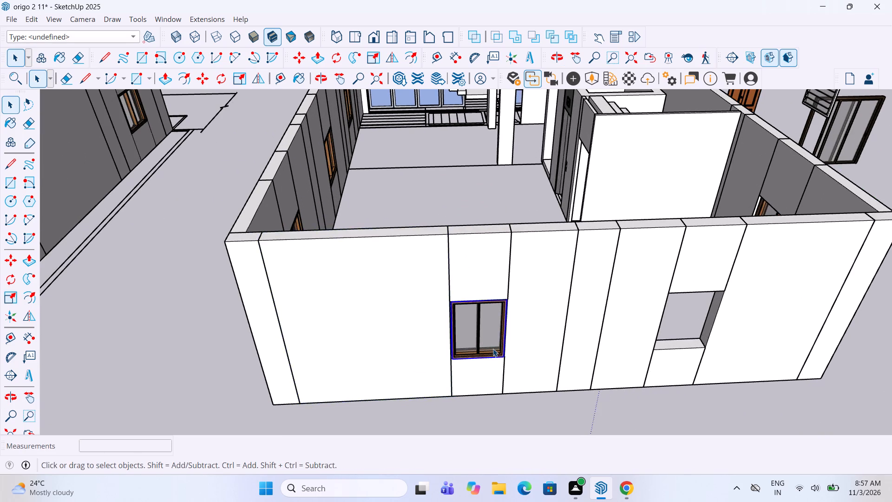
{"action": "scroll", "coordinate": [515, 359], "scroll_direction": "up", "scroll_amount": 3}
{"action": "key", "text": "m"}
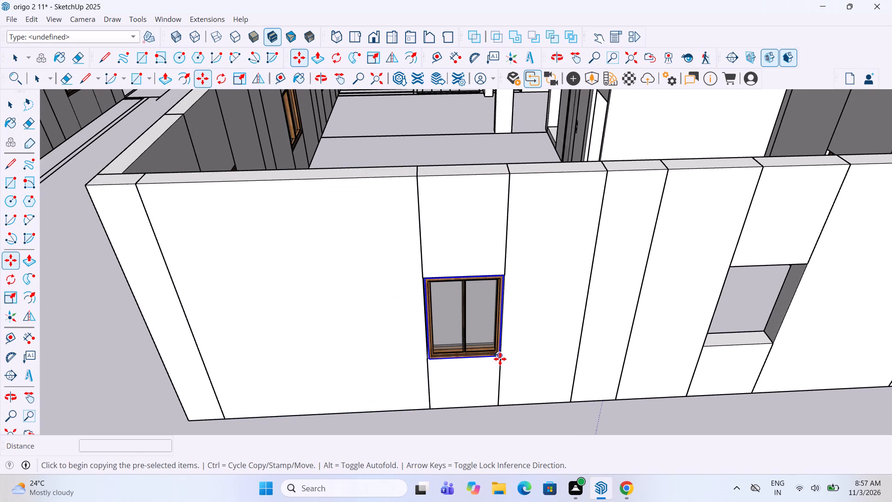
{"action": "left_click", "coordinate": [500, 359]}
{"action": "scroll", "coordinate": [468, 350], "scroll_direction": "down", "scroll_amount": 4}
{"action": "scroll", "coordinate": [631, 352], "scroll_direction": "up", "scroll_amount": 3}
{"action": "scroll", "coordinate": [689, 354], "scroll_direction": "up", "scroll_amount": 4}
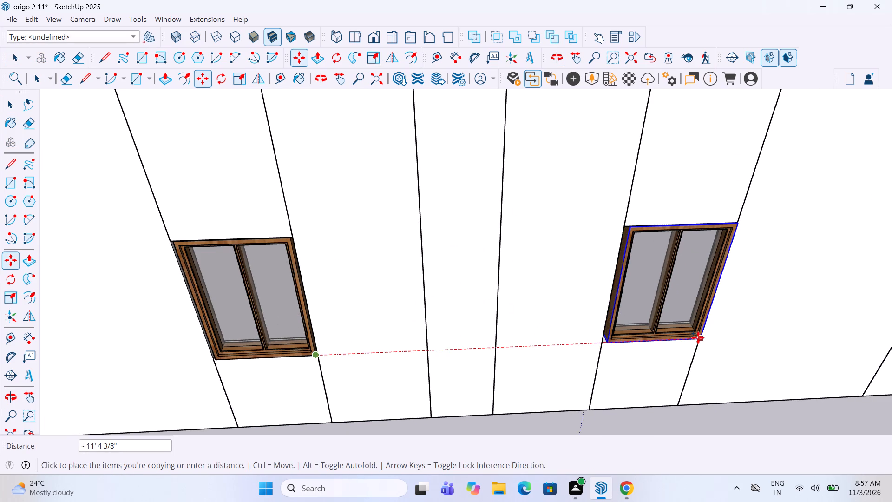
{"action": "left_click", "coordinate": [698, 337]}
Scale the second window's width by about 1.05 along the green axis to fill its opening.
{"action": "scroll", "coordinate": [480, 360], "scroll_direction": "down", "scroll_amount": 5}
{"action": "middle_click_drag", "start_coordinate": [638, 349], "coordinate": [584, 341]}
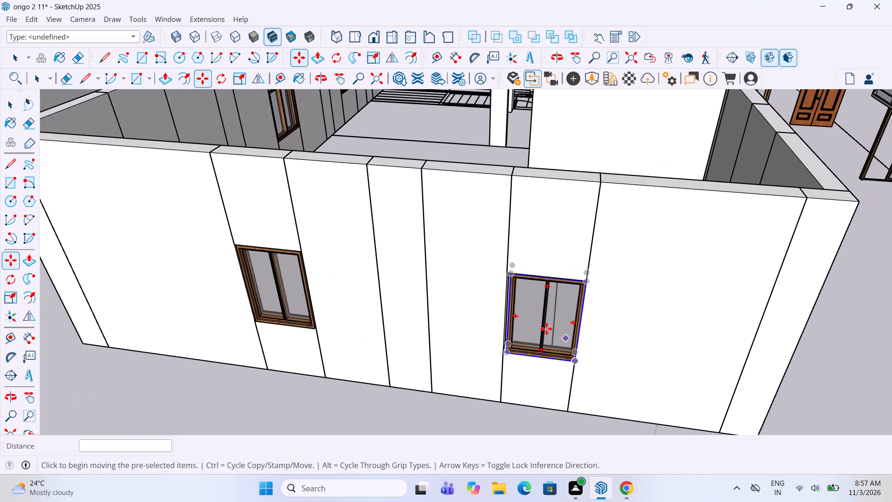
{"action": "scroll", "coordinate": [540, 324], "scroll_direction": "up", "scroll_amount": 4}
{"action": "key", "text": "s"}
{"action": "scroll", "coordinate": [511, 311], "scroll_direction": "up", "scroll_amount": 1}
{"action": "left_click_drag", "start_coordinate": [488, 304], "coordinate": [484, 304]}
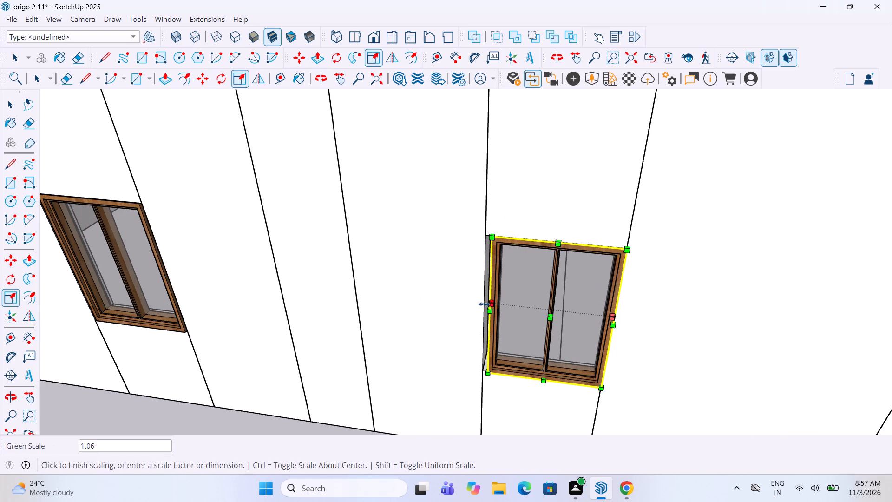
{"action": "left_click_drag", "start_coordinate": [484, 304], "coordinate": [483, 304]}
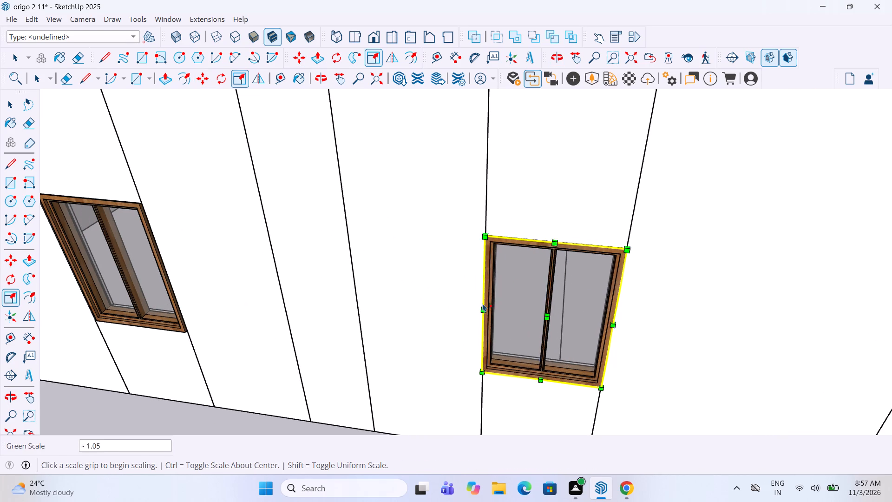
{"action": "scroll", "coordinate": [483, 304], "scroll_direction": "up", "scroll_amount": 5}
{"action": "scroll", "coordinate": [488, 307], "scroll_direction": "down", "scroll_amount": 6}
{"action": "key", "text": "space"}
{"action": "scroll", "coordinate": [518, 341], "scroll_direction": "down", "scroll_amount": 6}
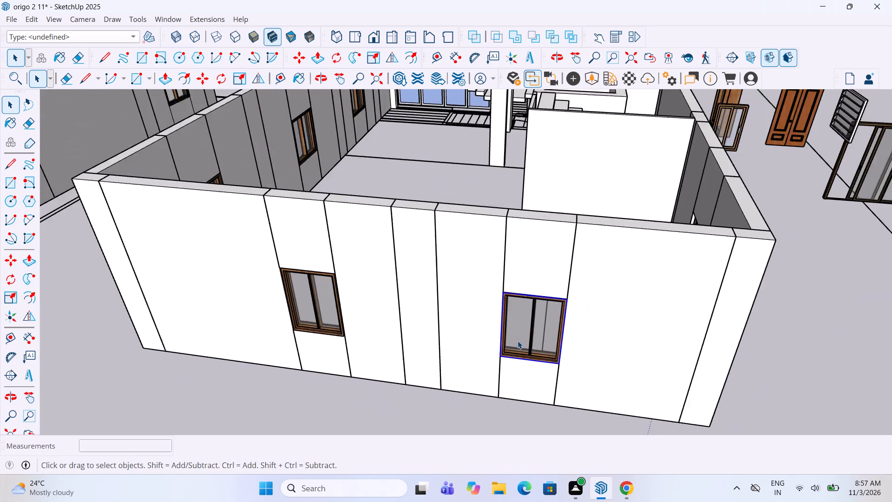
{"action": "scroll", "coordinate": [518, 341], "scroll_direction": "down", "scroll_amount": 5}
{"action": "left_click", "coordinate": [479, 398]}
Copy the first short-wall window into the plinth block's short-wall opening beside the small corner room, aligning the lower corner.
{"action": "scroll", "coordinate": [480, 384], "scroll_direction": "down", "scroll_amount": 4}
{"action": "middle_click_drag", "start_coordinate": [504, 327], "coordinate": [540, 344]}
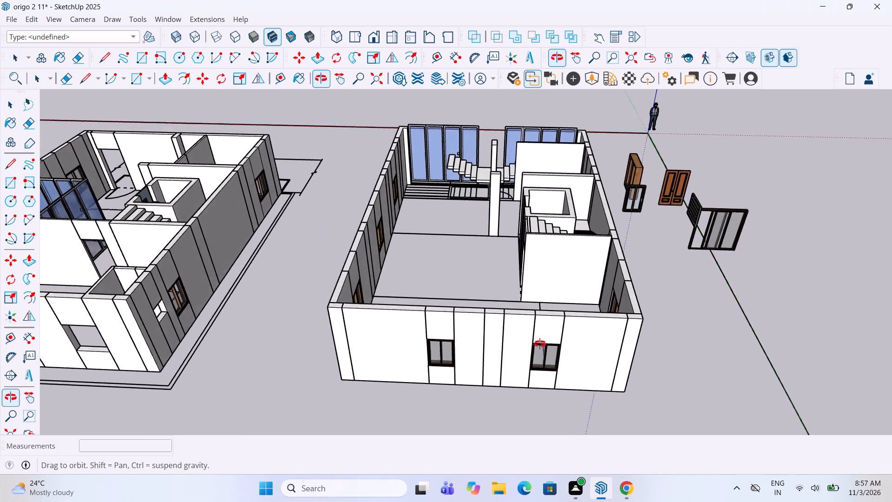
{"action": "middle_click_drag", "start_coordinate": [540, 344], "coordinate": [557, 350]}
{"action": "scroll", "coordinate": [559, 373], "scroll_direction": "up", "scroll_amount": 3}
{"action": "scroll", "coordinate": [575, 359], "scroll_direction": "down", "scroll_amount": 6}
{"action": "middle_click_drag", "start_coordinate": [575, 358], "coordinate": [554, 333]}
{"action": "scroll", "coordinate": [567, 344], "scroll_direction": "down", "scroll_amount": 3}
{"action": "scroll", "coordinate": [563, 350], "scroll_direction": "up", "scroll_amount": 4}
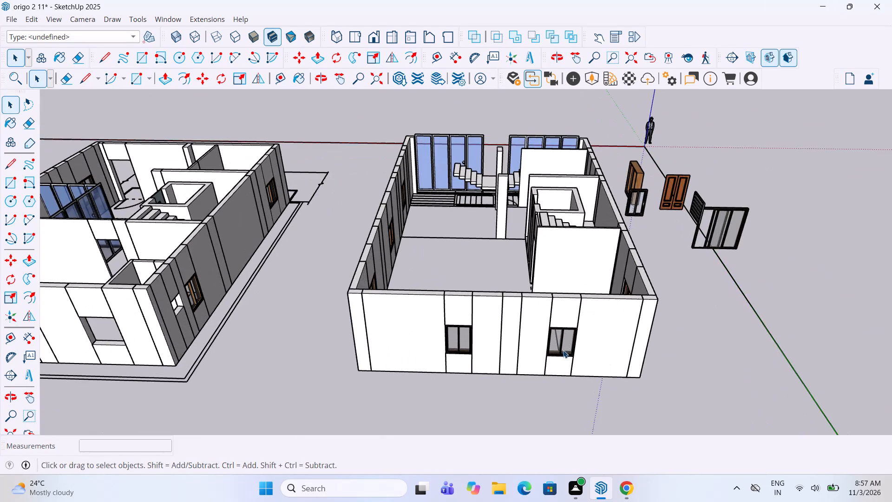
{"action": "scroll", "coordinate": [626, 297], "scroll_direction": "down", "scroll_amount": 9}
{"action": "scroll", "coordinate": [534, 311], "scroll_direction": "up", "scroll_amount": 3}
{"action": "left_click", "coordinate": [558, 324]}
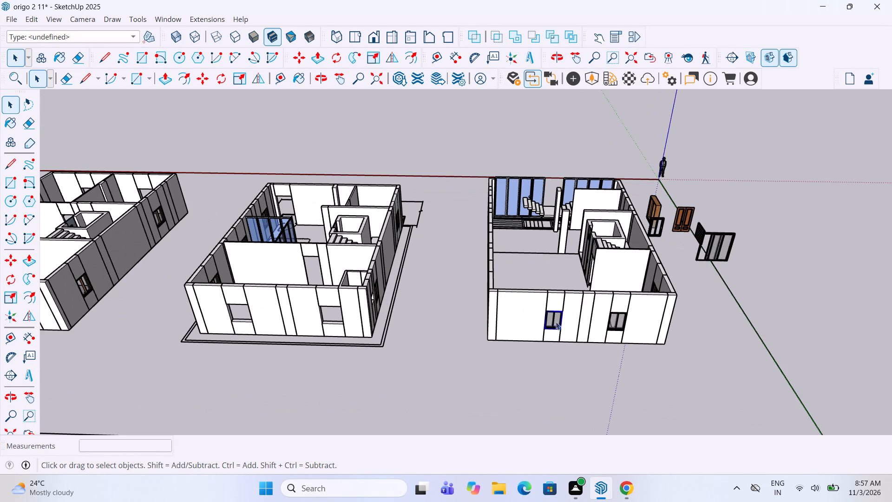
{"action": "scroll", "coordinate": [548, 316], "scroll_direction": "up", "scroll_amount": 5}
{"action": "key", "text": "m"}
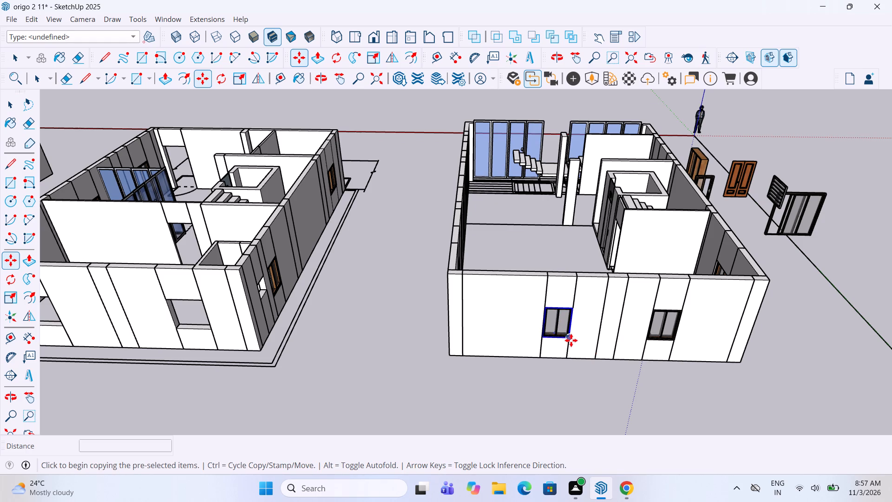
{"action": "left_click", "coordinate": [571, 340]}
{"action": "scroll", "coordinate": [672, 294], "scroll_direction": "down", "scroll_amount": 4}
{"action": "scroll", "coordinate": [328, 297], "scroll_direction": "up", "scroll_amount": 9}
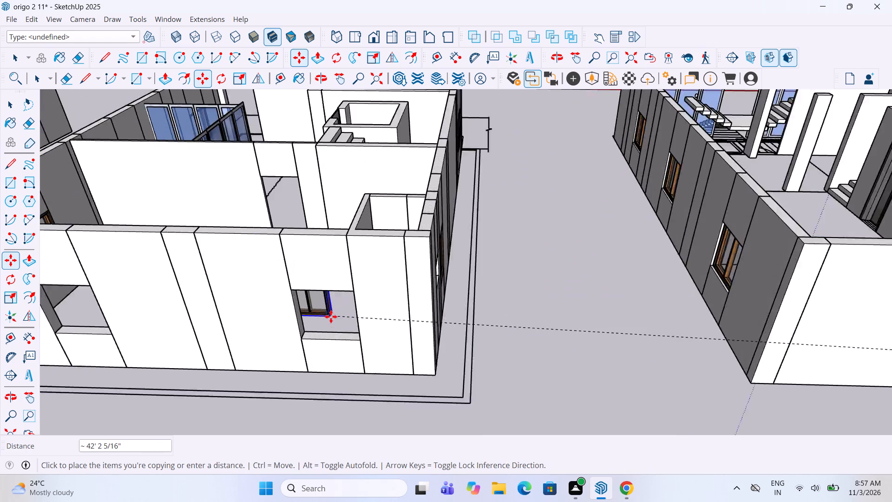
{"action": "scroll", "coordinate": [331, 317], "scroll_direction": "up", "scroll_amount": 6}
{"action": "left_click", "coordinate": [389, 360]}
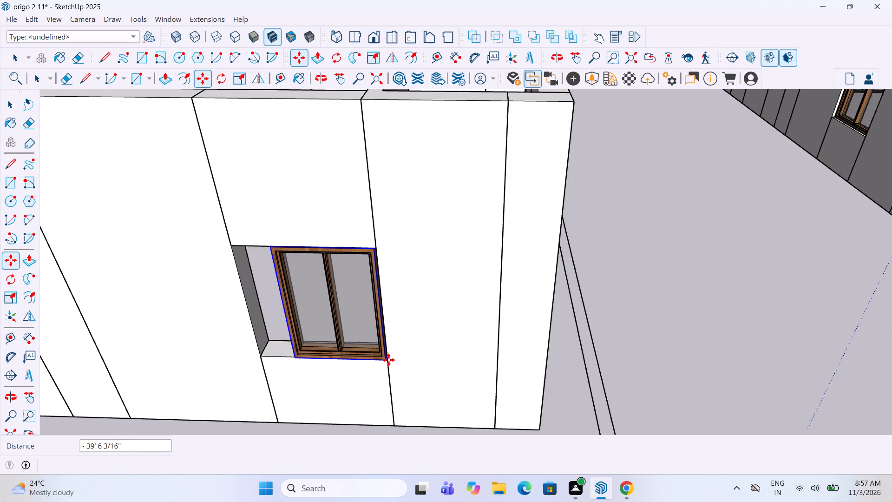
Stretch the plinth block's window sideways to the far edge of its wider opening.
{"action": "key", "text": "a"}
{"action": "key", "text": "s"}
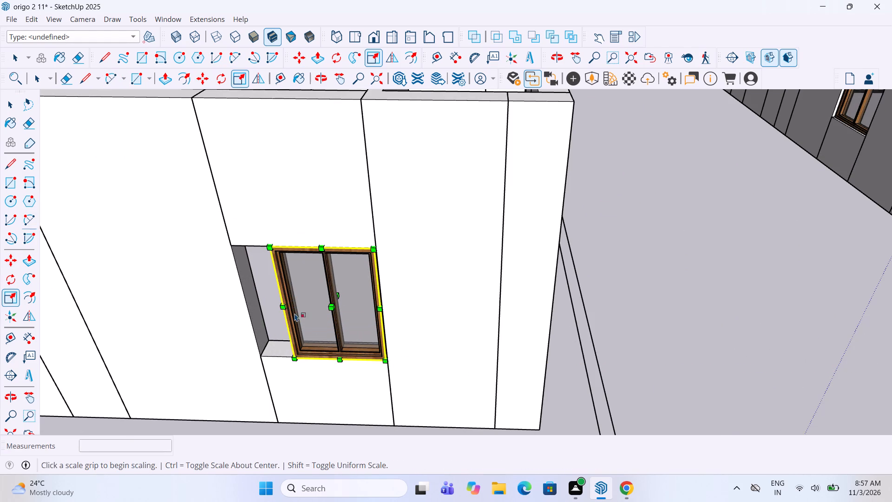
{"action": "left_click_drag", "start_coordinate": [286, 300], "coordinate": [249, 297]}
{"action": "key", "text": "space"}
{"action": "left_click", "coordinate": [553, 289]}
Fine-tune the plinth block window's width to its opening with a green-axis scale of 1.01.
{"action": "scroll", "coordinate": [581, 273], "scroll_direction": "down", "scroll_amount": 6}
{"action": "middle_click_drag", "start_coordinate": [427, 295], "coordinate": [429, 291]}
{"action": "scroll", "coordinate": [427, 295], "scroll_direction": "up", "scroll_amount": 1}
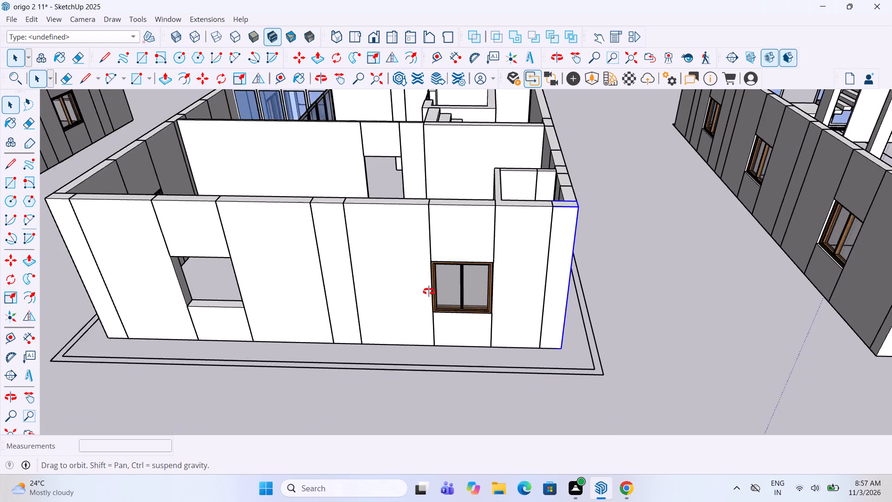
{"action": "scroll", "coordinate": [429, 291], "scroll_direction": "up", "scroll_amount": 1}
{"action": "middle_click_drag", "start_coordinate": [429, 291], "coordinate": [443, 266]}
{"action": "scroll", "coordinate": [443, 266], "scroll_direction": "down", "scroll_amount": 1}
{"action": "scroll", "coordinate": [481, 265], "scroll_direction": "up", "scroll_amount": 9}
{"action": "middle_click_drag", "start_coordinate": [494, 235], "coordinate": [474, 264]}
{"action": "left_click", "coordinate": [441, 275]}
{"action": "scroll", "coordinate": [421, 265], "scroll_direction": "up", "scroll_amount": 1}
{"action": "key", "text": "s"}
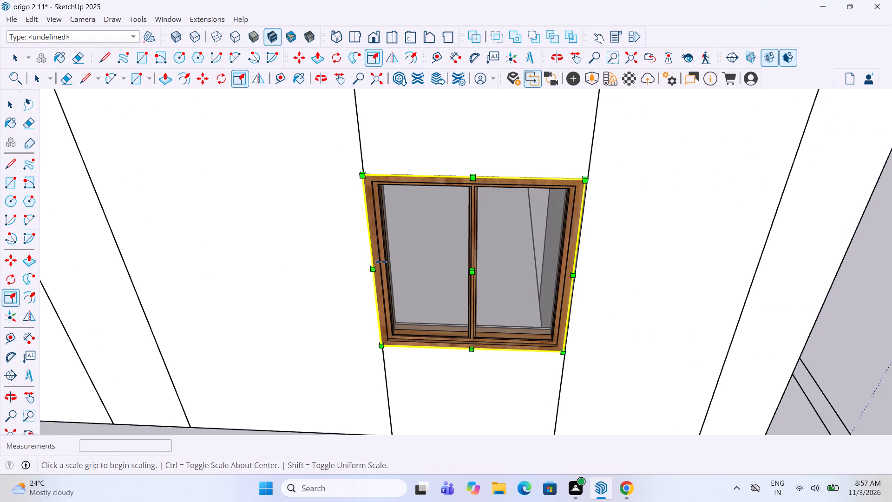
{"action": "left_click", "coordinate": [378, 260]}
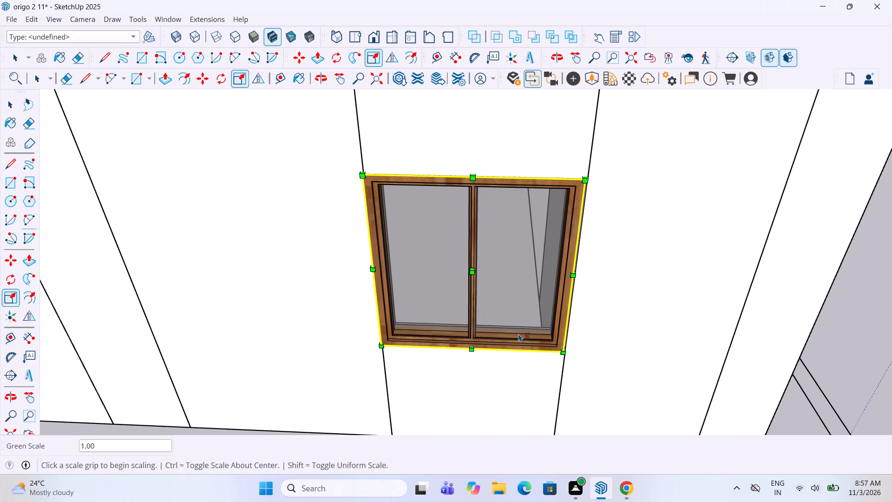
{"action": "key", "text": "m"}
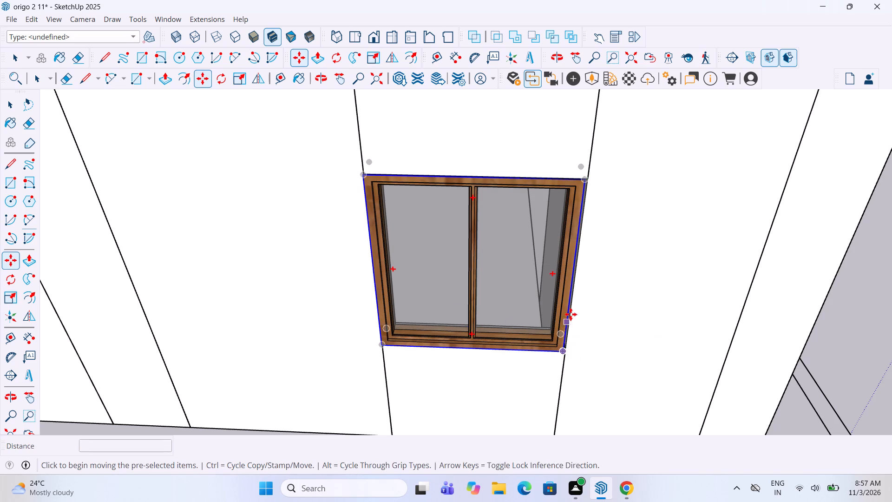
{"action": "key", "text": "s"}
{"action": "scroll", "coordinate": [577, 272], "scroll_direction": "up", "scroll_amount": 3}
{"action": "left_click", "coordinate": [572, 267]}
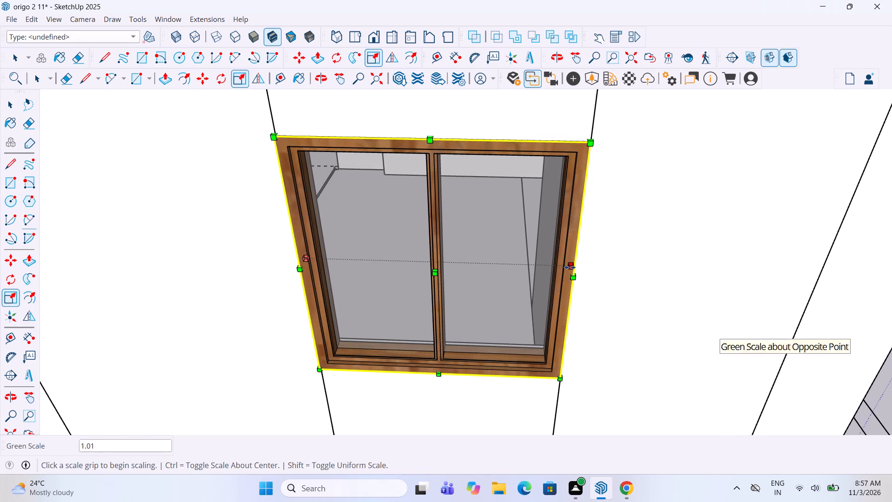
Copy the fitted window into the other opening of the plinth block's short wall, aligning the lower corner.
{"action": "key", "text": "m"}
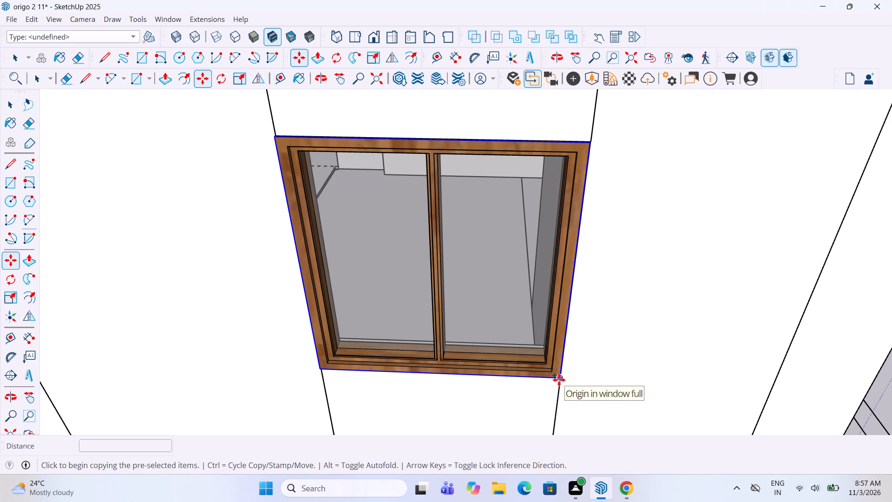
{"action": "left_click", "coordinate": [559, 380]}
{"action": "scroll", "coordinate": [646, 328], "scroll_direction": "down", "scroll_amount": 15}
{"action": "scroll", "coordinate": [361, 331], "scroll_direction": "up", "scroll_amount": 2}
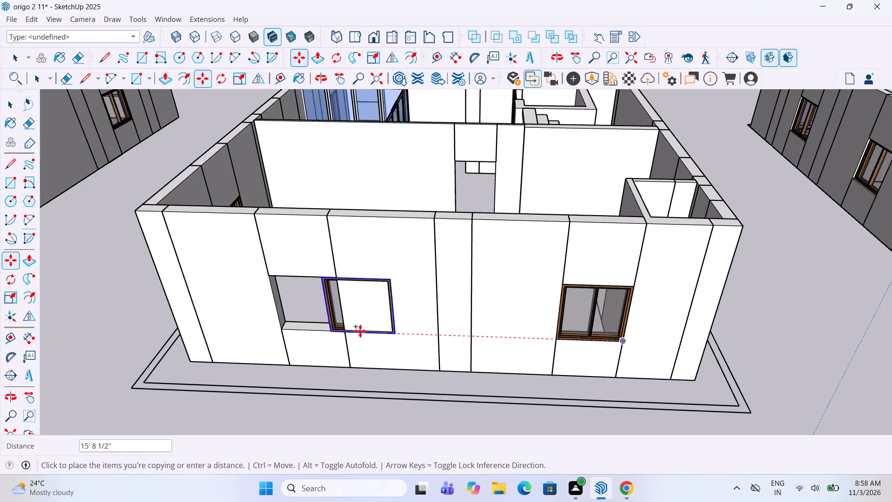
{"action": "scroll", "coordinate": [360, 331], "scroll_direction": "up", "scroll_amount": 2}
{"action": "left_click", "coordinate": [332, 334]}
{"action": "scroll", "coordinate": [465, 342], "scroll_direction": "down", "scroll_amount": 7}
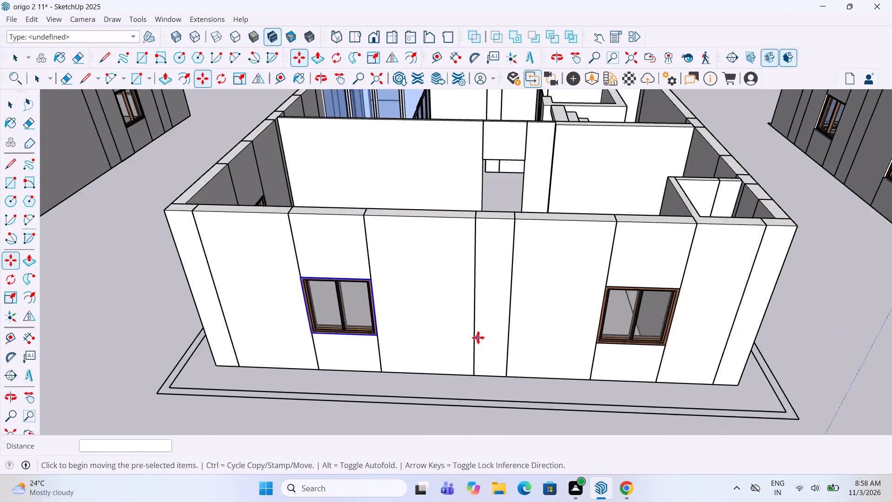
{"action": "scroll", "coordinate": [478, 337], "scroll_direction": "down", "scroll_amount": 9}
{"action": "key", "text": "space"}
{"action": "left_click", "coordinate": [410, 416]}
Copy both windows of the plinth block's short wall into the matching openings of the neighbouring block farther from the origin, aligning wall corners.
{"action": "scroll", "coordinate": [524, 328], "scroll_direction": "up", "scroll_amount": 1}
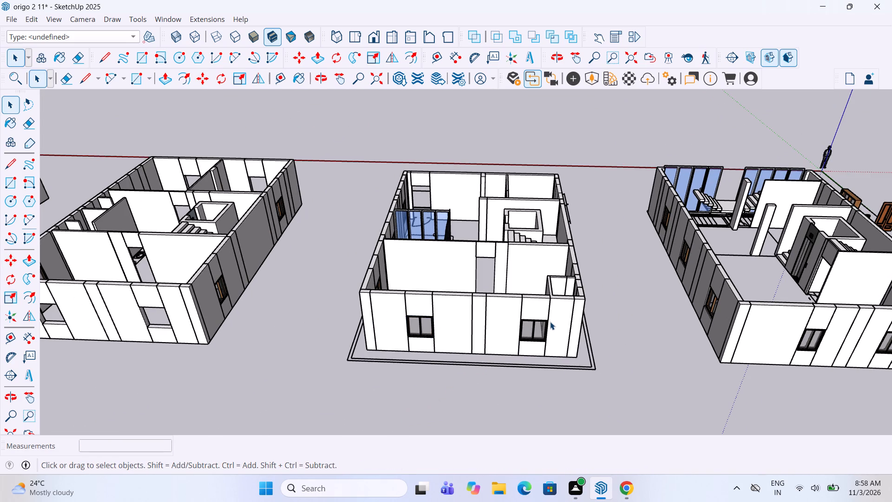
{"action": "left_click", "coordinate": [541, 330]}
{"action": "scroll", "coordinate": [541, 330], "scroll_direction": "up", "scroll_amount": 5}
{"action": "left_click", "coordinate": [343, 324], "text": "ctrl"}
{"action": "scroll", "coordinate": [504, 329], "scroll_direction": "up", "scroll_amount": 2}
{"action": "key", "text": "m"}
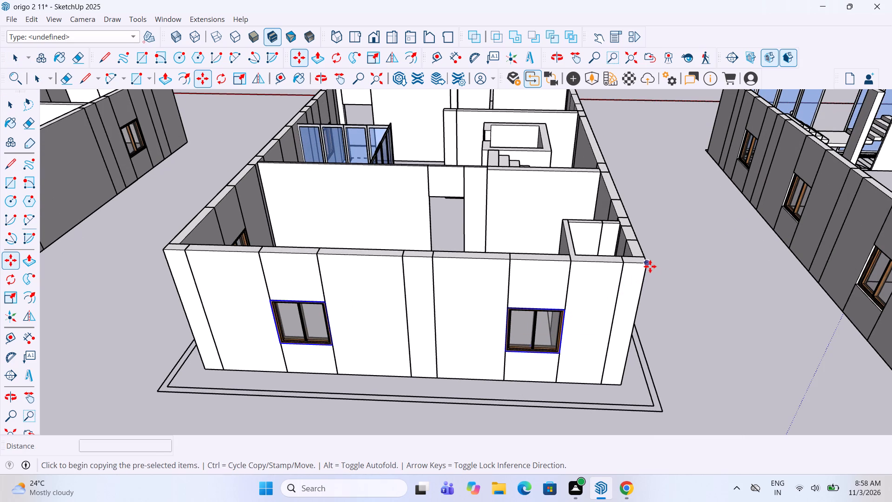
{"action": "left_click", "coordinate": [650, 266]}
{"action": "scroll", "coordinate": [646, 333], "scroll_direction": "down", "scroll_amount": 13}
{"action": "scroll", "coordinate": [357, 269], "scroll_direction": "up", "scroll_amount": 5}
{"action": "scroll", "coordinate": [420, 318], "scroll_direction": "up", "scroll_amount": 3}
{"action": "left_click", "coordinate": [466, 351]}
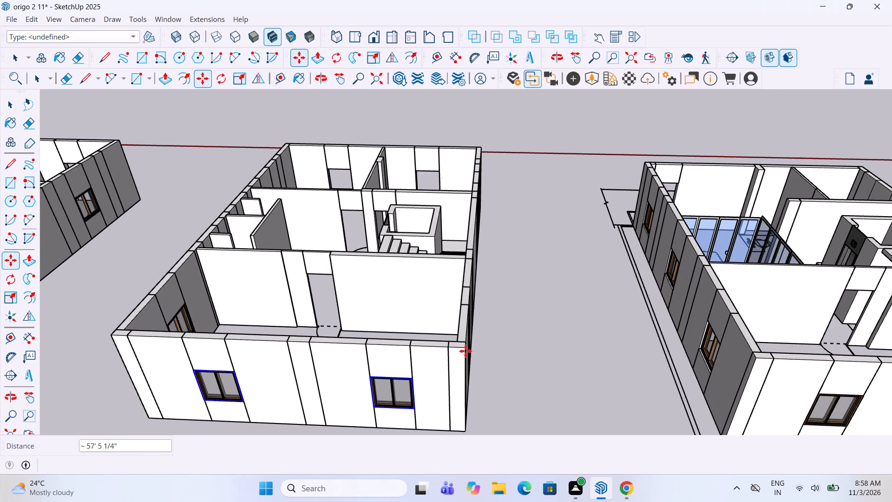
Copy both short-wall windows from the block beside the plinth block into the next block farther from the origin, aligning wall corners.
{"action": "key", "text": "m"}
{"action": "left_click", "coordinate": [466, 351], "text": "ctrl"}
{"action": "scroll", "coordinate": [526, 338], "scroll_direction": "down", "scroll_amount": 5}
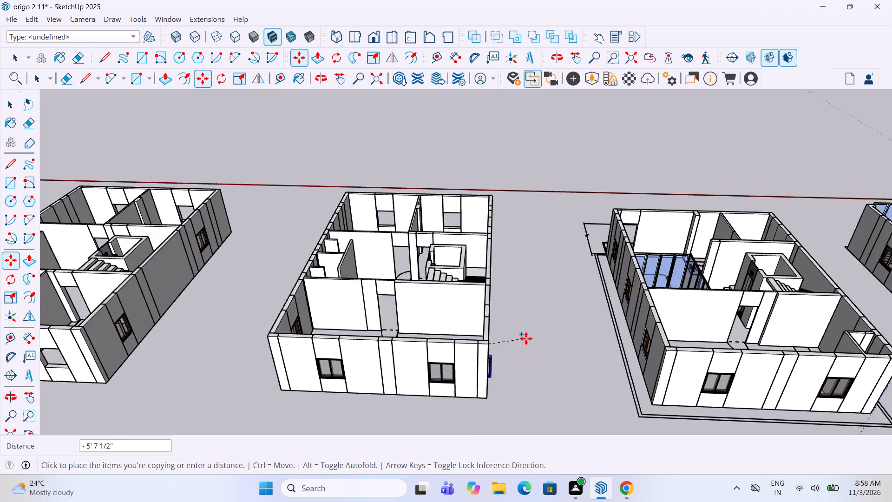
{"action": "scroll", "coordinate": [526, 338], "scroll_direction": "down", "scroll_amount": 6}
{"action": "scroll", "coordinate": [306, 329], "scroll_direction": "up", "scroll_amount": 13}
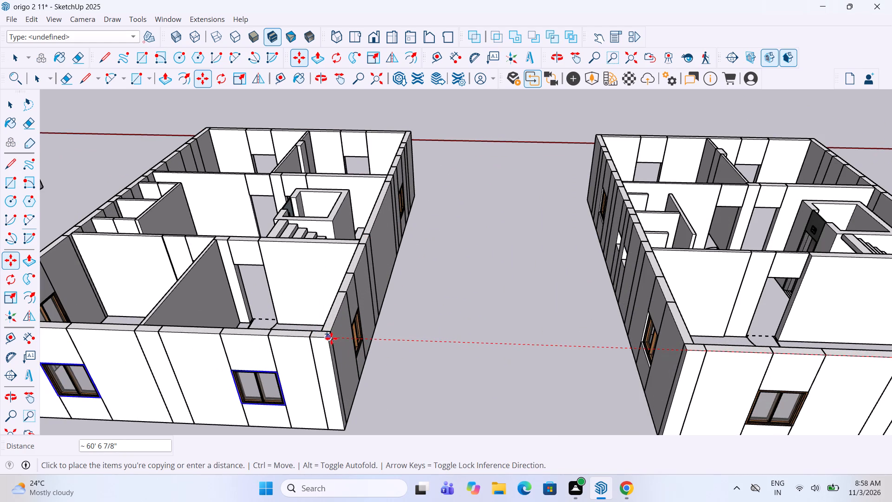
{"action": "left_click", "coordinate": [331, 338]}
Copy the two short-wall windows onward into the block beside the open railed terrace block, aligning wall corners.
{"action": "key", "text": "m"}
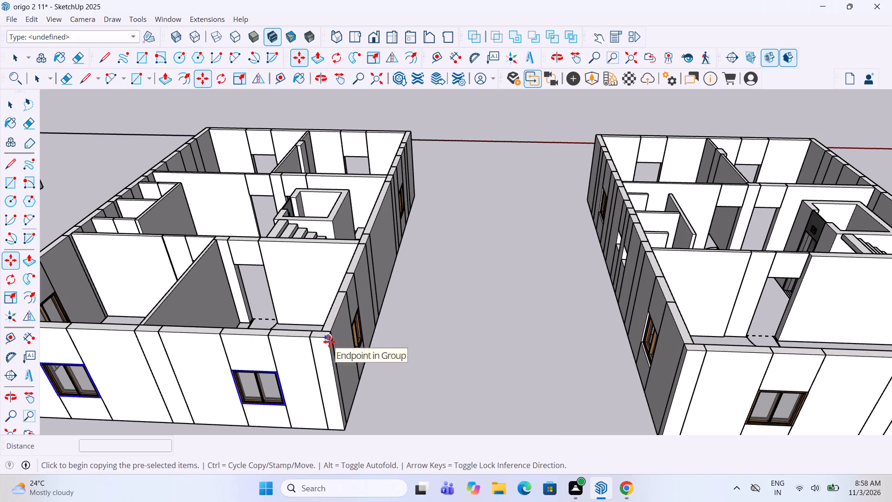
{"action": "left_click", "coordinate": [329, 342]}
{"action": "scroll", "coordinate": [505, 318], "scroll_direction": "down", "scroll_amount": 14}
{"action": "scroll", "coordinate": [294, 299], "scroll_direction": "up", "scroll_amount": 6}
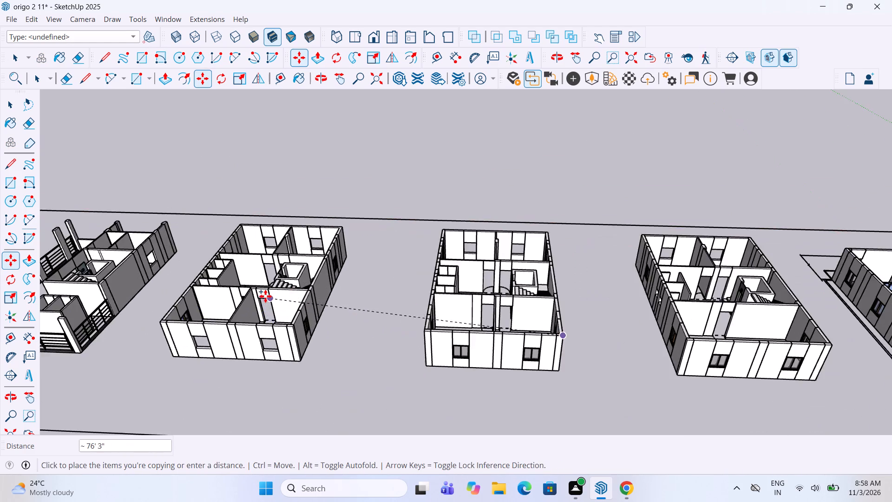
{"action": "scroll", "coordinate": [265, 296], "scroll_direction": "up", "scroll_amount": 6}
{"action": "scroll", "coordinate": [301, 339], "scroll_direction": "up", "scroll_amount": 4}
{"action": "left_click", "coordinate": [321, 357]}
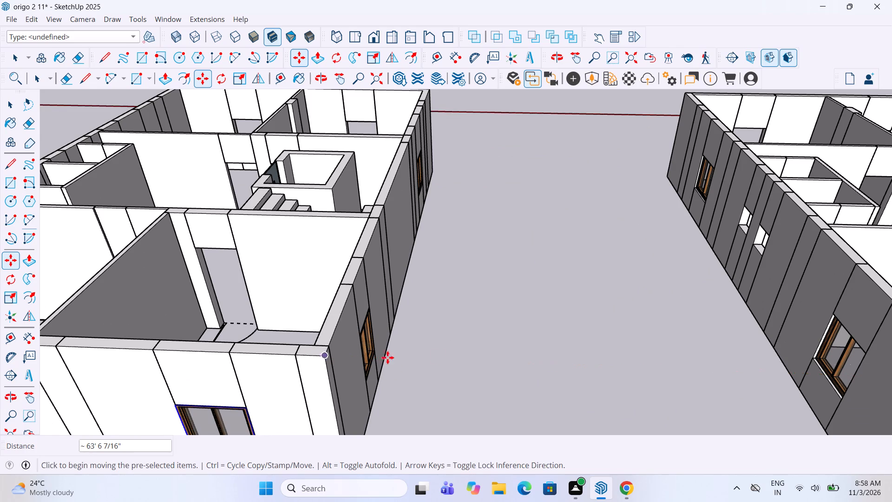
{"action": "scroll", "coordinate": [463, 357], "scroll_direction": "down", "scroll_amount": 12}
{"action": "scroll", "coordinate": [410, 320], "scroll_direction": "down", "scroll_amount": 4}
{"action": "key", "text": "space"}
{"action": "left_click", "coordinate": [377, 382]}
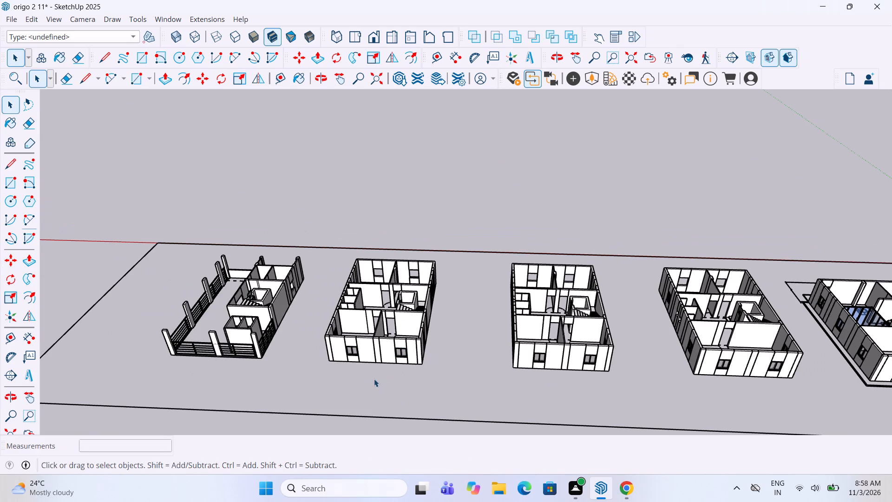
Examine the row of blocks for short-wall openings that still need windows.
{"action": "scroll", "coordinate": [406, 307], "scroll_direction": "up", "scroll_amount": 5}
{"action": "middle_click_drag", "start_coordinate": [393, 365], "coordinate": [403, 369]}
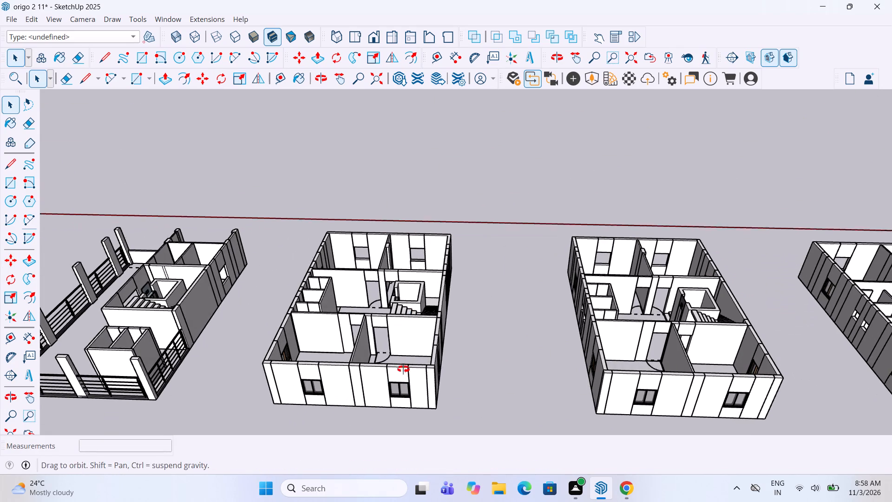
{"action": "middle_click_drag", "start_coordinate": [403, 369], "coordinate": [407, 369]}
{"action": "scroll", "coordinate": [413, 394], "scroll_direction": "up", "scroll_amount": 3}
{"action": "middle_click_drag", "start_coordinate": [407, 378], "coordinate": [443, 386]}
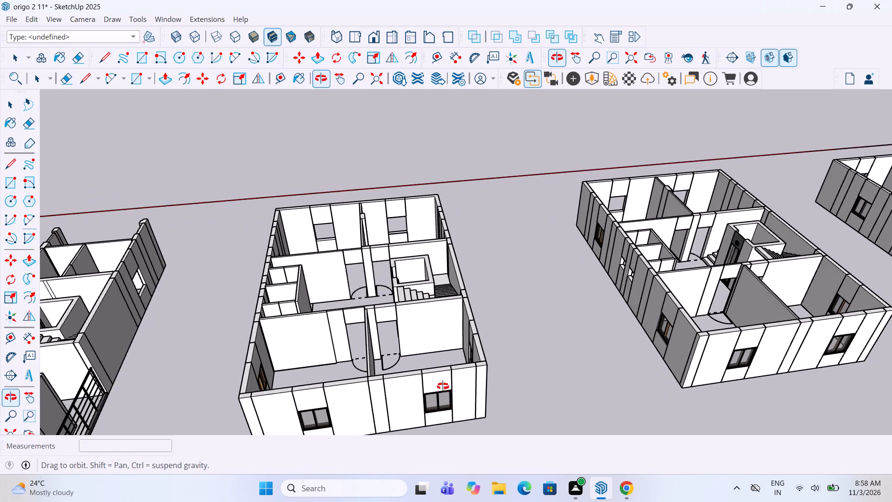
{"action": "middle_click_drag", "start_coordinate": [443, 386], "coordinate": [435, 381]}
{"action": "scroll", "coordinate": [430, 394], "scroll_direction": "down", "scroll_amount": 6}
{"action": "scroll", "coordinate": [359, 363], "scroll_direction": "down", "scroll_amount": 10}
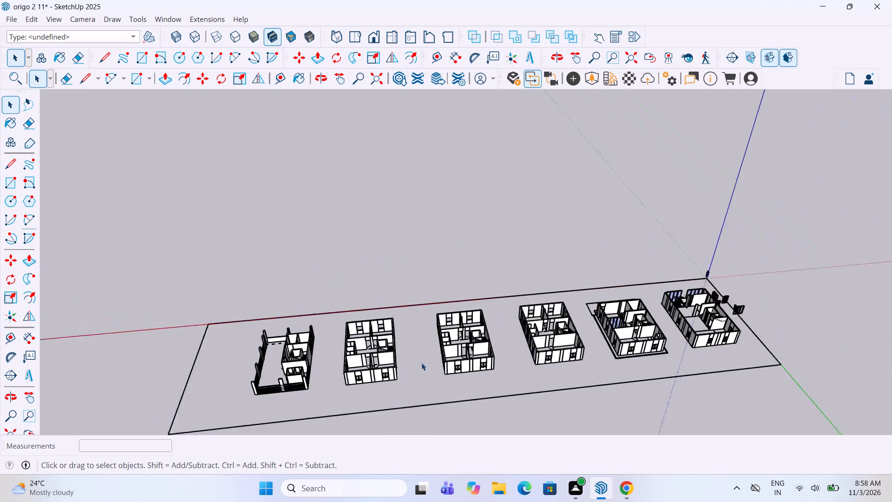
{"action": "scroll", "coordinate": [421, 363], "scroll_direction": "down", "scroll_amount": 1}
{"action": "scroll", "coordinate": [614, 348], "scroll_direction": "up", "scroll_amount": 10}
{"action": "middle_click_drag", "start_coordinate": [590, 257], "coordinate": [514, 307]}
{"action": "scroll", "coordinate": [514, 307], "scroll_direction": "down", "scroll_amount": 2}
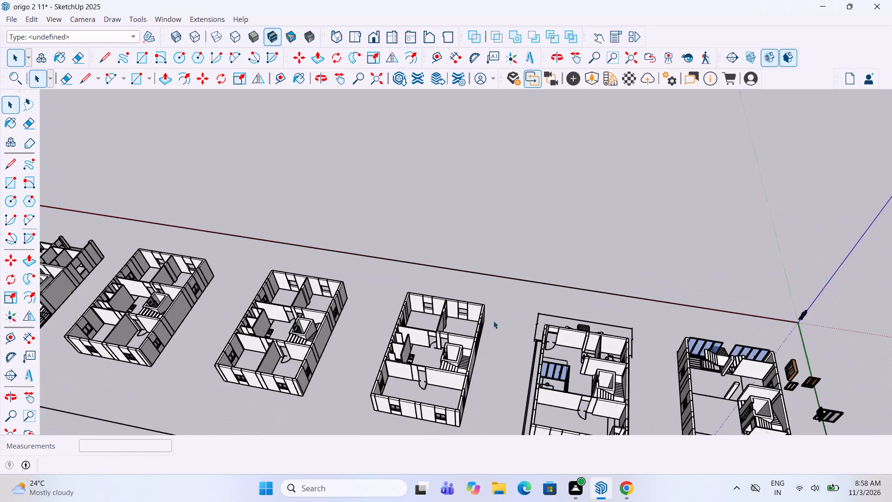
{"action": "scroll", "coordinate": [435, 324], "scroll_direction": "up", "scroll_amount": 2}
{"action": "middle_click_drag", "start_coordinate": [435, 324], "coordinate": [471, 279]}
{"action": "scroll", "coordinate": [477, 280], "scroll_direction": "down", "scroll_amount": 3}
{"action": "scroll", "coordinate": [412, 404], "scroll_direction": "up", "scroll_amount": 7}
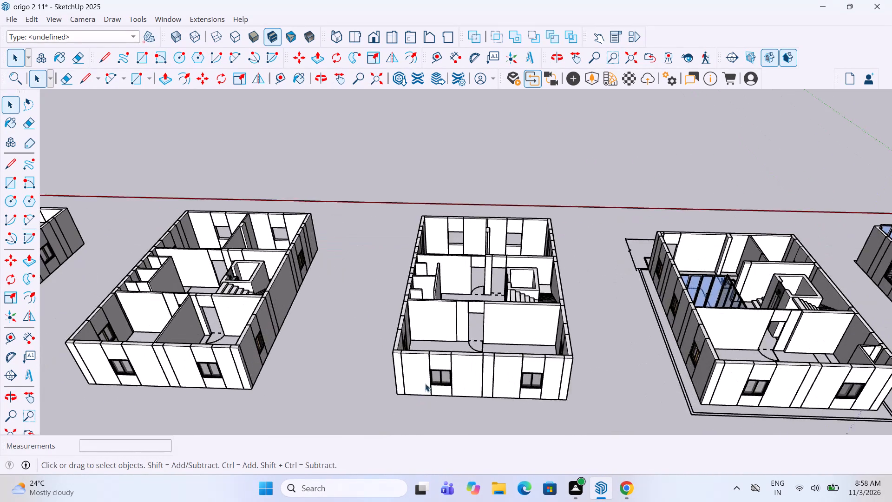
Copy a short-wall window of the block beside the plinth block into the opposite short wall's opening near the red axis, aligning lower corners.
{"action": "scroll", "coordinate": [425, 383], "scroll_direction": "up", "scroll_amount": 5}
{"action": "left_click", "coordinate": [439, 372]}
{"action": "scroll", "coordinate": [452, 366], "scroll_direction": "up", "scroll_amount": 3}
{"action": "key", "text": "m"}
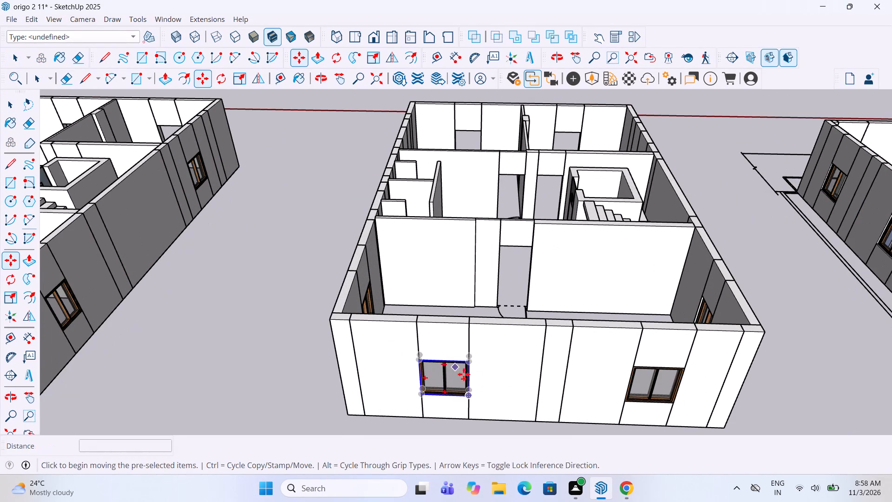
{"action": "left_click", "coordinate": [470, 401]}
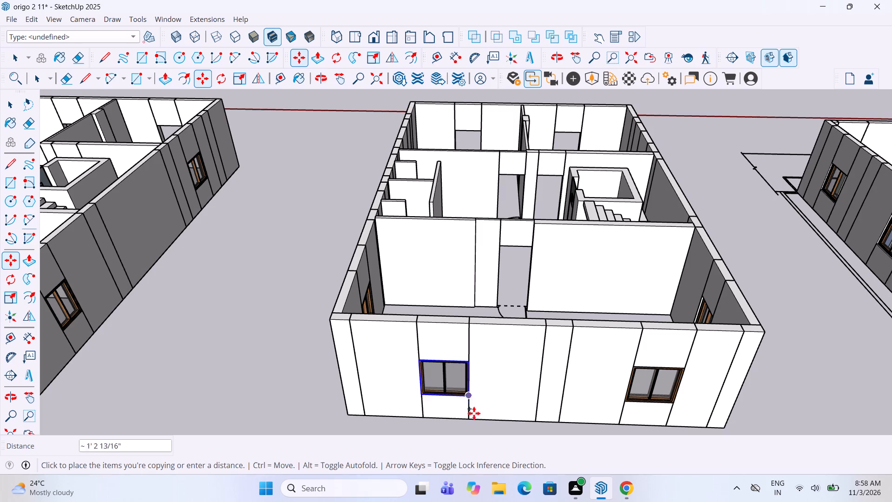
{"action": "scroll", "coordinate": [487, 443], "scroll_direction": "down", "scroll_amount": 9}
{"action": "scroll", "coordinate": [490, 380], "scroll_direction": "down", "scroll_amount": 15}
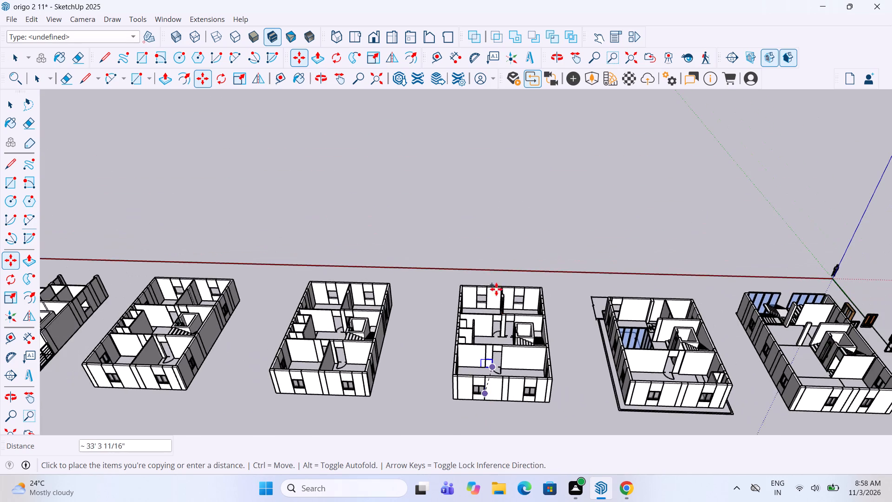
{"action": "scroll", "coordinate": [495, 254], "scroll_direction": "up", "scroll_amount": 8}
{"action": "scroll", "coordinate": [483, 344], "scroll_direction": "up", "scroll_amount": 9}
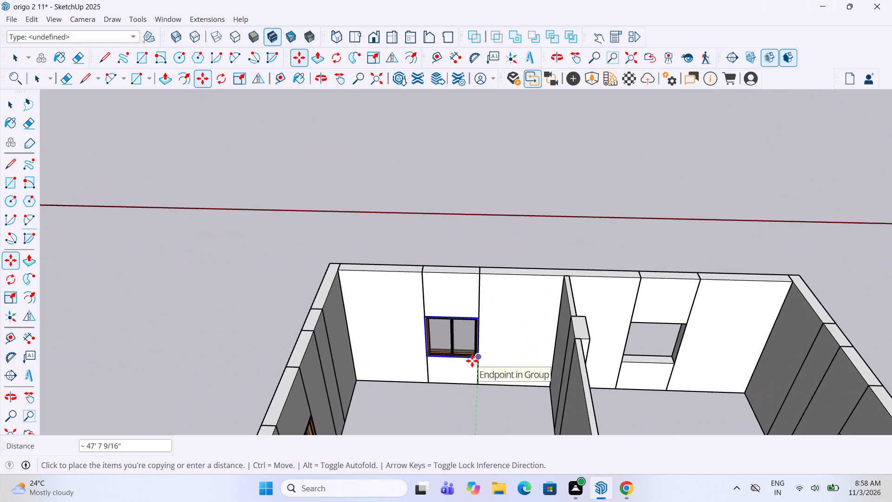
{"action": "scroll", "coordinate": [472, 361], "scroll_direction": "up", "scroll_amount": 13}
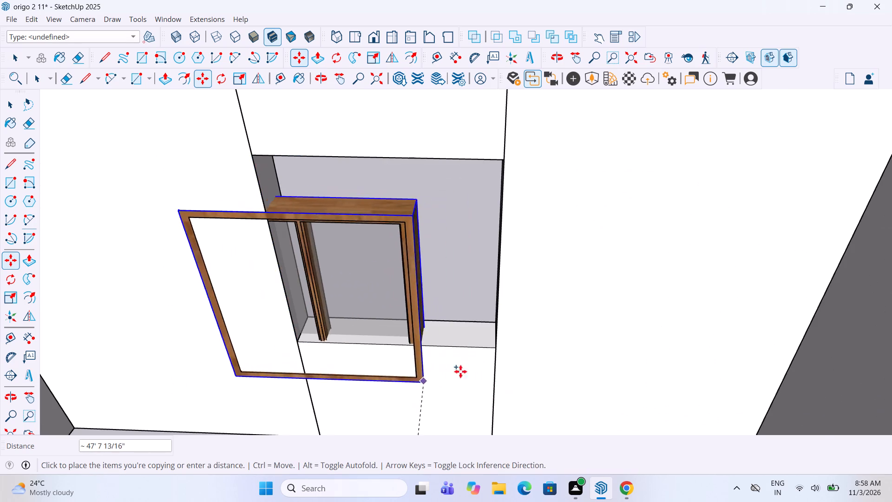
{"action": "left_click", "coordinate": [497, 346]}
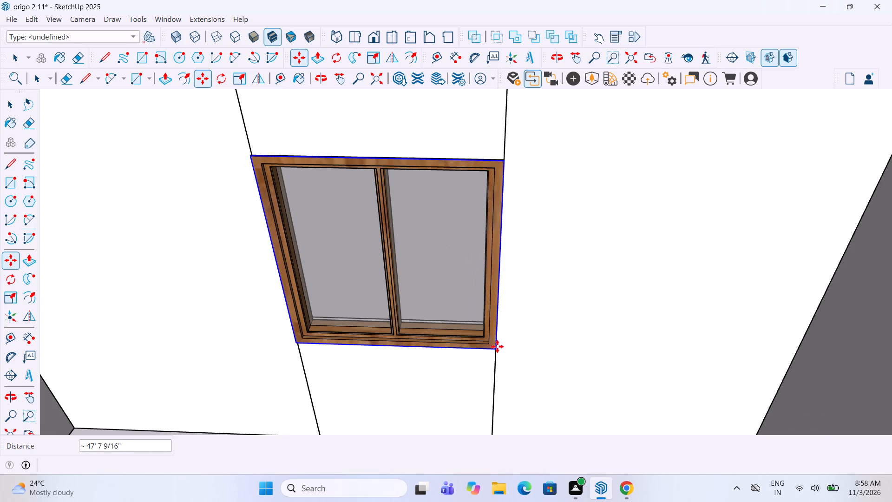
Narrow the copied window to its opening with a green-axis scale of 0.99.
{"action": "key", "text": "s"}
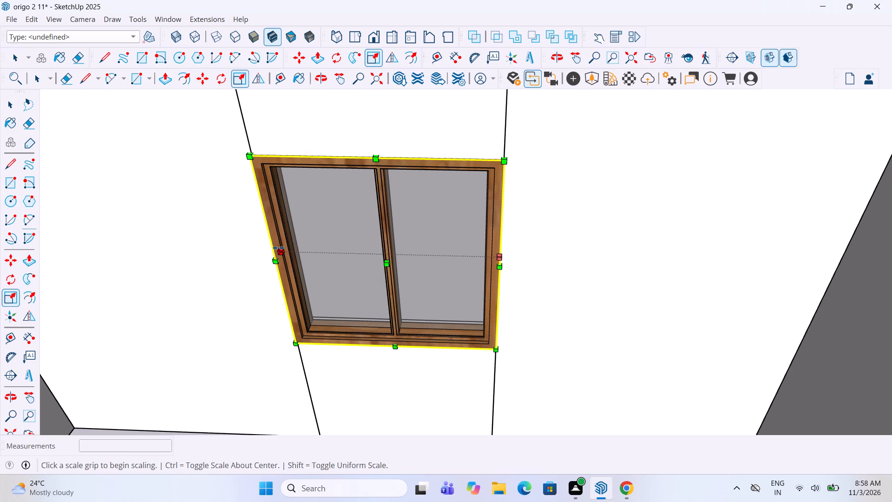
{"action": "left_click_drag", "start_coordinate": [278, 248], "coordinate": [282, 248]}
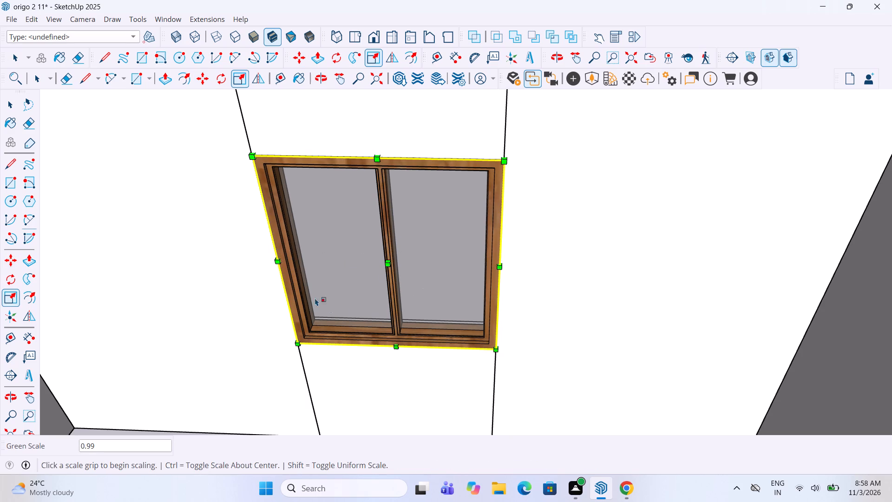
Copy the fitted window into the other opening of the same short wall near the red axis, aligning the lower corner.
{"action": "key", "text": "m"}
{"action": "left_click", "coordinate": [499, 350]}
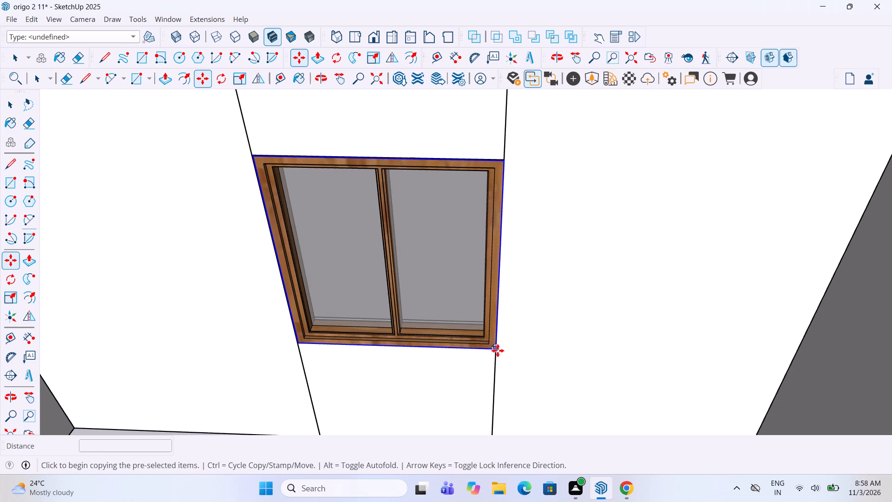
{"action": "scroll", "coordinate": [421, 352], "scroll_direction": "down", "scroll_amount": 16}
{"action": "scroll", "coordinate": [643, 345], "scroll_direction": "up", "scroll_amount": 8}
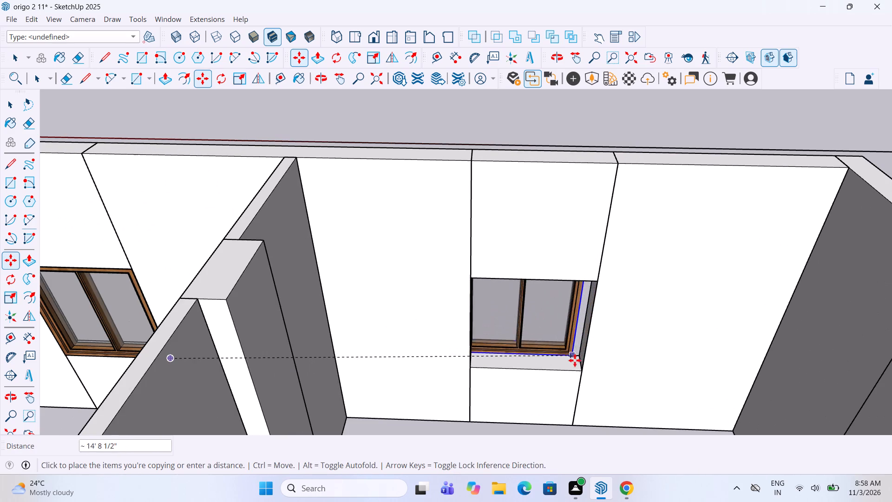
{"action": "left_click", "coordinate": [582, 370]}
{"action": "key", "text": "space"}
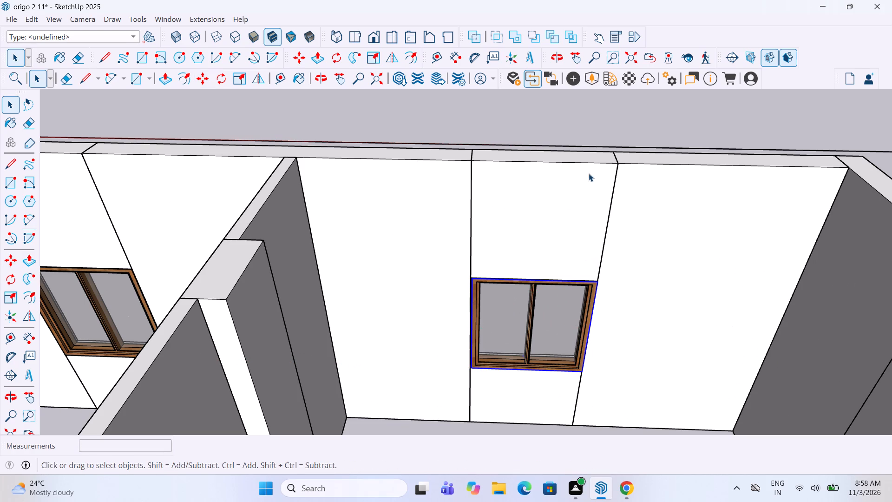
Copy both windows of this red-axis-side short wall into the next block farther from the origin, aligning inner wall corners.
{"action": "left_click", "coordinate": [538, 326]}
{"action": "left_click", "coordinate": [565, 114]}
{"action": "left_click", "coordinate": [515, 323]}
{"action": "left_click", "coordinate": [107, 305], "text": "ctrl"}
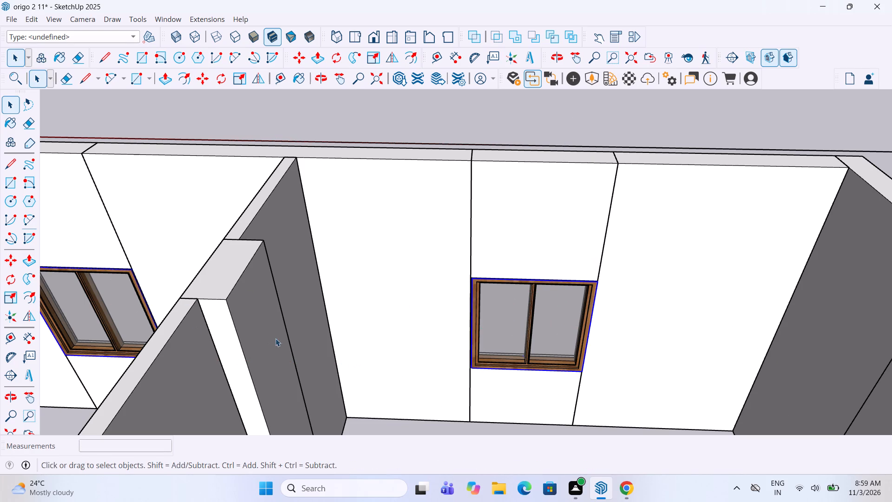
{"action": "key", "text": "m"}
{"action": "scroll", "coordinate": [553, 332], "scroll_direction": "down", "scroll_amount": 3}
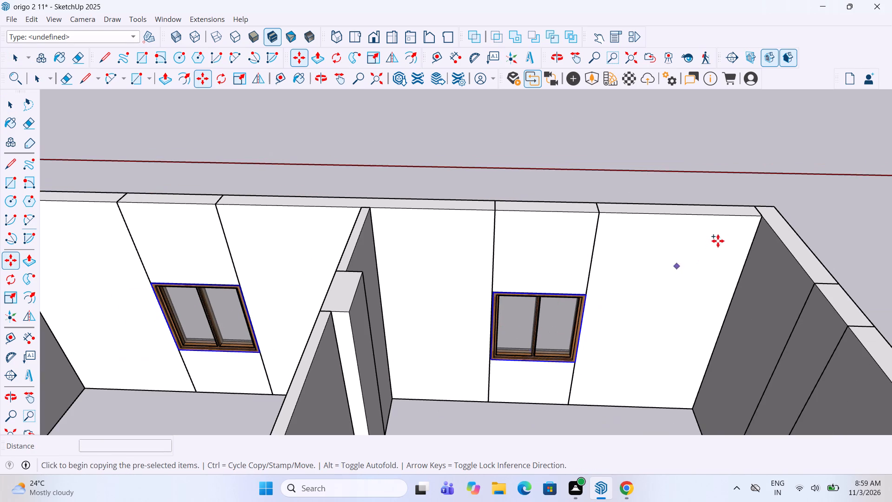
{"action": "left_click", "coordinate": [762, 218]}
{"action": "scroll", "coordinate": [755, 274], "scroll_direction": "down", "scroll_amount": 10}
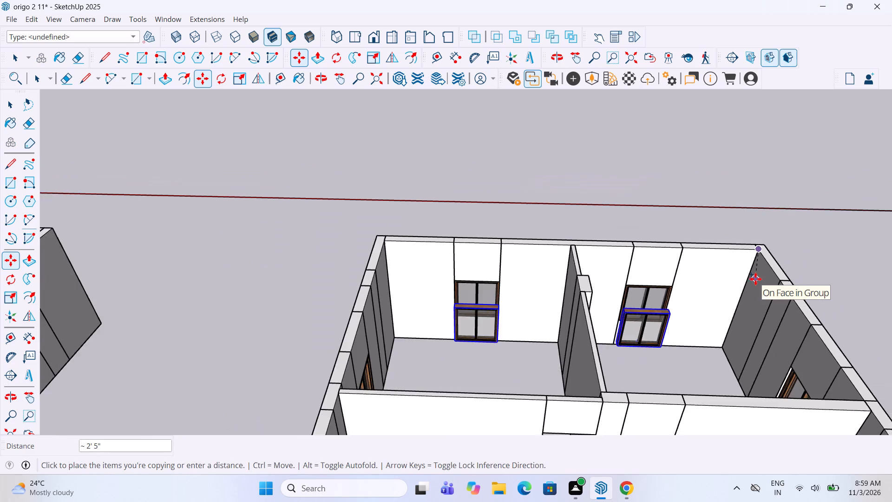
{"action": "scroll", "coordinate": [755, 279], "scroll_direction": "down", "scroll_amount": 10}
{"action": "scroll", "coordinate": [469, 221], "scroll_direction": "up", "scroll_amount": 13}
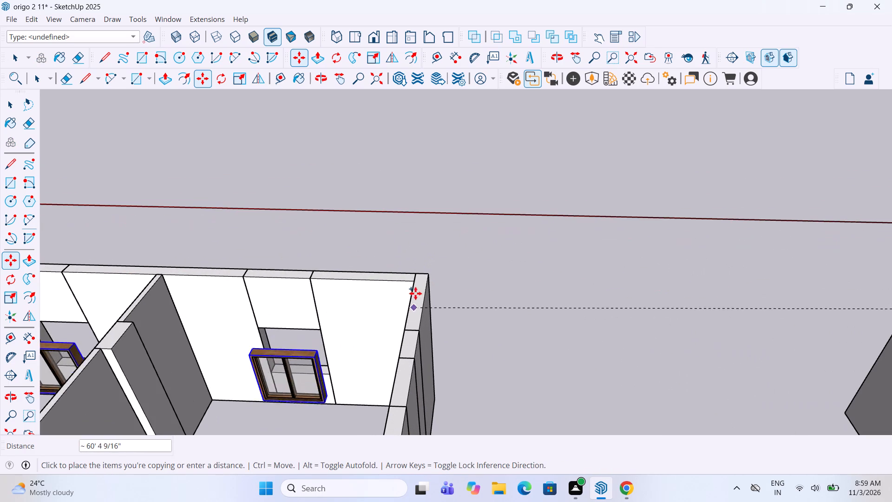
{"action": "double_click", "coordinate": [415, 282]}
Copy the two red-axis-side windows onward into the block beside the open railed terrace block, aligning inner wall corners.
{"action": "key", "text": "m"}
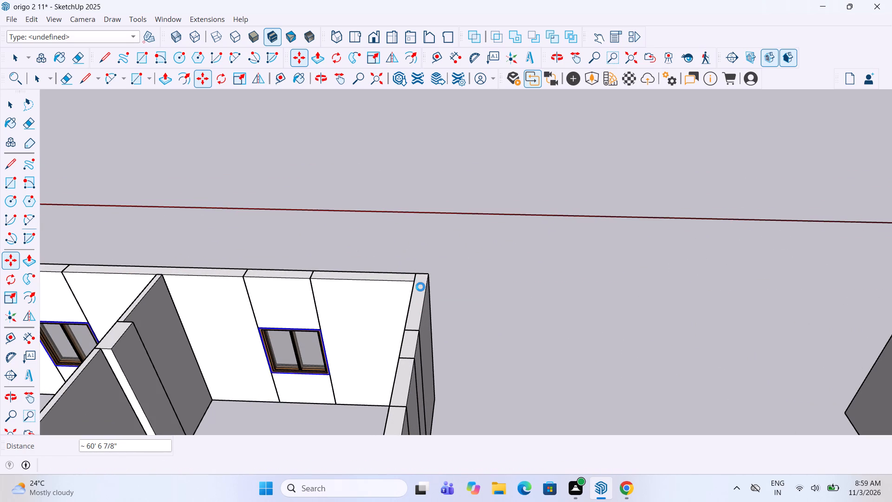
{"action": "left_click", "coordinate": [412, 284]}
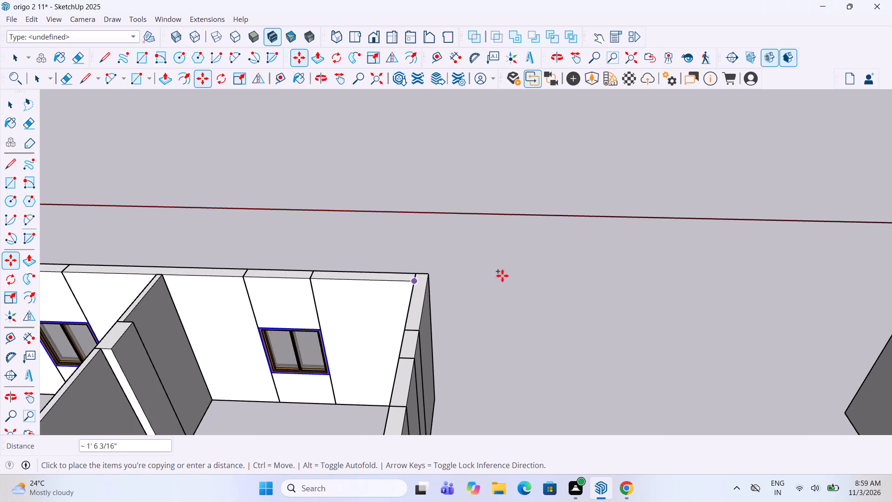
{"action": "scroll", "coordinate": [592, 257], "scroll_direction": "down", "scroll_amount": 19}
{"action": "middle_click_drag", "start_coordinate": [351, 238], "coordinate": [380, 254]}
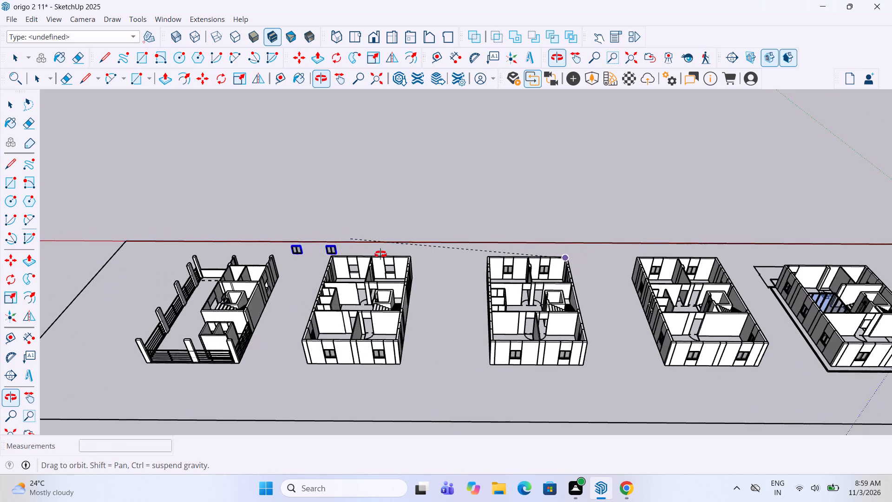
{"action": "middle_click_drag", "start_coordinate": [380, 254], "coordinate": [385, 256]}
{"action": "scroll", "coordinate": [398, 259], "scroll_direction": "up", "scroll_amount": 18}
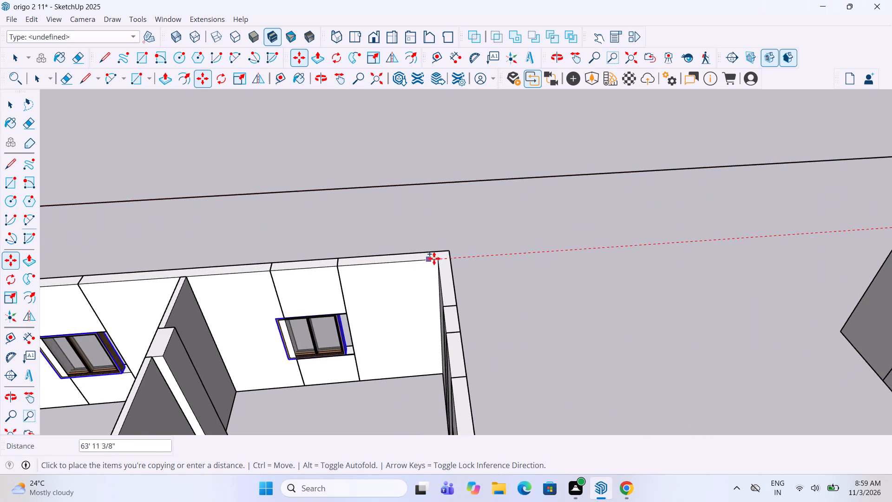
{"action": "left_click", "coordinate": [436, 258]}
{"action": "scroll", "coordinate": [549, 256], "scroll_direction": "down", "scroll_amount": 14}
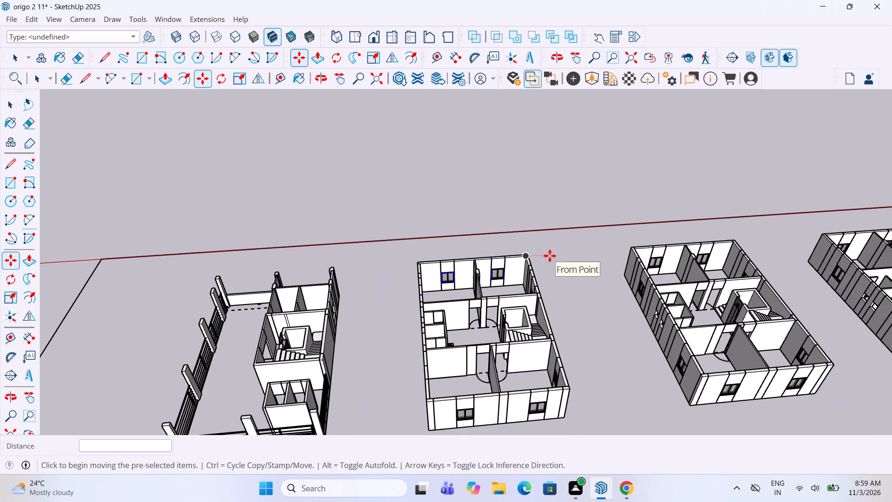
{"action": "key", "text": "space"}
{"action": "left_click", "coordinate": [559, 282]}
Examine the row of blocks from several angles to check which wall openings have windows.
{"action": "scroll", "coordinate": [559, 284], "scroll_direction": "down", "scroll_amount": 3}
{"action": "middle_click_drag", "start_coordinate": [558, 285], "coordinate": [391, 273]}
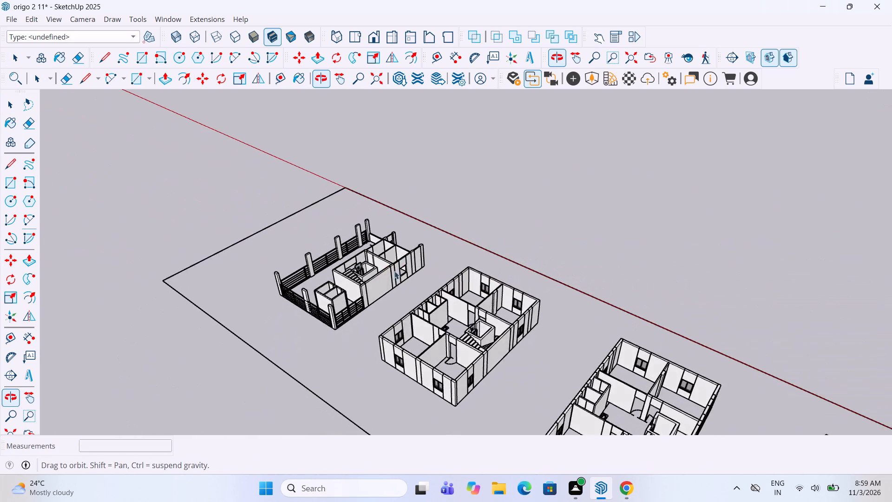
{"action": "scroll", "coordinate": [466, 264], "scroll_direction": "down", "scroll_amount": 8}
{"action": "scroll", "coordinate": [570, 341], "scroll_direction": "up", "scroll_amount": 10}
{"action": "middle_click_drag", "start_coordinate": [575, 344], "coordinate": [563, 334]}
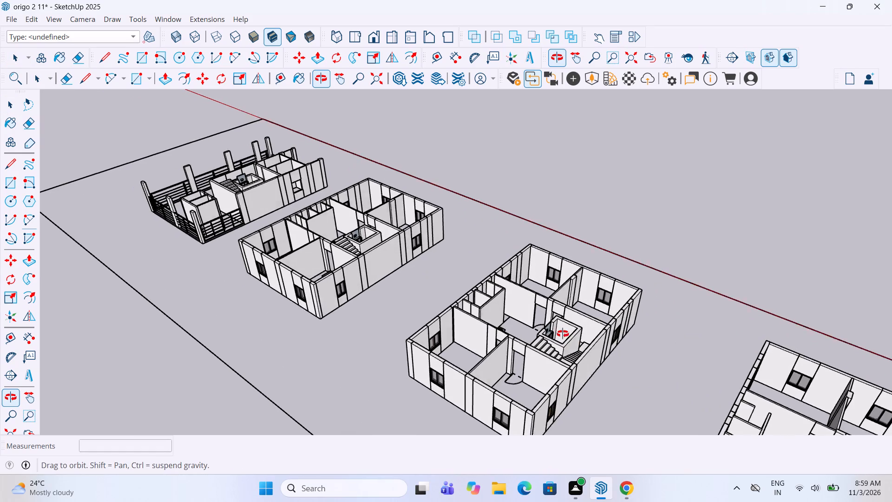
{"action": "middle_click_drag", "start_coordinate": [563, 334], "coordinate": [638, 318]}
{"action": "scroll", "coordinate": [639, 317], "scroll_direction": "down", "scroll_amount": 7}
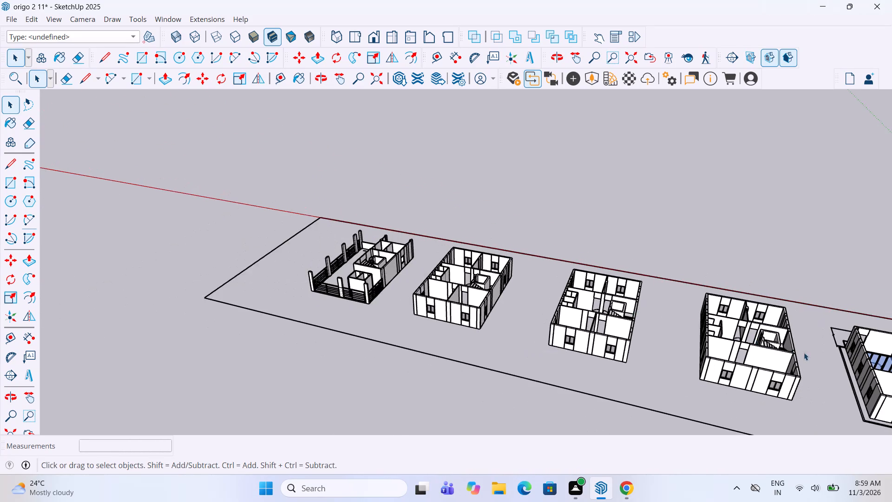
Examine the blocks' outer walls from several angles for small openings that still lack a window or louver.
{"action": "scroll", "coordinate": [804, 353], "scroll_direction": "up", "scroll_amount": 1}
{"action": "middle_click_drag", "start_coordinate": [394, 308], "coordinate": [635, 371]}
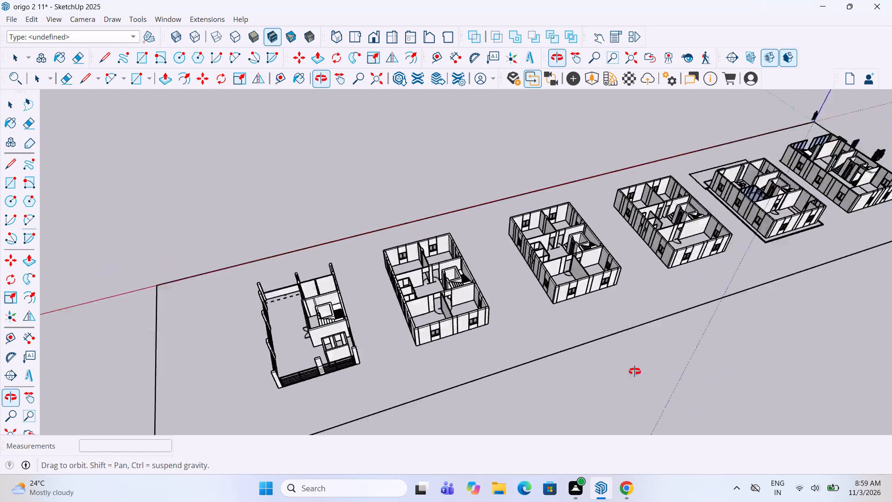
{"action": "middle_click_drag", "start_coordinate": [635, 371], "coordinate": [800, 371]}
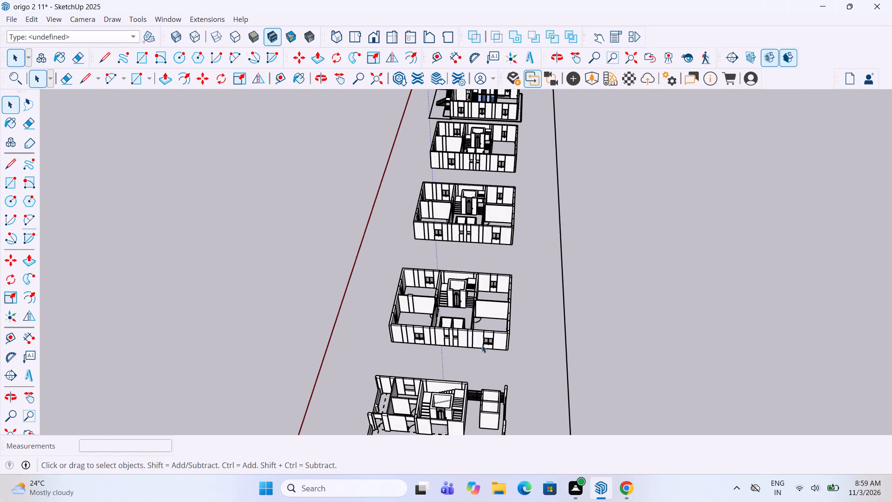
{"action": "middle_click_drag", "start_coordinate": [529, 312], "coordinate": [6, 344]}
{"action": "scroll", "coordinate": [395, 193], "scroll_direction": "up", "scroll_amount": 5}
{"action": "scroll", "coordinate": [417, 135], "scroll_direction": "up", "scroll_amount": 4}
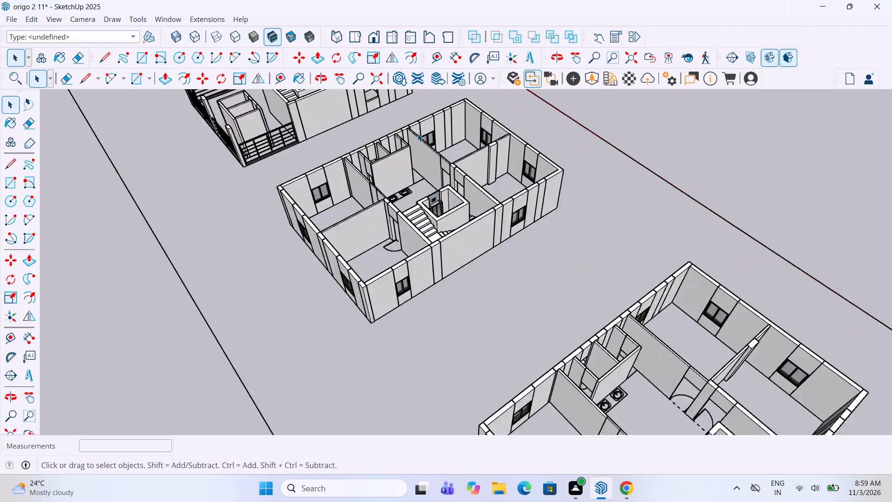
{"action": "scroll", "coordinate": [418, 133], "scroll_direction": "up", "scroll_amount": 2}
{"action": "middle_click_drag", "start_coordinate": [264, 165], "coordinate": [808, 155]}
{"action": "scroll", "coordinate": [550, 245], "scroll_direction": "down", "scroll_amount": 5}
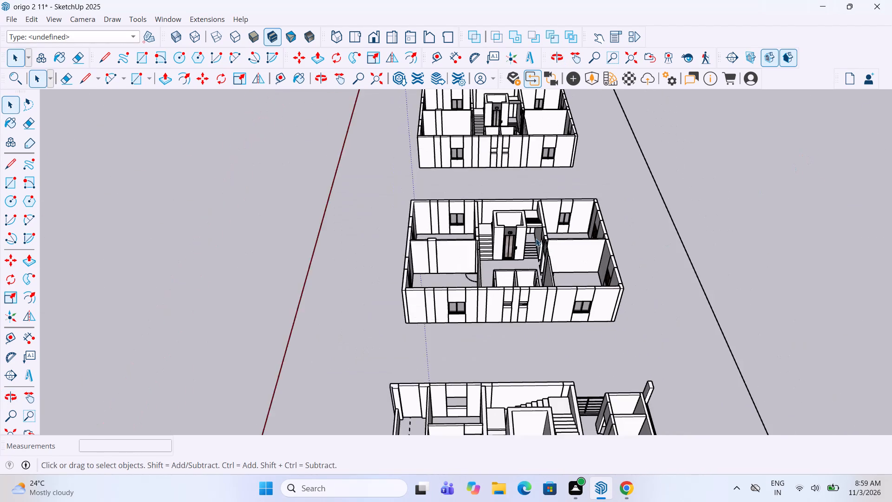
{"action": "scroll", "coordinate": [526, 229], "scroll_direction": "down", "scroll_amount": 7}
{"action": "scroll", "coordinate": [482, 276], "scroll_direction": "down", "scroll_amount": 12}
{"action": "middle_click_drag", "start_coordinate": [412, 249], "coordinate": [543, 264]}
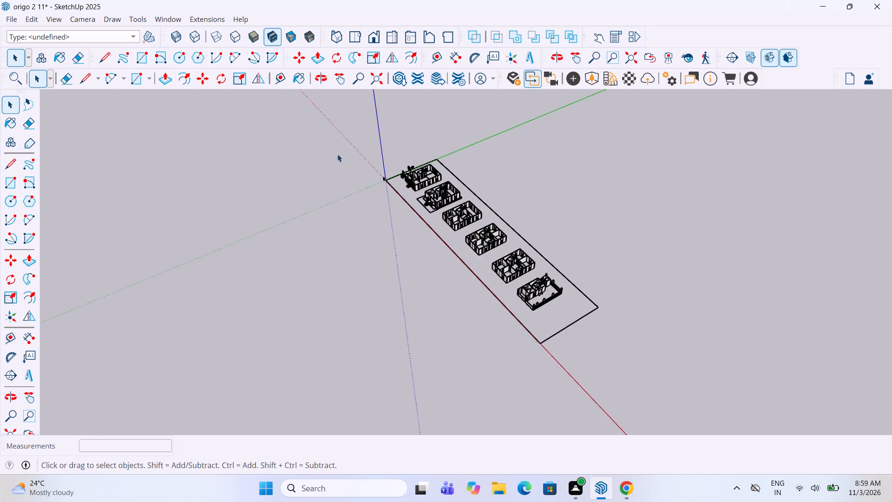
Copy the loose louvered vent near the green axis into the small opening in the third block's long wall facing away from the origin, aligning lower corners.
{"action": "scroll", "coordinate": [333, 139], "scroll_direction": "up", "scroll_amount": 3}
{"action": "scroll", "coordinate": [454, 169], "scroll_direction": "up", "scroll_amount": 20}
{"action": "scroll", "coordinate": [454, 169], "scroll_direction": "up", "scroll_amount": 4}
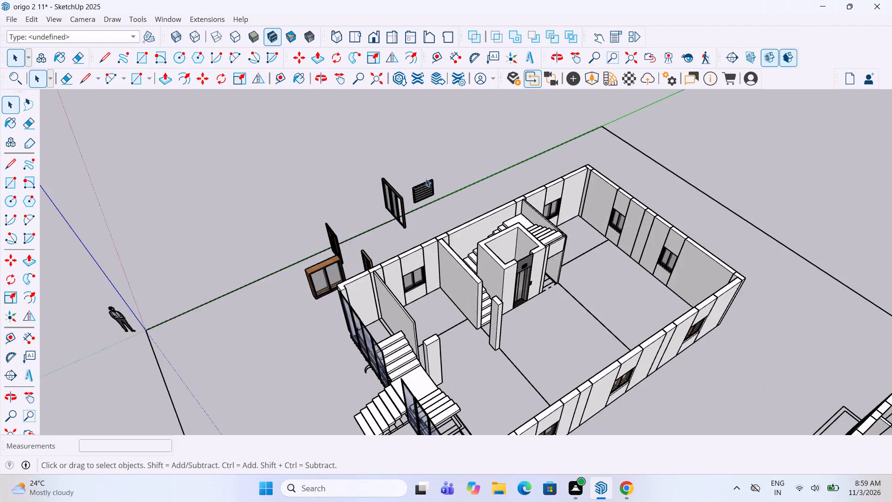
{"action": "scroll", "coordinate": [426, 178], "scroll_direction": "up", "scroll_amount": 11}
{"action": "left_click", "coordinate": [426, 195]}
{"action": "key", "text": "m"}
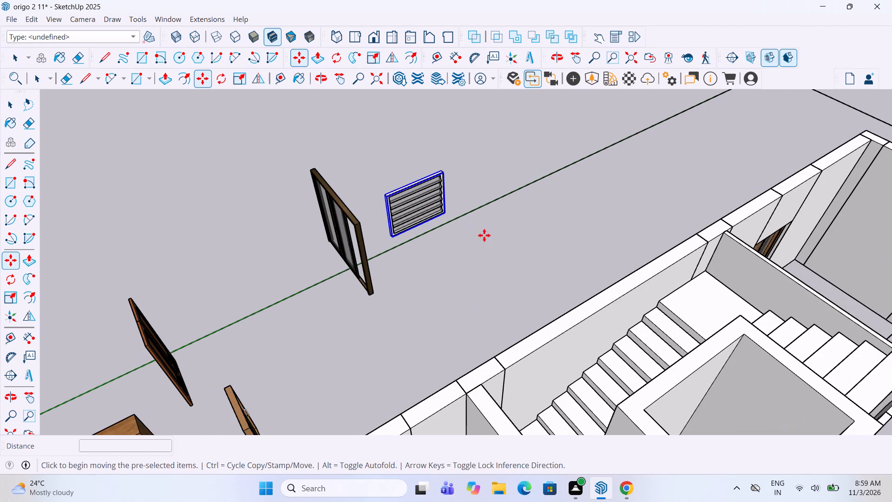
{"action": "left_click", "coordinate": [448, 214]}
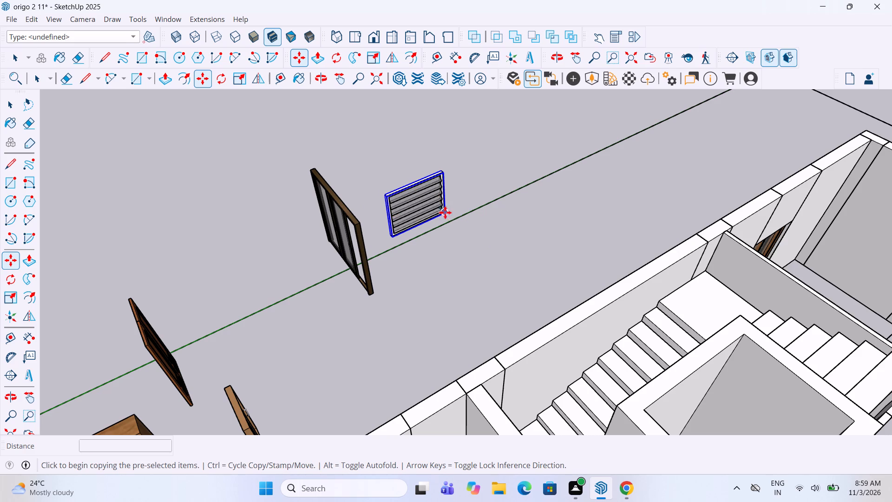
{"action": "scroll", "coordinate": [429, 194], "scroll_direction": "down", "scroll_amount": 14}
{"action": "middle_click_drag", "start_coordinate": [625, 285], "coordinate": [498, 250]}
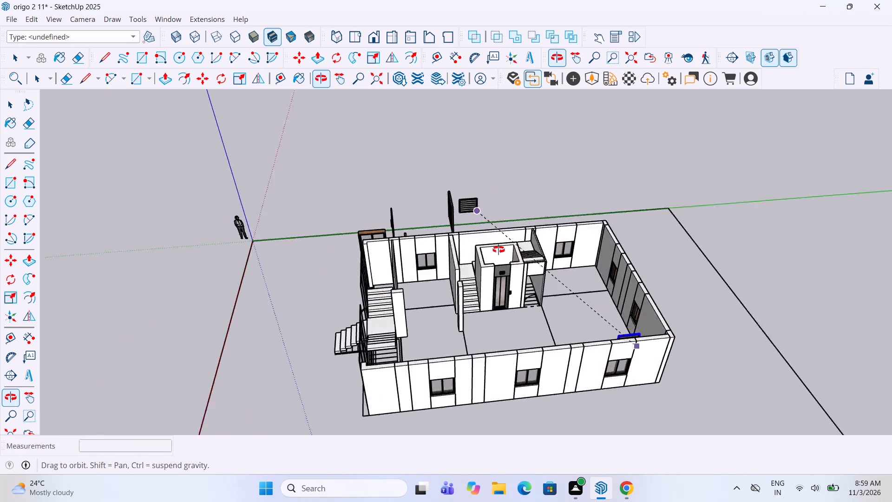
{"action": "middle_click_drag", "start_coordinate": [498, 250], "coordinate": [498, 250]}
{"action": "scroll", "coordinate": [499, 228], "scroll_direction": "down", "scroll_amount": 11}
{"action": "scroll", "coordinate": [513, 350], "scroll_direction": "up", "scroll_amount": 10}
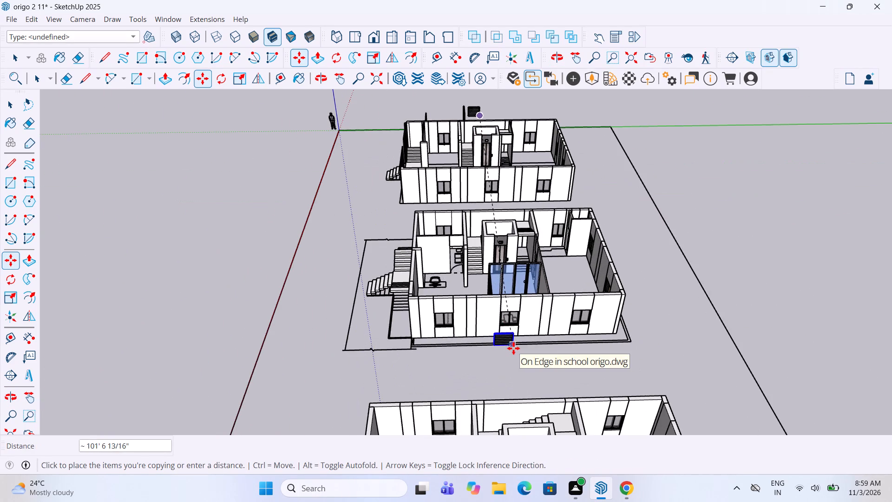
{"action": "scroll", "coordinate": [525, 243], "scroll_direction": "down", "scroll_amount": 12}
{"action": "scroll", "coordinate": [532, 326], "scroll_direction": "up", "scroll_amount": 10}
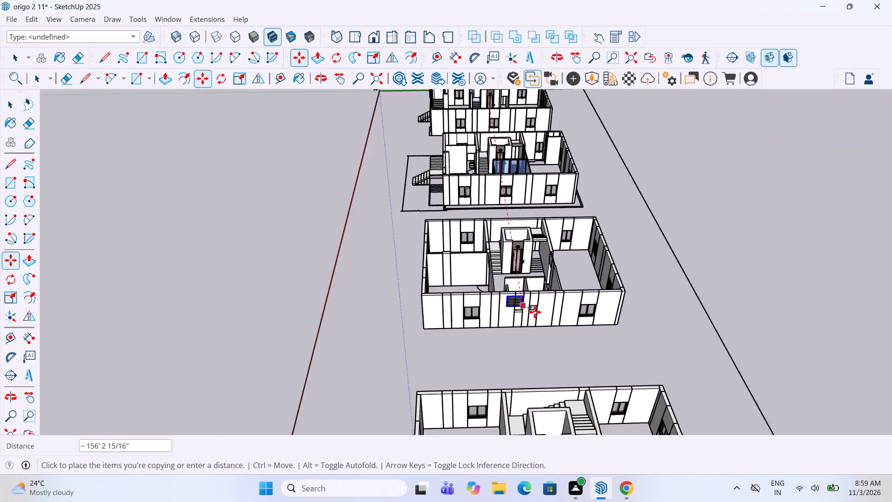
{"action": "scroll", "coordinate": [535, 312], "scroll_direction": "up", "scroll_amount": 20}
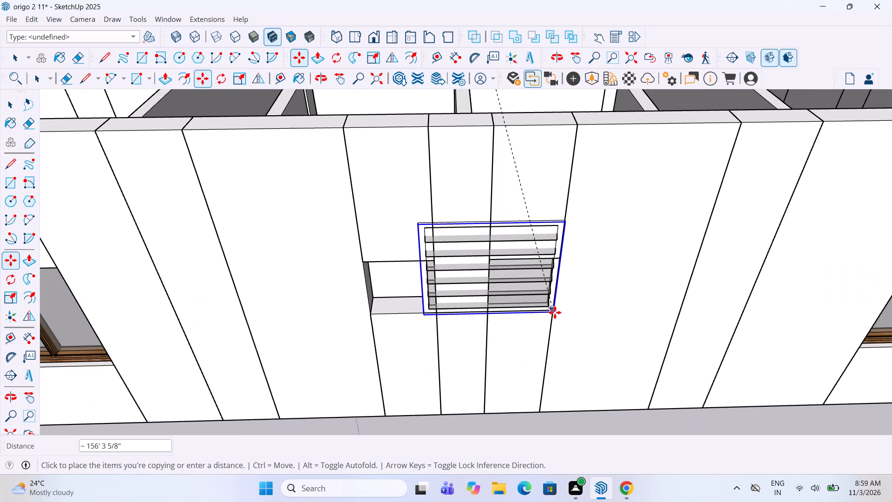
{"action": "left_click", "coordinate": [554, 313]}
Scale the louvered vent to fit its small opening, narrowing it to about 0.51 and reducing its height to the opening's top edge.
{"action": "key", "text": "s"}
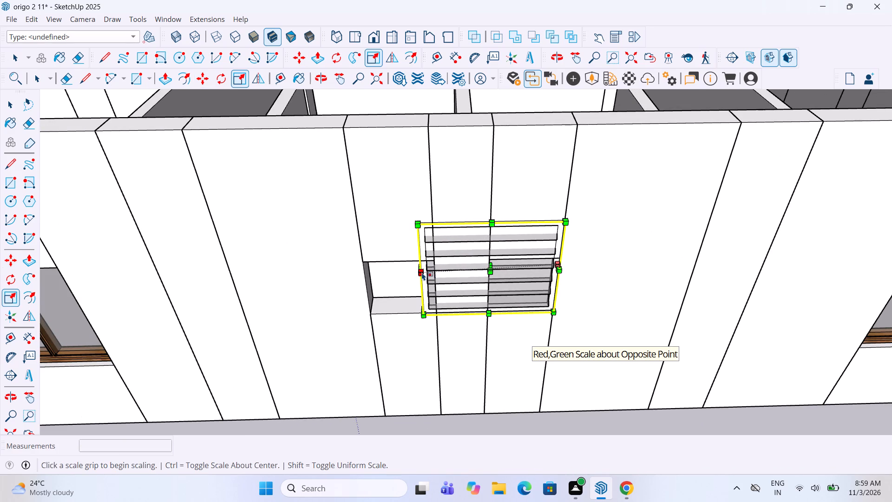
{"action": "left_click_drag", "start_coordinate": [420, 266], "coordinate": [442, 266]}
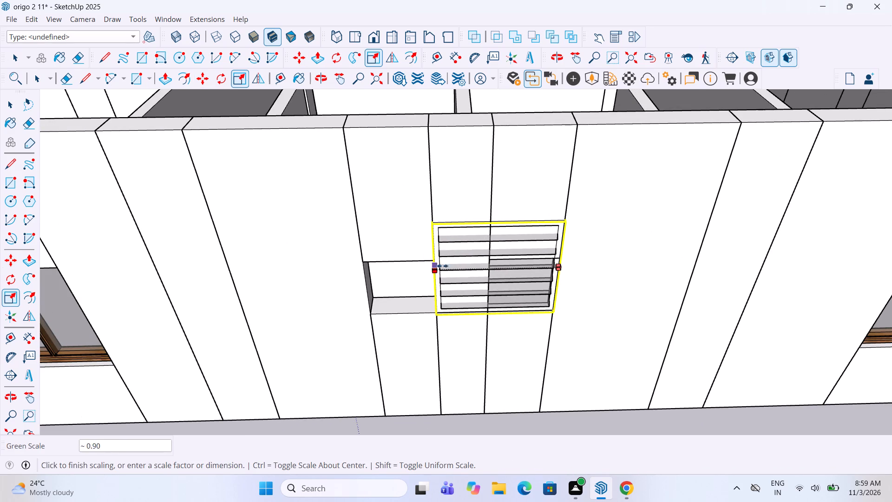
{"action": "left_click_drag", "start_coordinate": [442, 266], "coordinate": [492, 273]}
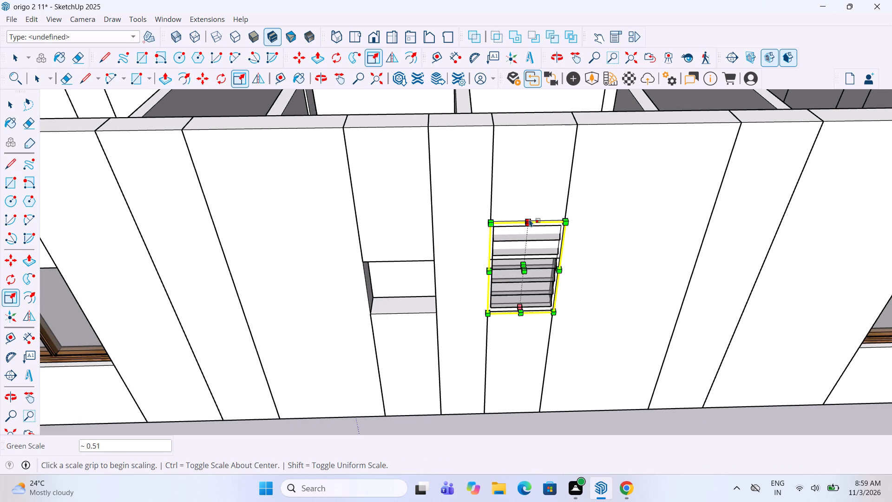
{"action": "left_click_drag", "start_coordinate": [527, 216], "coordinate": [525, 264]}
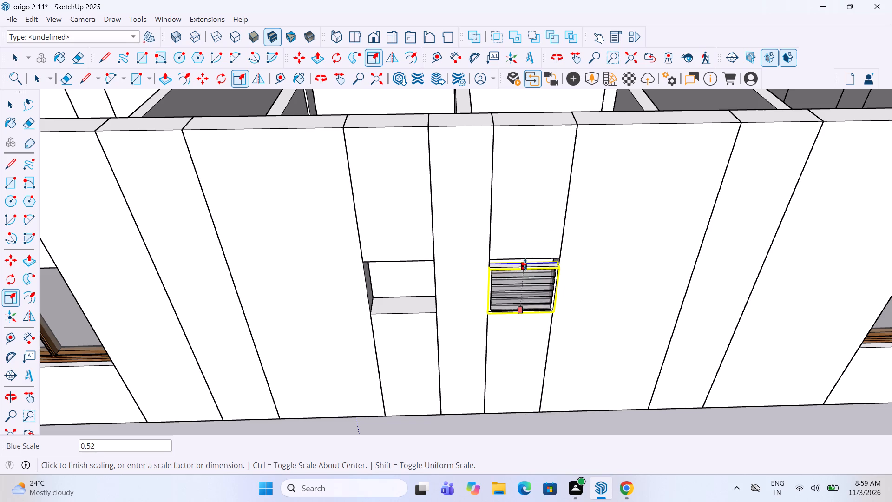
{"action": "left_click_drag", "start_coordinate": [525, 264], "coordinate": [525, 260]}
{"action": "key", "text": "space"}
Copy the fitted louver into the adjacent small opening of the same wall, aligning the lower corner.
{"action": "middle_click_drag", "start_coordinate": [550, 299], "coordinate": [518, 284]}
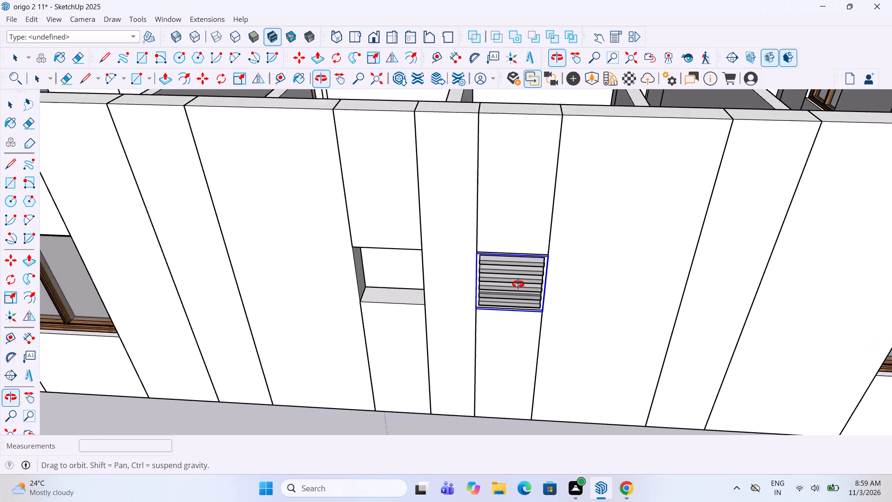
{"action": "middle_click_drag", "start_coordinate": [518, 284], "coordinate": [516, 283]}
{"action": "left_click", "coordinate": [365, 418]}
{"action": "left_click", "coordinate": [506, 292]}
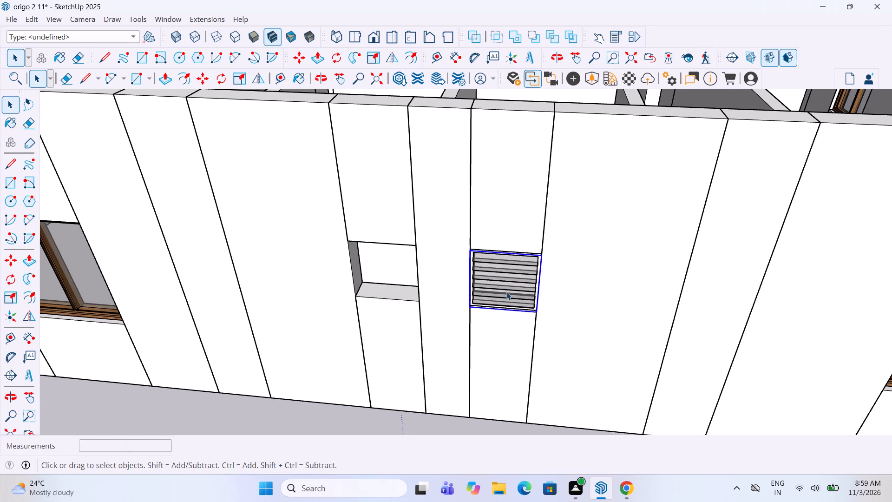
{"action": "key", "text": "m"}
{"action": "left_click", "coordinate": [537, 315]}
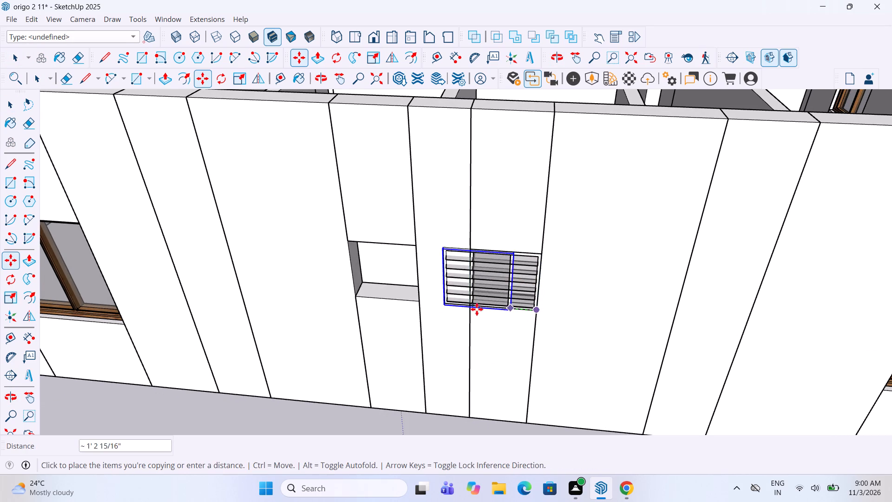
{"action": "left_click", "coordinate": [415, 302]}
{"action": "key", "text": "space"}
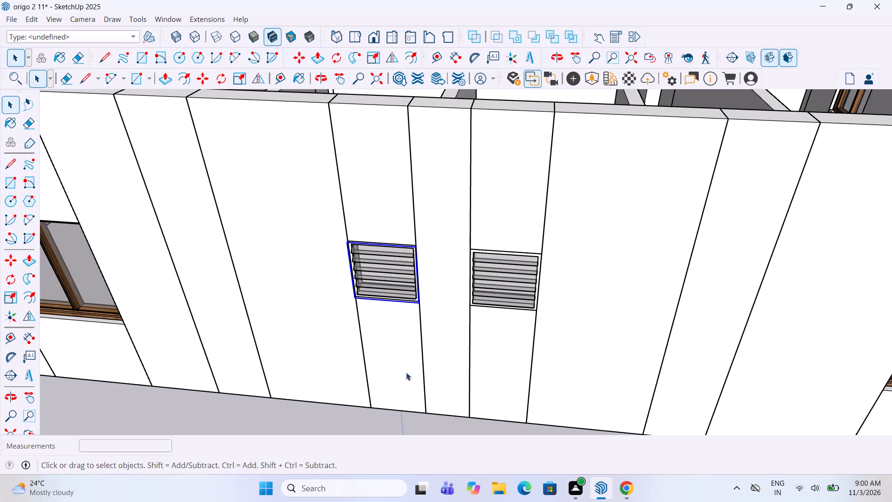
Copy both fitted louvers into the next block farther from the origin, using matching top wall corners as reference points.
{"action": "left_click", "coordinate": [487, 291]}
{"action": "left_click", "coordinate": [407, 274], "text": "ctrl"}
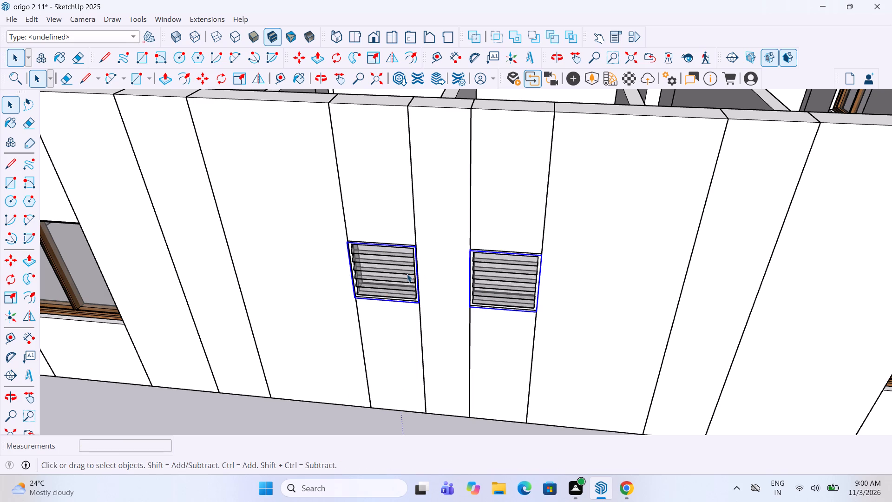
{"action": "key", "text": "m"}
{"action": "scroll", "coordinate": [491, 320], "scroll_direction": "down", "scroll_amount": 11}
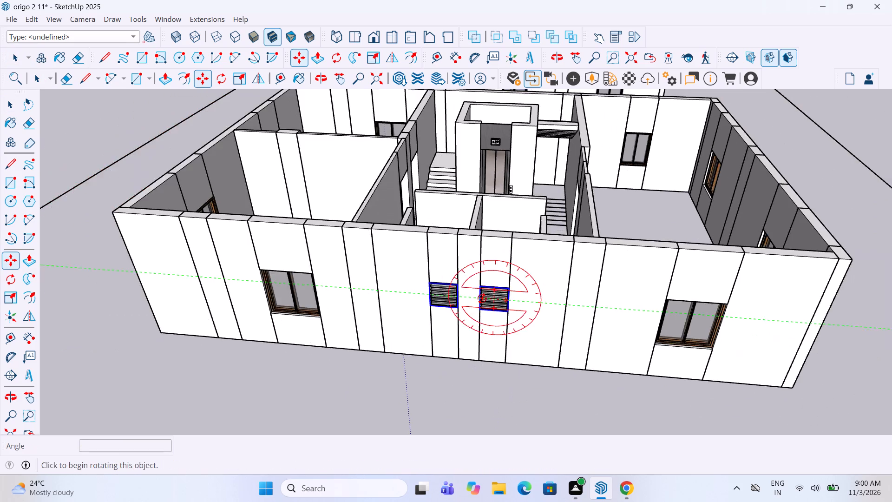
{"action": "left_click", "coordinate": [780, 271]}
{"action": "scroll", "coordinate": [664, 240], "scroll_direction": "down", "scroll_amount": 7}
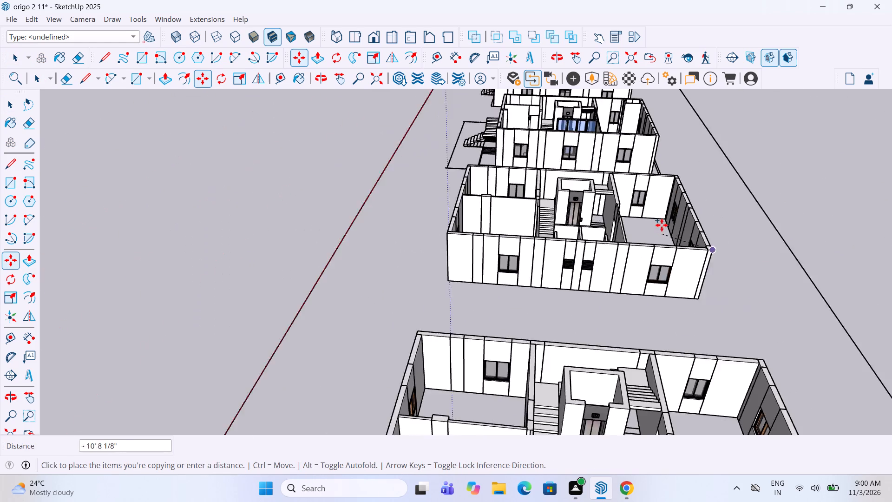
{"action": "scroll", "coordinate": [662, 225], "scroll_direction": "down", "scroll_amount": 5}
{"action": "scroll", "coordinate": [735, 391], "scroll_direction": "up", "scroll_amount": 9}
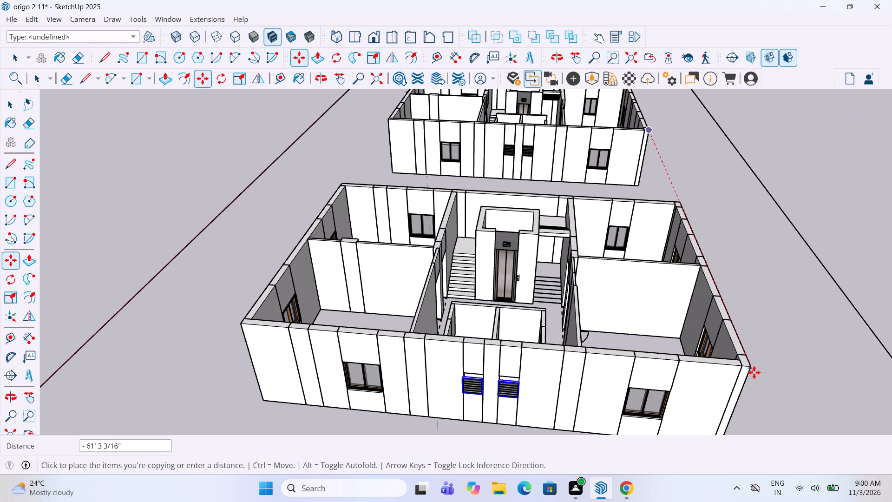
{"action": "left_click", "coordinate": [753, 371]}
Copy the two louvers onward into the block beside the open railed terrace block, using matching top wall corners as reference points.
{"action": "key", "text": "m"}
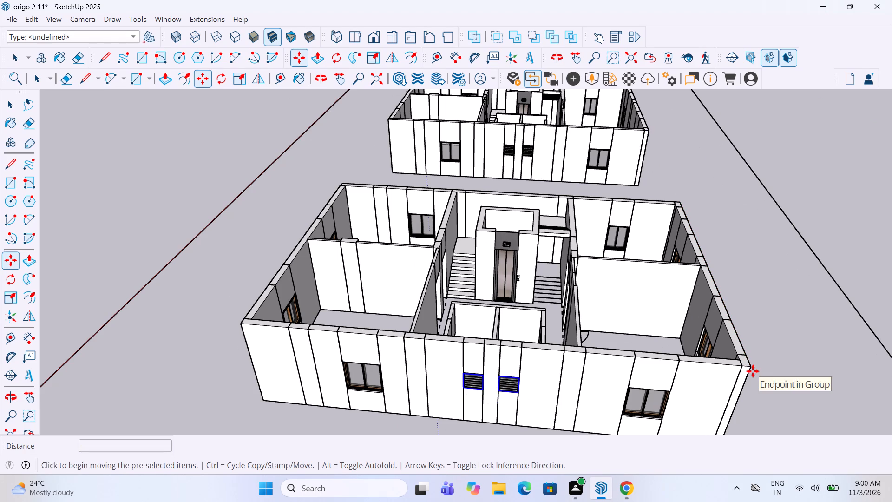
{"action": "left_click", "coordinate": [753, 376]}
{"action": "scroll", "coordinate": [700, 295], "scroll_direction": "down", "scroll_amount": 14}
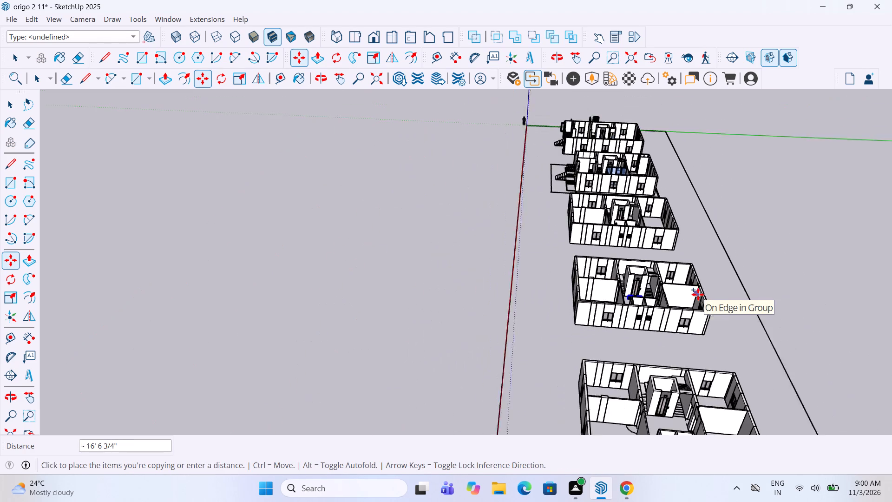
{"action": "scroll", "coordinate": [698, 294], "scroll_direction": "down", "scroll_amount": 5}
{"action": "scroll", "coordinate": [712, 399], "scroll_direction": "up", "scroll_amount": 16}
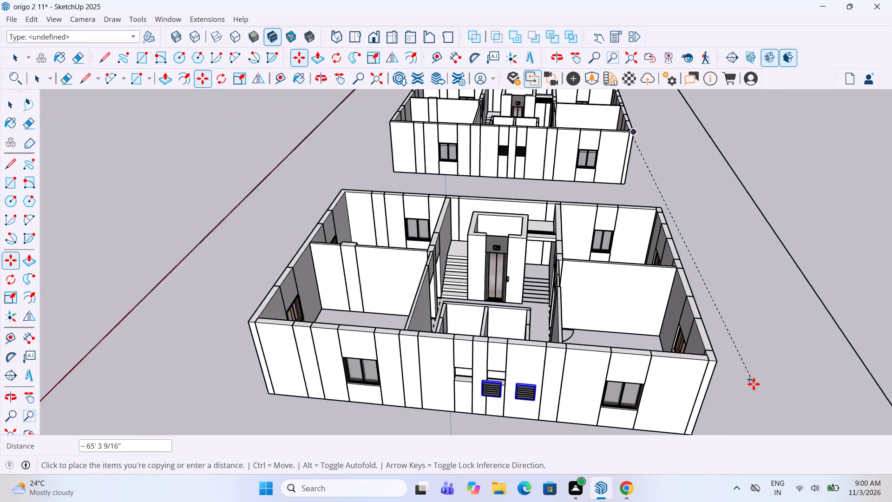
{"action": "scroll", "coordinate": [754, 384], "scroll_direction": "up", "scroll_amount": 2}
{"action": "left_click", "coordinate": [708, 355]}
Move the two louvers in the block beside the terrace block down about 11 inches to seat them in their openings.
{"action": "scroll", "coordinate": [586, 304], "scroll_direction": "down", "scroll_amount": 7}
{"action": "scroll", "coordinate": [553, 282], "scroll_direction": "down", "scroll_amount": 6}
{"action": "scroll", "coordinate": [558, 284], "scroll_direction": "up", "scroll_amount": 10}
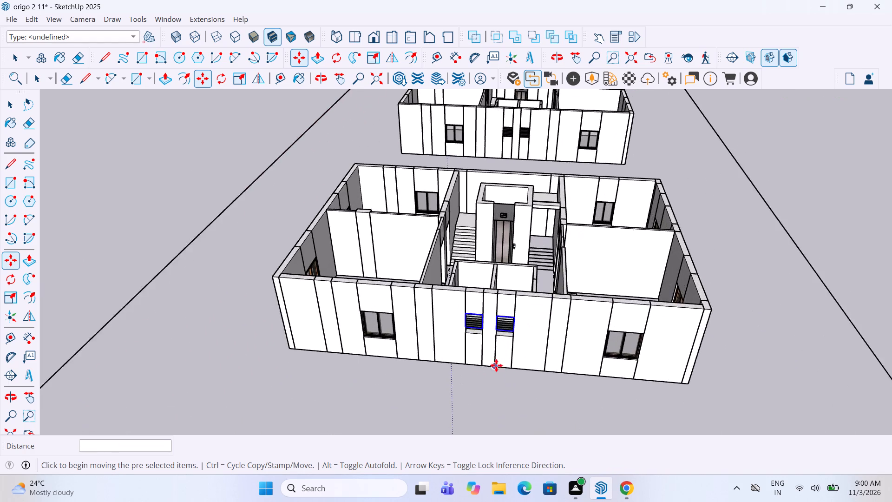
{"action": "scroll", "coordinate": [492, 354], "scroll_direction": "up", "scroll_amount": 15}
{"action": "key", "text": "m"}
{"action": "scroll", "coordinate": [461, 288], "scroll_direction": "up", "scroll_amount": 4}
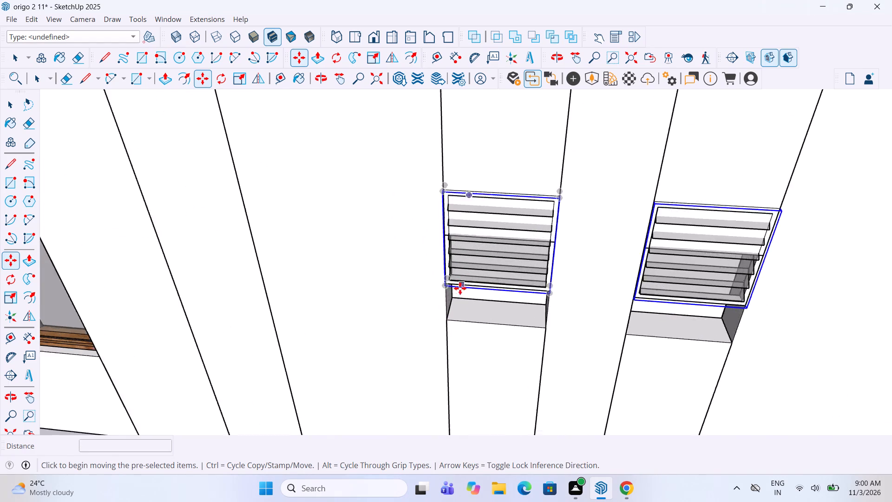
{"action": "left_click", "coordinate": [431, 285]}
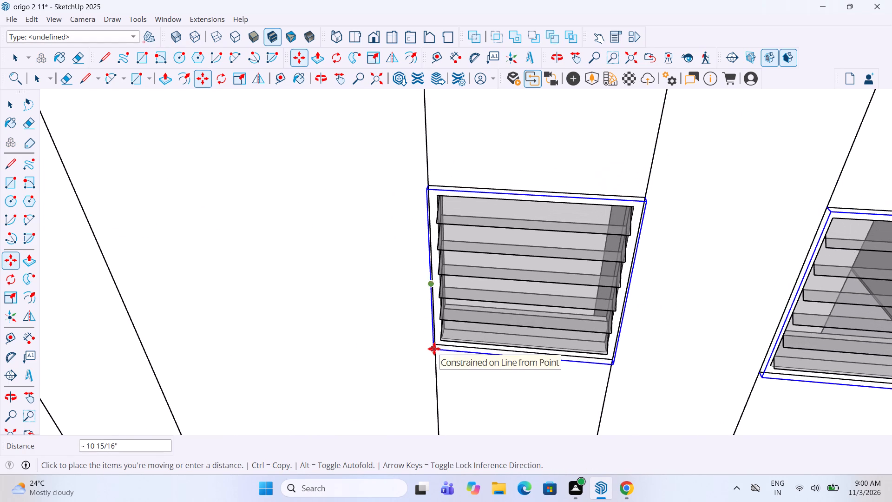
{"action": "left_click", "coordinate": [434, 349]}
{"action": "key", "text": "space"}
{"action": "scroll", "coordinate": [443, 285], "scroll_direction": "down", "scroll_amount": 6}
{"action": "left_click", "coordinate": [429, 412]}
{"action": "scroll", "coordinate": [460, 324], "scroll_direction": "down", "scroll_amount": 2}
{"action": "middle_click_drag", "start_coordinate": [460, 324], "coordinate": [469, 343]}
{"action": "scroll", "coordinate": [447, 327], "scroll_direction": "down", "scroll_amount": 6}
{"action": "scroll", "coordinate": [451, 278], "scroll_direction": "down", "scroll_amount": 11}
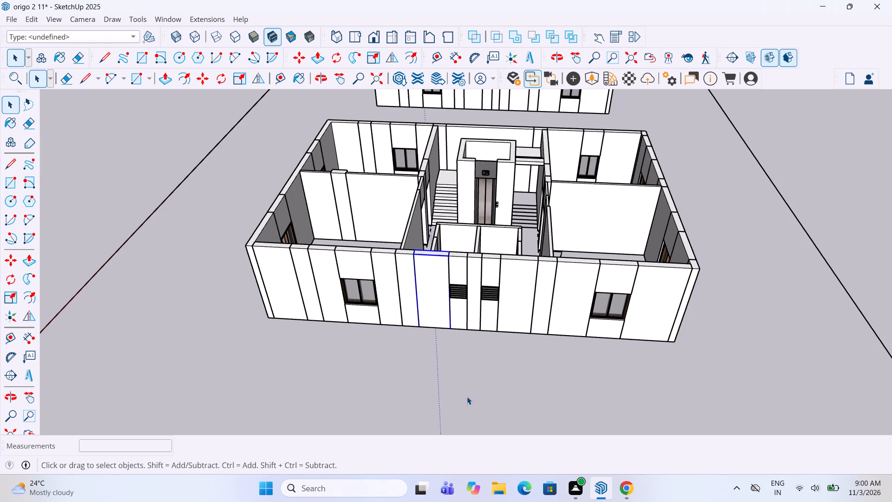
{"action": "left_click", "coordinate": [467, 396]}
Rotate the loose wooden double door beside the first block about a quarter turn, keeping it upright.
{"action": "scroll", "coordinate": [514, 272], "scroll_direction": "down", "scroll_amount": 11}
{"action": "middle_click_drag", "start_coordinate": [498, 412], "coordinate": [504, 378]}
{"action": "middle_click_drag", "start_coordinate": [486, 346], "coordinate": [490, 386]}
{"action": "scroll", "coordinate": [487, 395], "scroll_direction": "down", "scroll_amount": 4}
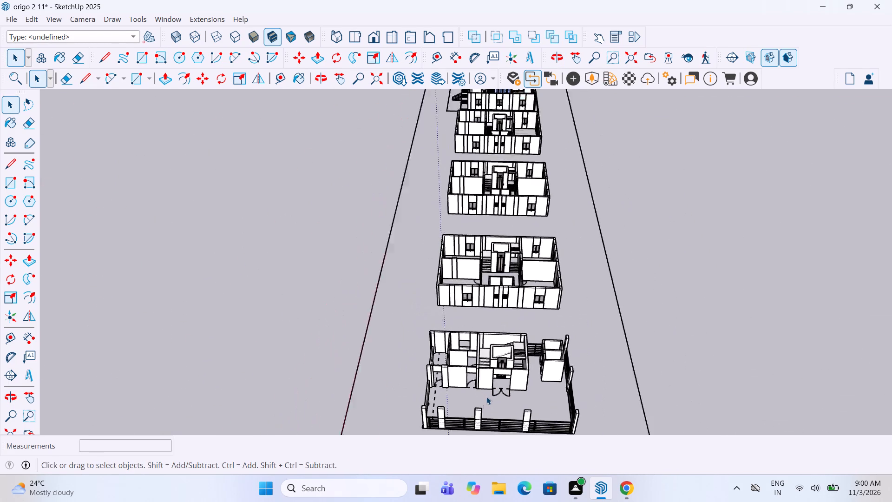
{"action": "scroll", "coordinate": [486, 396], "scroll_direction": "down", "scroll_amount": 13}
{"action": "scroll", "coordinate": [487, 229], "scroll_direction": "up", "scroll_amount": 12}
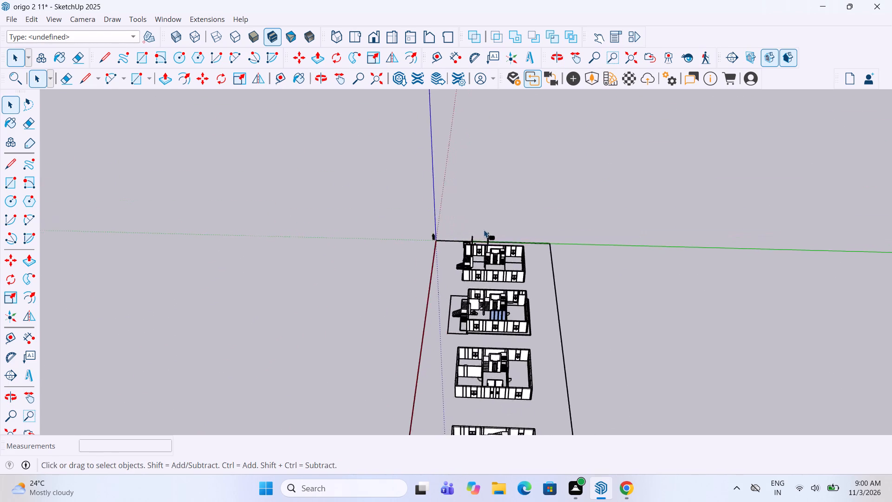
{"action": "scroll", "coordinate": [484, 230], "scroll_direction": "up", "scroll_amount": 15}
{"action": "middle_click_drag", "start_coordinate": [411, 285], "coordinate": [738, 251]}
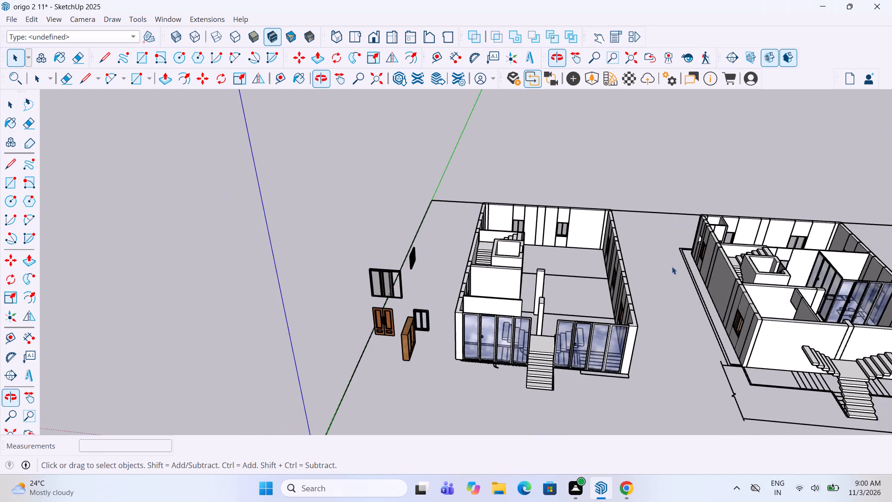
{"action": "scroll", "coordinate": [398, 315], "scroll_direction": "up", "scroll_amount": 8}
{"action": "left_click", "coordinate": [374, 323]}
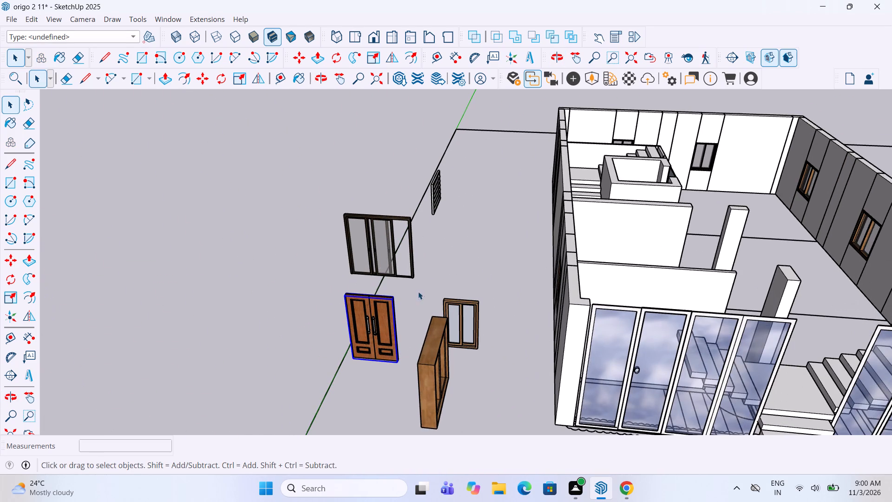
{"action": "left_click", "coordinate": [7, 259]}
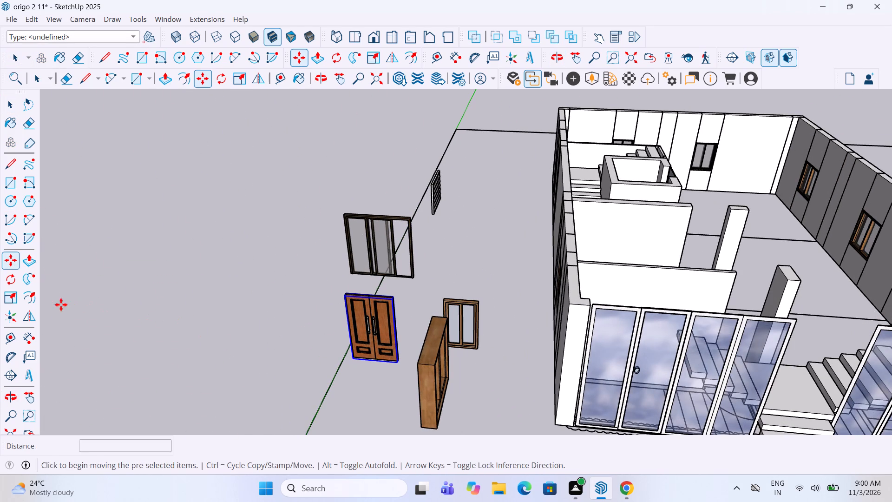
{"action": "left_click", "coordinate": [14, 283]}
{"action": "left_click", "coordinate": [266, 386]}
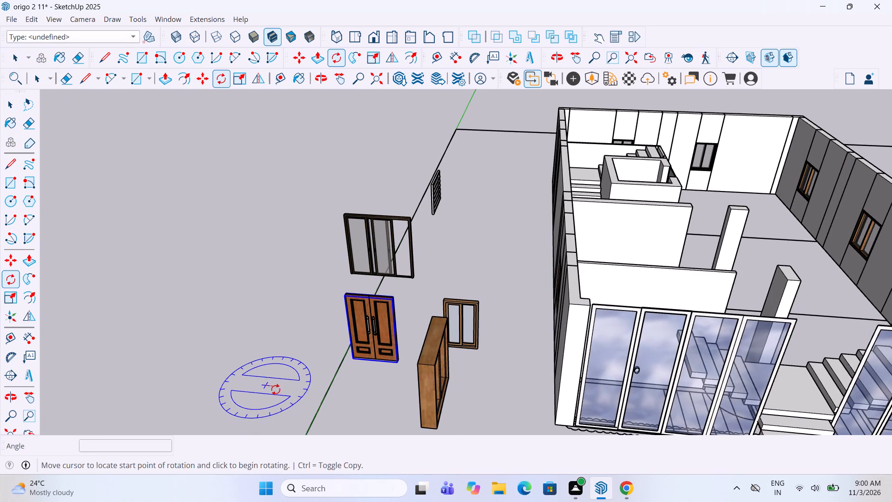
{"action": "left_click", "coordinate": [277, 390]}
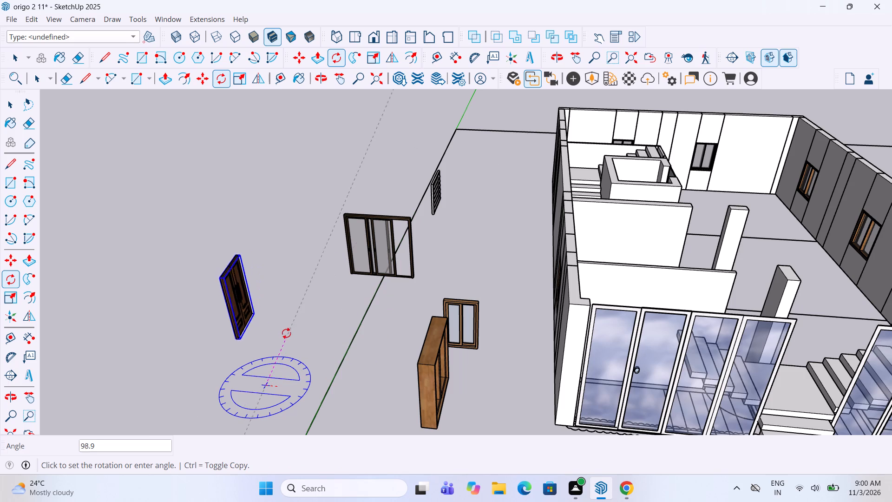
{"action": "left_click", "coordinate": [299, 328]}
Move the wooden double door to the entrance opening facing the lift in the railed terrace block, aligning its lower corner with the opening's.
{"action": "middle_click_drag", "start_coordinate": [295, 328], "coordinate": [99, 337]}
{"action": "key", "text": "m"}
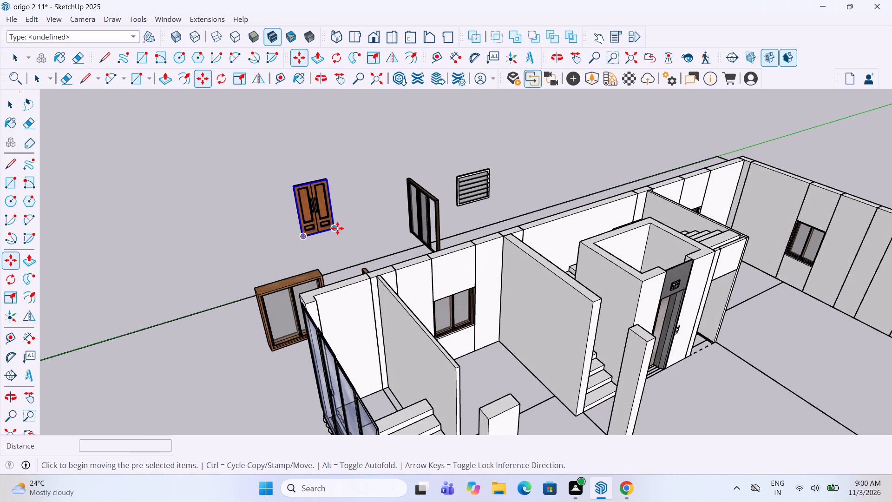
{"action": "left_click", "coordinate": [337, 228]}
{"action": "scroll", "coordinate": [279, 276], "scroll_direction": "down", "scroll_amount": 9}
{"action": "middle_click_drag", "start_coordinate": [500, 256], "coordinate": [377, 273]}
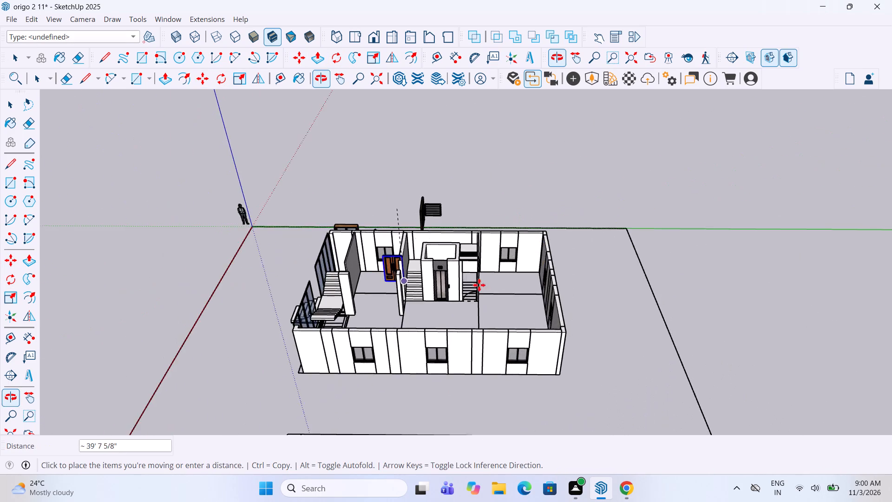
{"action": "scroll", "coordinate": [484, 284], "scroll_direction": "up", "scroll_amount": 9}
{"action": "scroll", "coordinate": [477, 285], "scroll_direction": "down", "scroll_amount": 16}
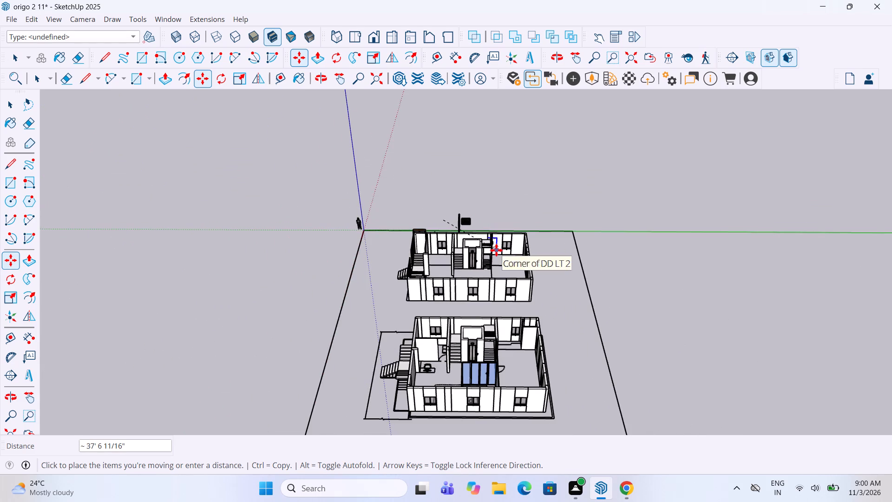
{"action": "scroll", "coordinate": [496, 250], "scroll_direction": "down", "scroll_amount": 13}
{"action": "scroll", "coordinate": [489, 372], "scroll_direction": "down", "scroll_amount": 2}
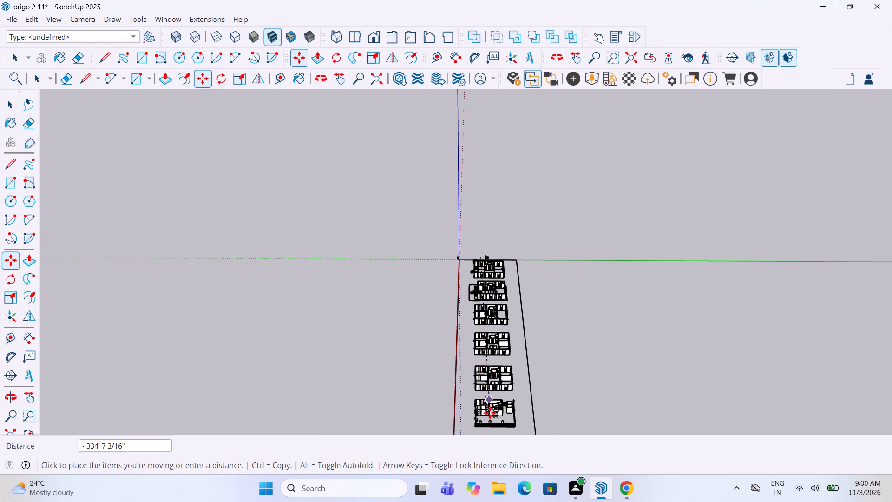
{"action": "scroll", "coordinate": [490, 413], "scroll_direction": "up", "scroll_amount": 17}
{"action": "scroll", "coordinate": [509, 416], "scroll_direction": "up", "scroll_amount": 6}
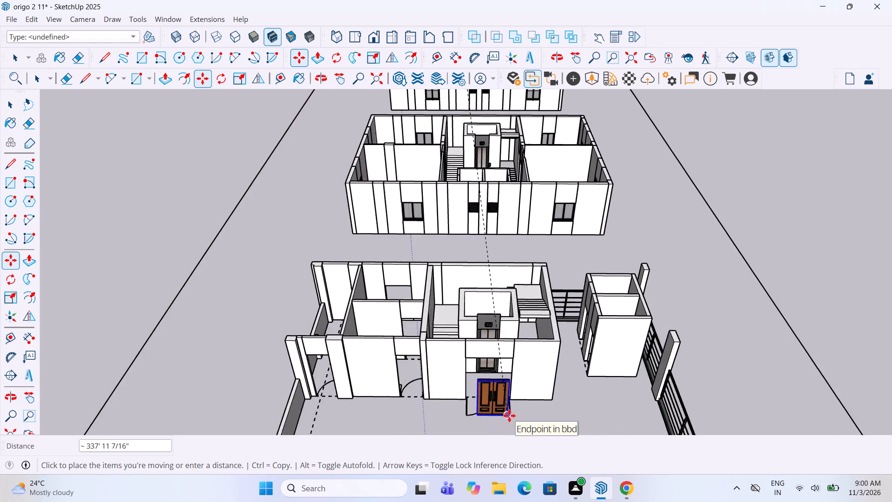
{"action": "scroll", "coordinate": [509, 410], "scroll_direction": "up", "scroll_amount": 11}
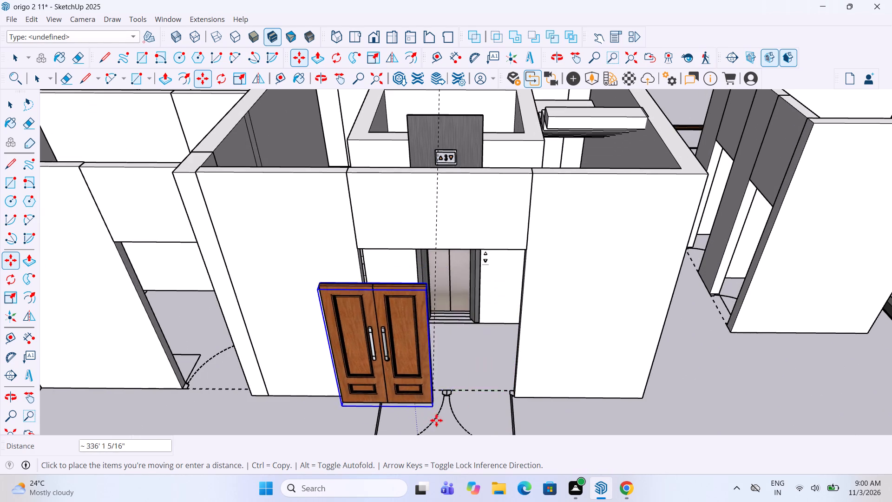
{"action": "scroll", "coordinate": [501, 397], "scroll_direction": "up", "scroll_amount": 9}
{"action": "left_click", "coordinate": [531, 394]}
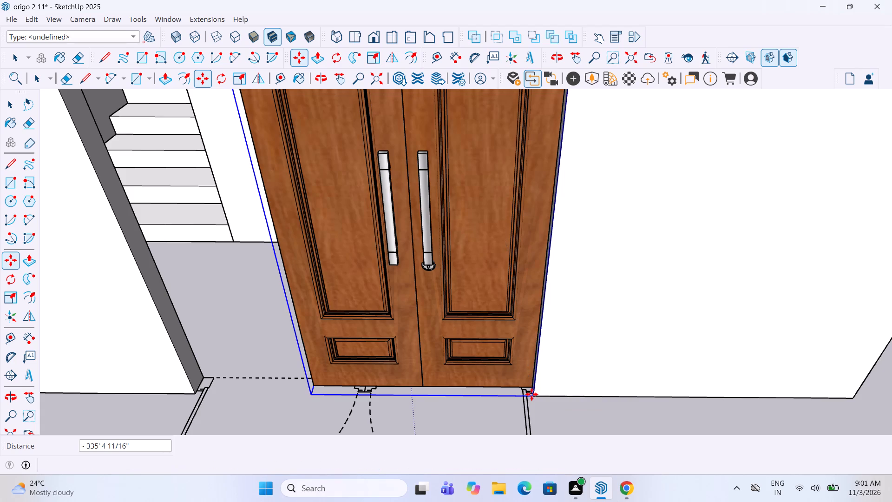
Scale the double door to fill the entrance opening, about 1.52 times wider and taller up to the lintel.
{"action": "key", "text": "s"}
{"action": "scroll", "coordinate": [525, 419], "scroll_direction": "down", "scroll_amount": 5}
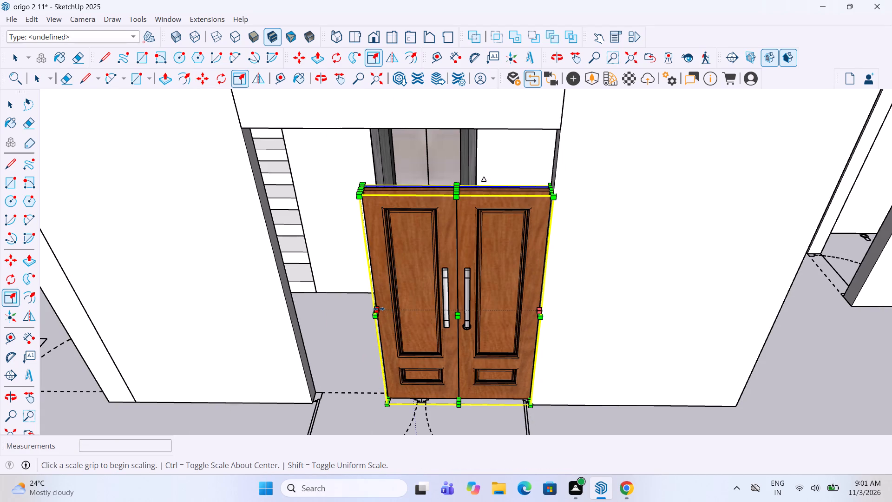
{"action": "left_click_drag", "start_coordinate": [379, 309], "coordinate": [283, 297]}
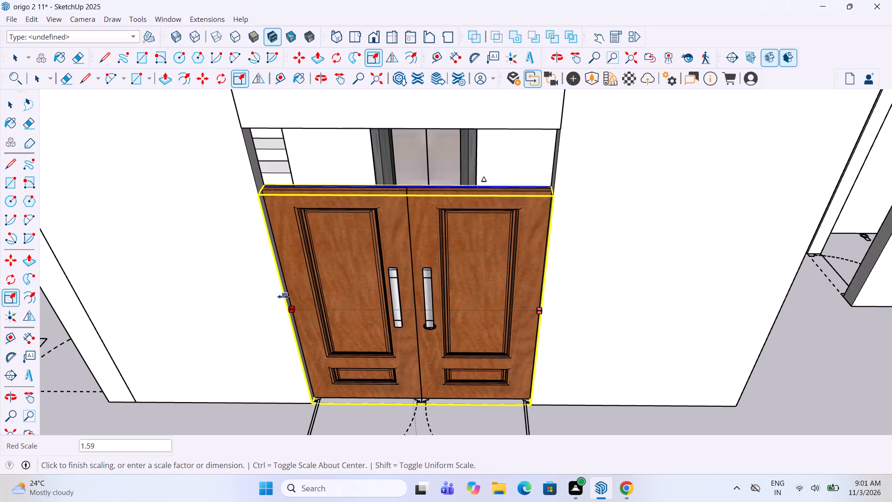
{"action": "left_click_drag", "start_coordinate": [283, 297], "coordinate": [284, 297]}
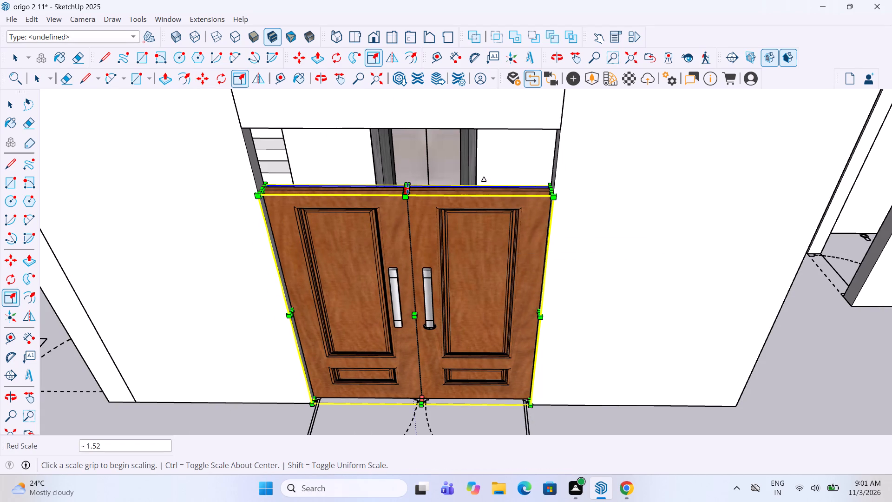
{"action": "left_click_drag", "start_coordinate": [407, 189], "coordinate": [419, 132]}
{"action": "left_click_drag", "start_coordinate": [419, 131], "coordinate": [420, 125]}
{"action": "scroll", "coordinate": [415, 185], "scroll_direction": "down", "scroll_amount": 3}
{"action": "scroll", "coordinate": [425, 81], "scroll_direction": "up", "scroll_amount": 5}
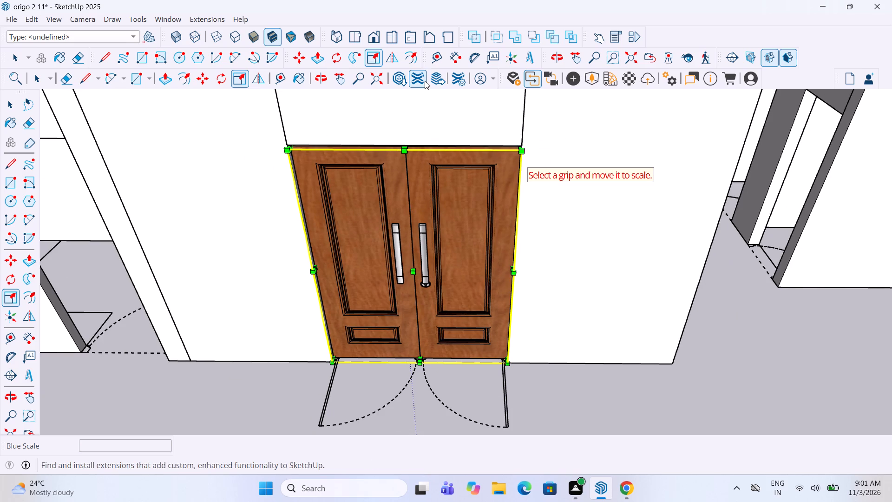
{"action": "scroll", "coordinate": [414, 114], "scroll_direction": "up", "scroll_amount": 7}
{"action": "left_click_drag", "start_coordinate": [407, 163], "coordinate": [407, 152]}
{"action": "key", "text": "space"}
{"action": "scroll", "coordinate": [421, 156], "scroll_direction": "down", "scroll_amount": 12}
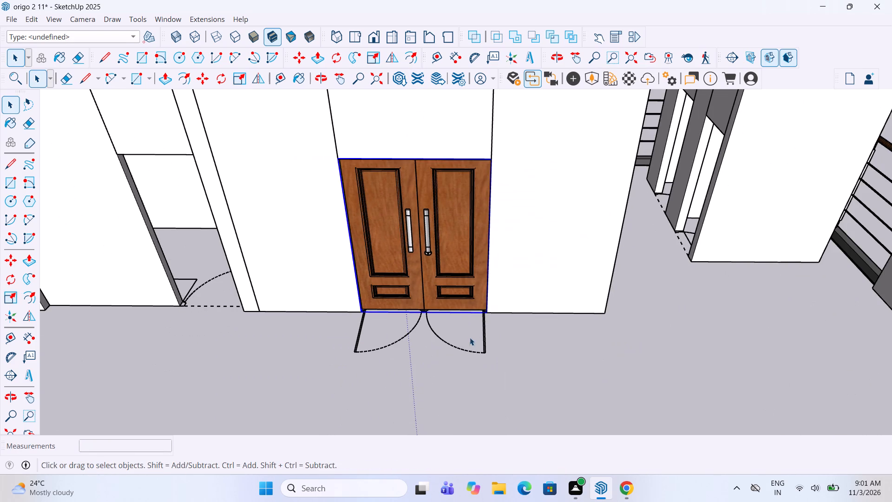
{"action": "left_click", "coordinate": [478, 389]}
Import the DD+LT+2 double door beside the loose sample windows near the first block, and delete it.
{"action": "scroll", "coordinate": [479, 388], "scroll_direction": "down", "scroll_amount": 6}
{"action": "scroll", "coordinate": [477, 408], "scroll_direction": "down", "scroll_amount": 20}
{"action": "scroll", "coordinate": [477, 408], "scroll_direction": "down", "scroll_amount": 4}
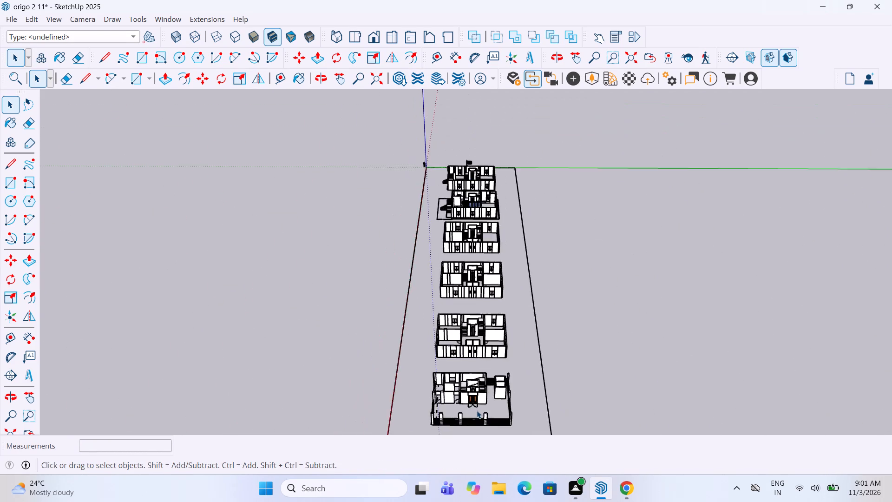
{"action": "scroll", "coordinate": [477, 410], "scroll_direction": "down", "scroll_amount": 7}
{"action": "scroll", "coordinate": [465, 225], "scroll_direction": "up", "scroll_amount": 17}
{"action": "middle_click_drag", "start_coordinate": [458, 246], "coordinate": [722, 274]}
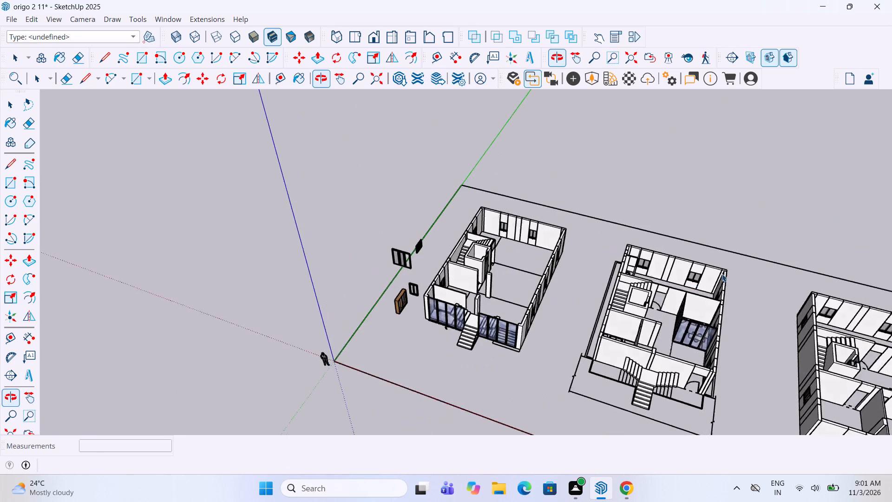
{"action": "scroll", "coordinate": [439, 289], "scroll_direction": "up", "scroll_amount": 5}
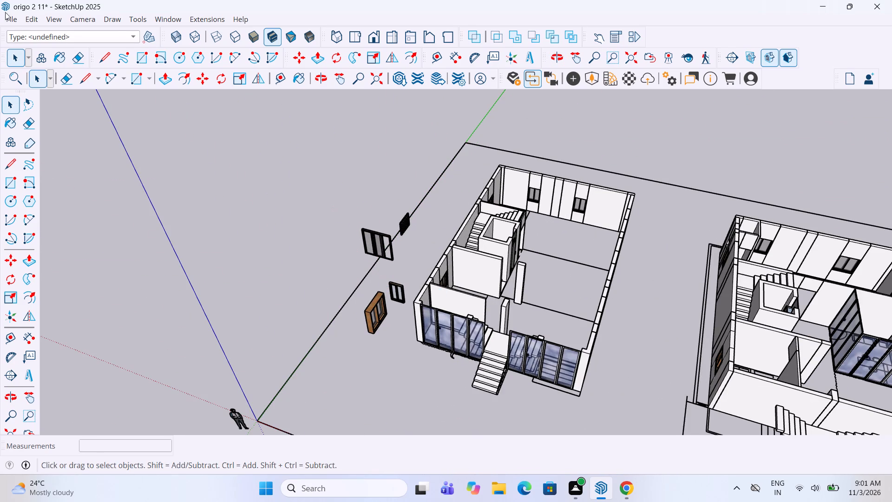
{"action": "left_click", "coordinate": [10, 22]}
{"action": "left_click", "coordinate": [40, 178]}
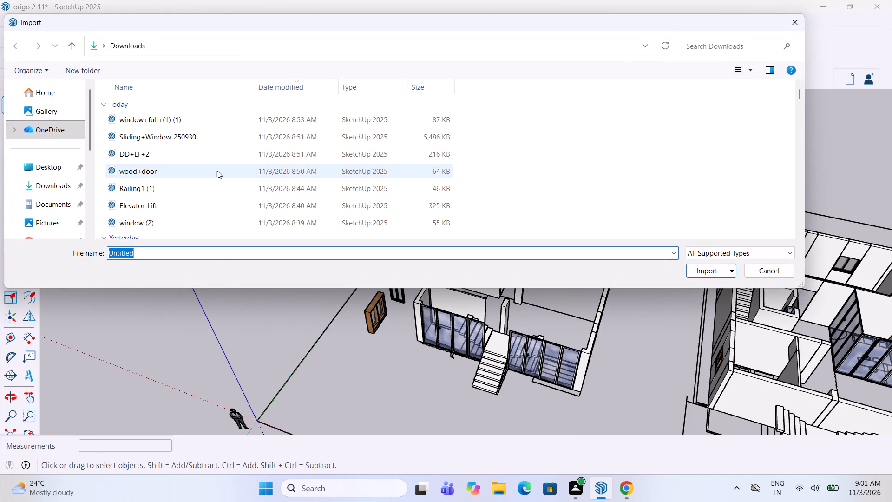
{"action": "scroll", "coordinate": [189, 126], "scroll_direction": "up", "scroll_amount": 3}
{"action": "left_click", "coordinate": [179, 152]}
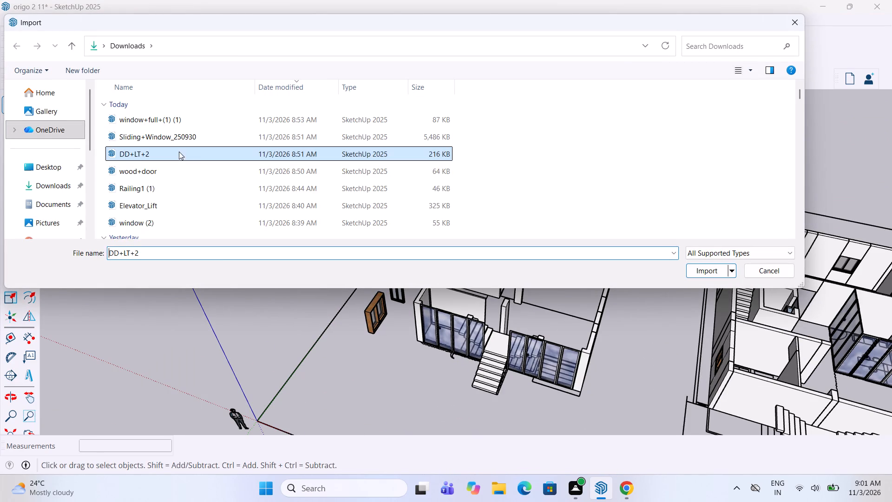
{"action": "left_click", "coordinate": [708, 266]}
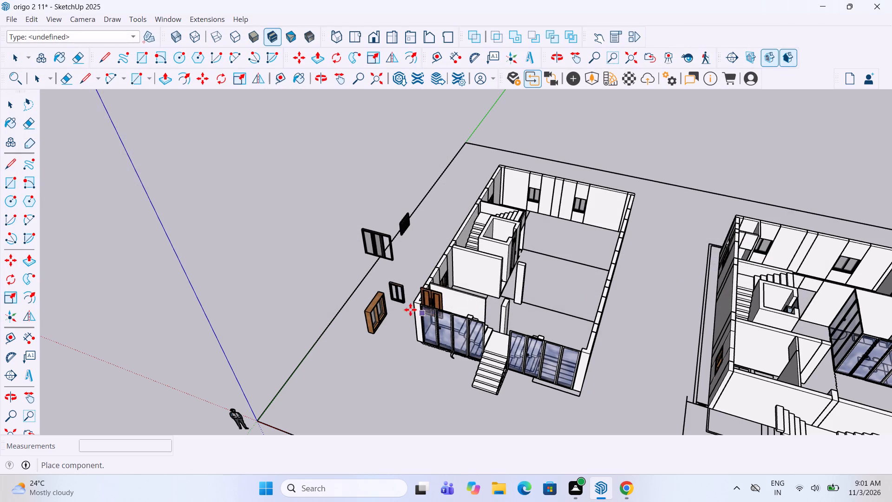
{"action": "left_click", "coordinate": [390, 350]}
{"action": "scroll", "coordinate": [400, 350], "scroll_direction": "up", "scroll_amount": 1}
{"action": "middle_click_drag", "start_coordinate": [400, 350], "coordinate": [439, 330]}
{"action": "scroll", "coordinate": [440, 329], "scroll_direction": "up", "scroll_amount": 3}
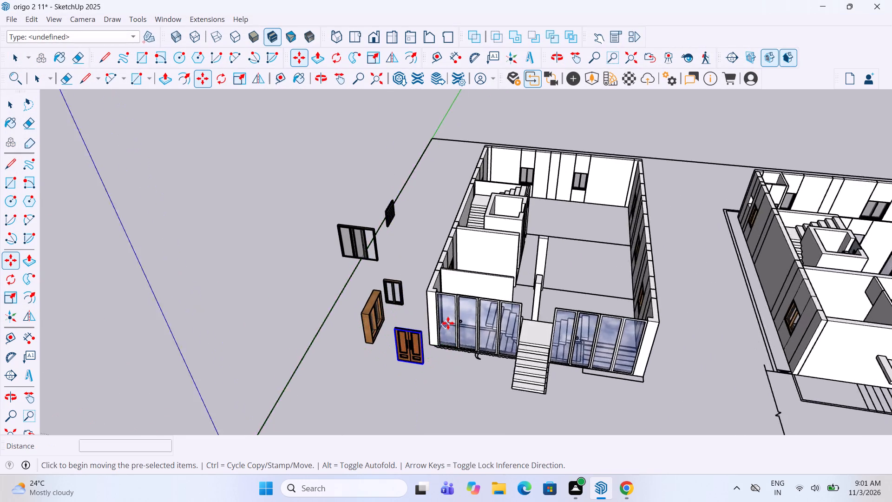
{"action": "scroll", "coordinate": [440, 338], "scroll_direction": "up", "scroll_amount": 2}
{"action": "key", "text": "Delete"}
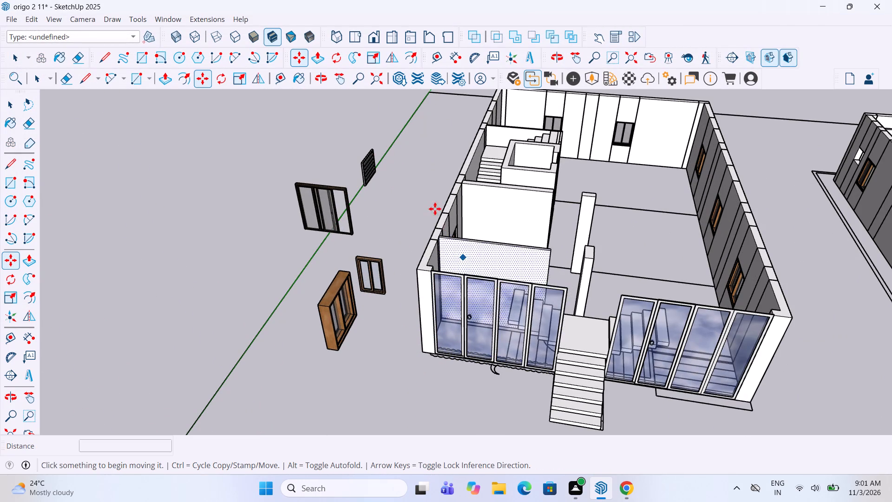
Import the wood+door model from Downloads and place it on the open ground in front of the first block, near the origin.
{"action": "left_click", "coordinate": [9, 21]}
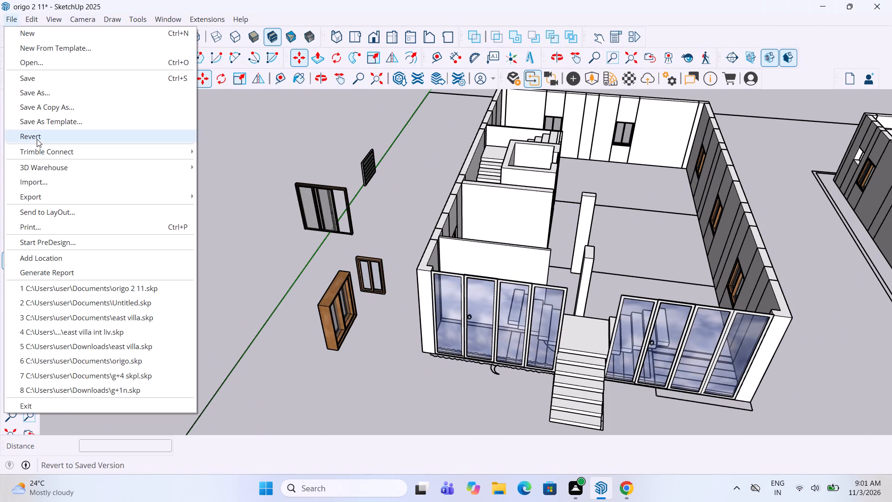
{"action": "left_click", "coordinate": [41, 176]}
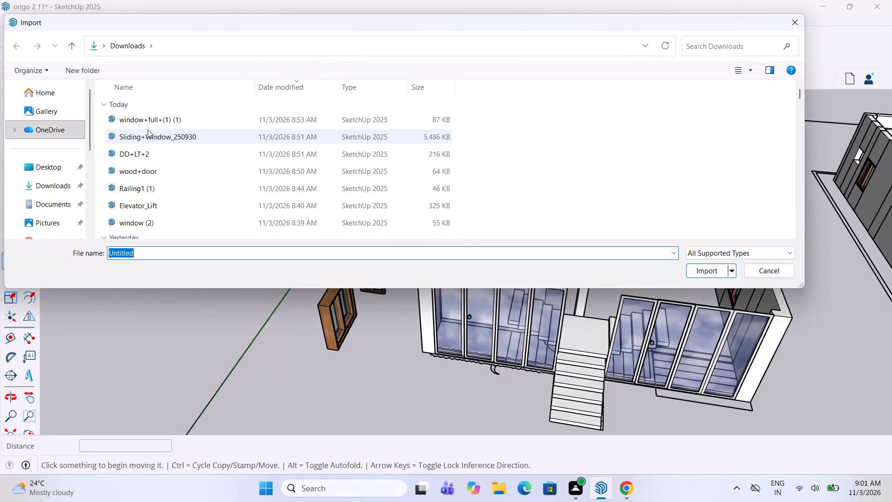
{"action": "scroll", "coordinate": [157, 138], "scroll_direction": "up", "scroll_amount": 1}
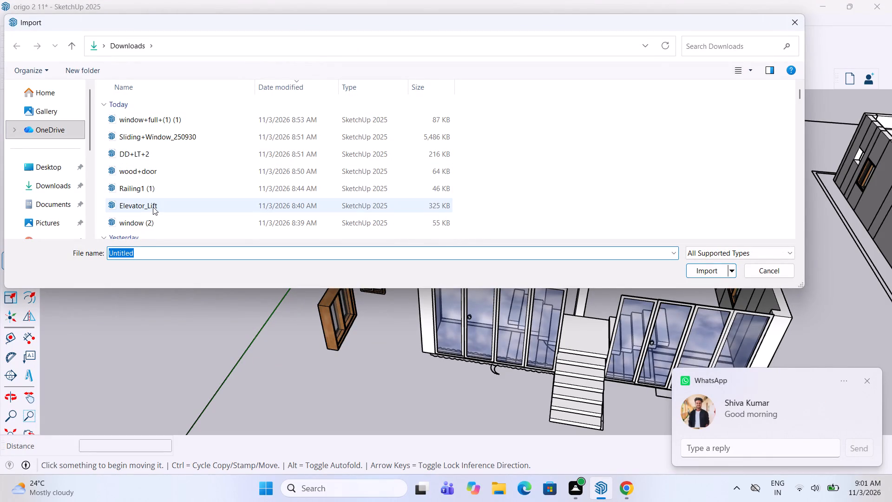
{"action": "left_click", "coordinate": [152, 137]}
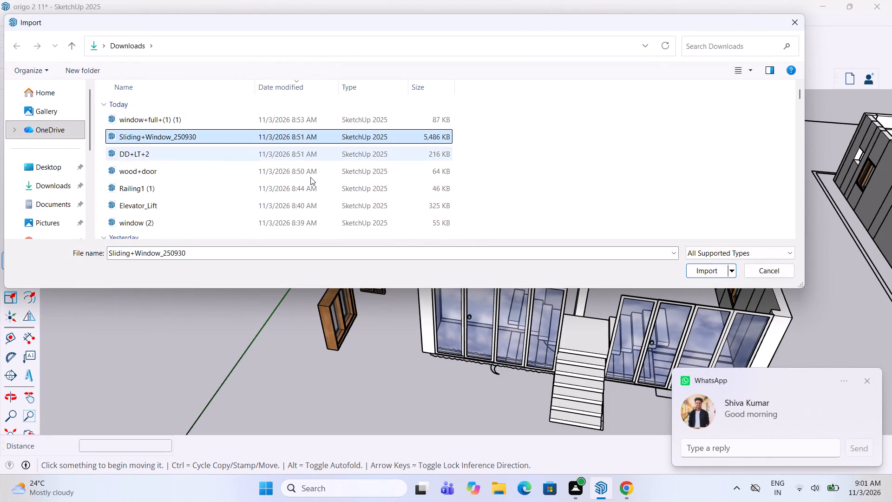
{"action": "left_click", "coordinate": [194, 121]}
{"action": "left_click", "coordinate": [179, 155]}
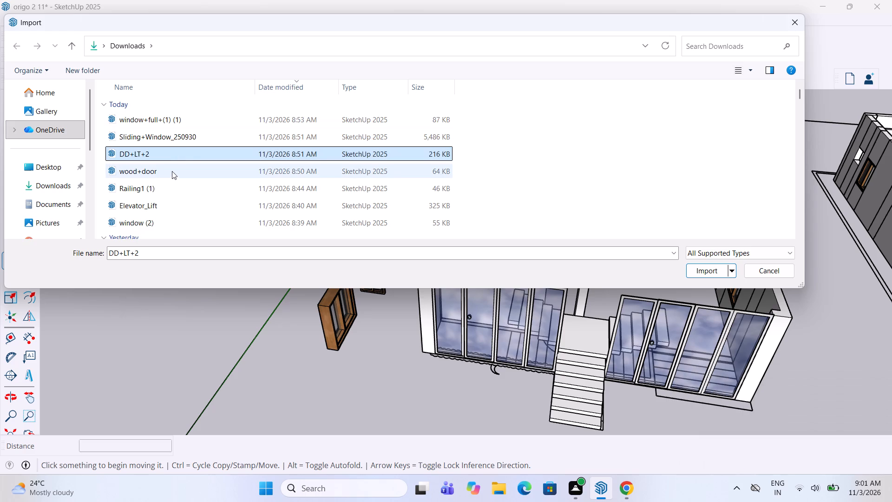
{"action": "left_click", "coordinate": [172, 172]}
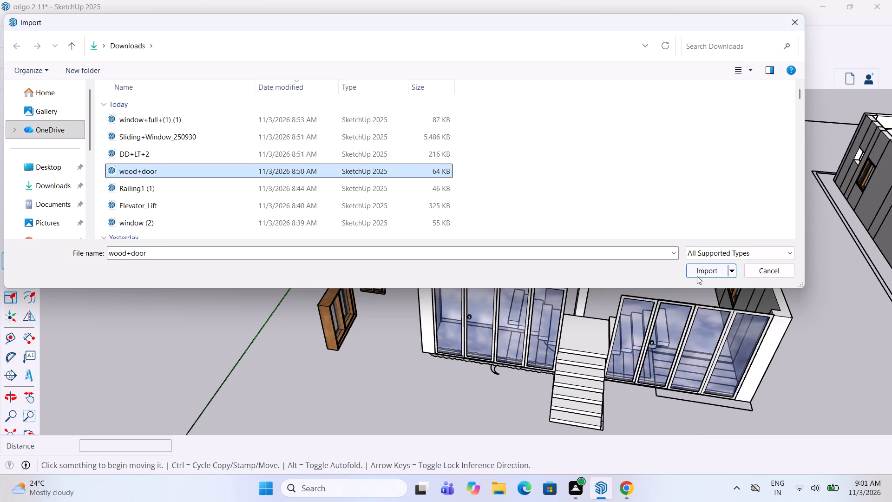
{"action": "left_click", "coordinate": [698, 275]}
{"action": "scroll", "coordinate": [380, 376], "scroll_direction": "up", "scroll_amount": 3}
{"action": "middle_click_drag", "start_coordinate": [379, 376], "coordinate": [360, 363]}
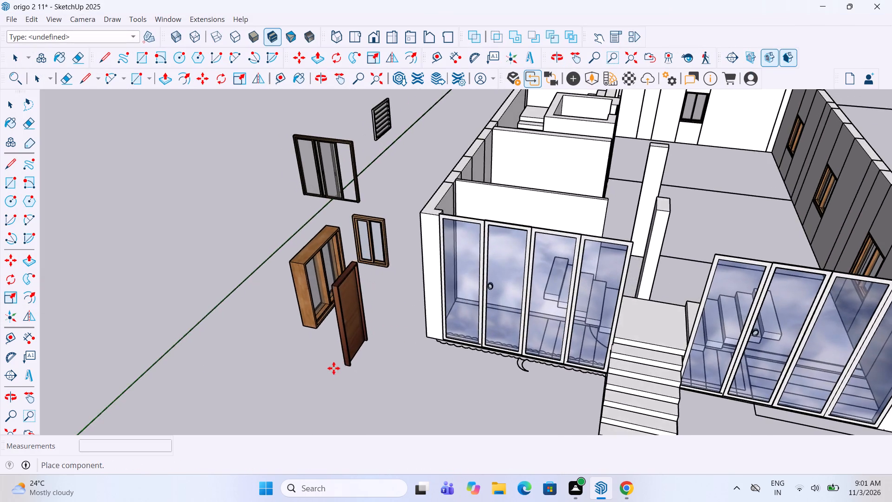
{"action": "scroll", "coordinate": [334, 368], "scroll_direction": "down", "scroll_amount": 3}
{"action": "middle_click_drag", "start_coordinate": [350, 367], "coordinate": [584, 340]}
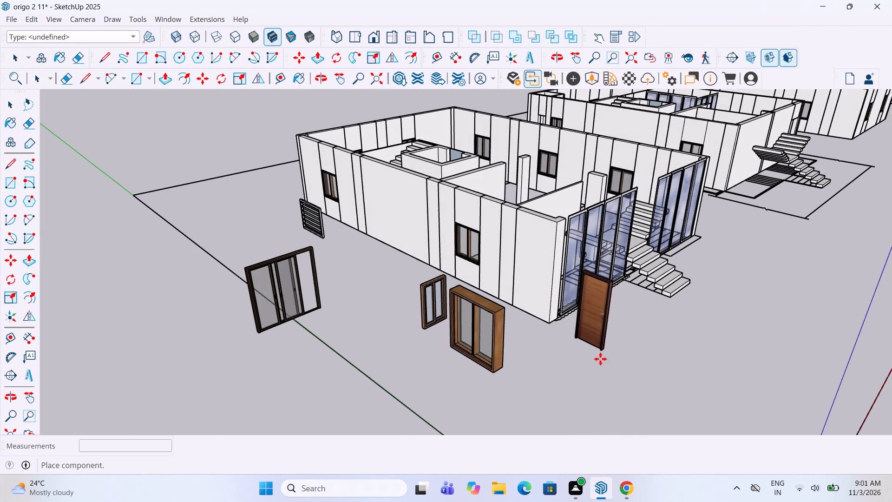
{"action": "scroll", "coordinate": [597, 375], "scroll_direction": "down", "scroll_amount": 4}
{"action": "middle_click_drag", "start_coordinate": [494, 263], "coordinate": [538, 313]}
{"action": "scroll", "coordinate": [532, 325], "scroll_direction": "down", "scroll_amount": 11}
{"action": "scroll", "coordinate": [597, 183], "scroll_direction": "up", "scroll_amount": 4}
{"action": "scroll", "coordinate": [661, 144], "scroll_direction": "up", "scroll_amount": 8}
{"action": "middle_click_drag", "start_coordinate": [661, 144], "coordinate": [696, 175]}
{"action": "scroll", "coordinate": [526, 304], "scroll_direction": "down", "scroll_amount": 11}
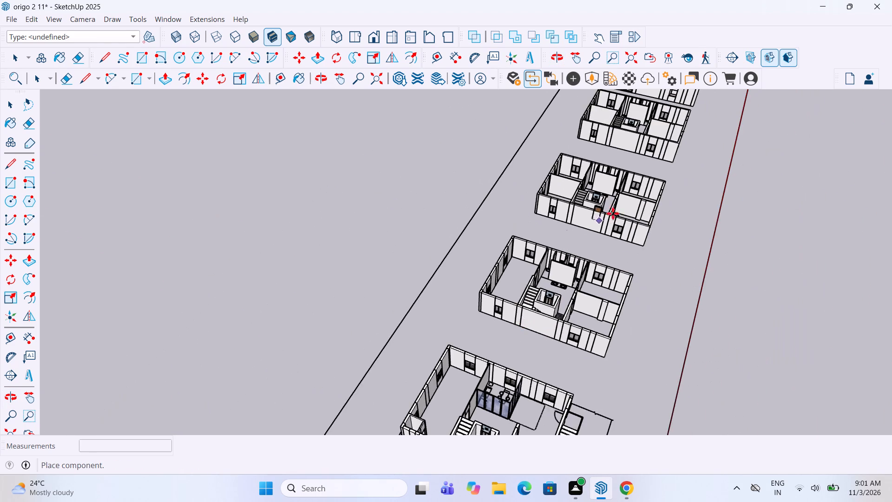
{"action": "middle_click_drag", "start_coordinate": [609, 219], "coordinate": [497, 217]}
{"action": "scroll", "coordinate": [469, 216], "scroll_direction": "down", "scroll_amount": 10}
{"action": "middle_click_drag", "start_coordinate": [469, 286], "coordinate": [462, 283]}
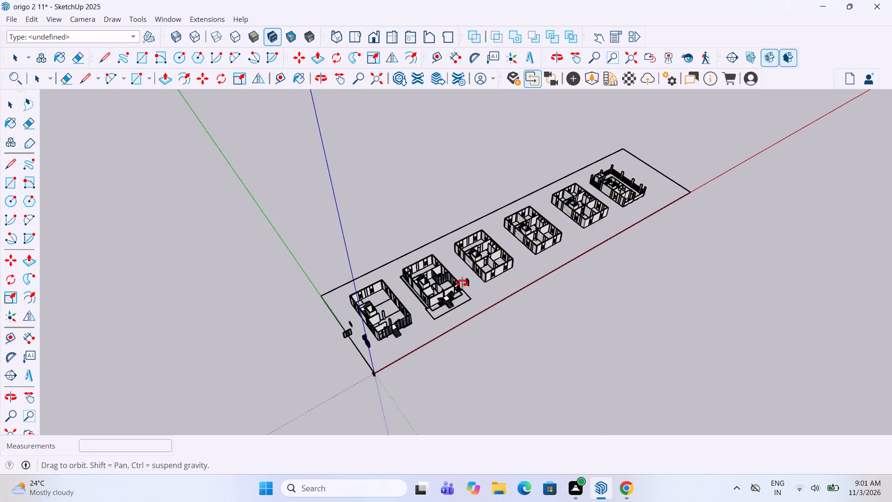
{"action": "middle_click_drag", "start_coordinate": [462, 283], "coordinate": [369, 269]}
{"action": "scroll", "coordinate": [363, 337], "scroll_direction": "up", "scroll_amount": 12}
{"action": "left_click", "coordinate": [348, 309]}
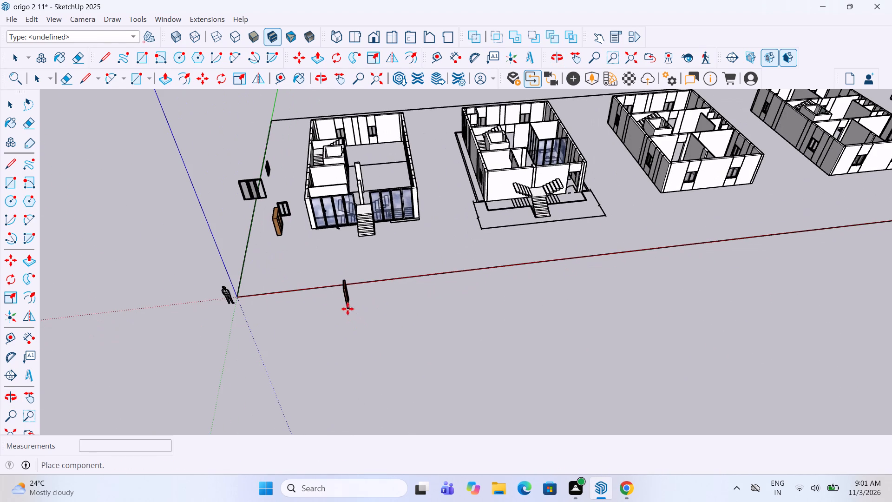
Rotate the imported wooden door 90 degrees about the vertical axis.
{"action": "left_click", "coordinate": [7, 276]}
{"action": "left_click", "coordinate": [357, 346]}
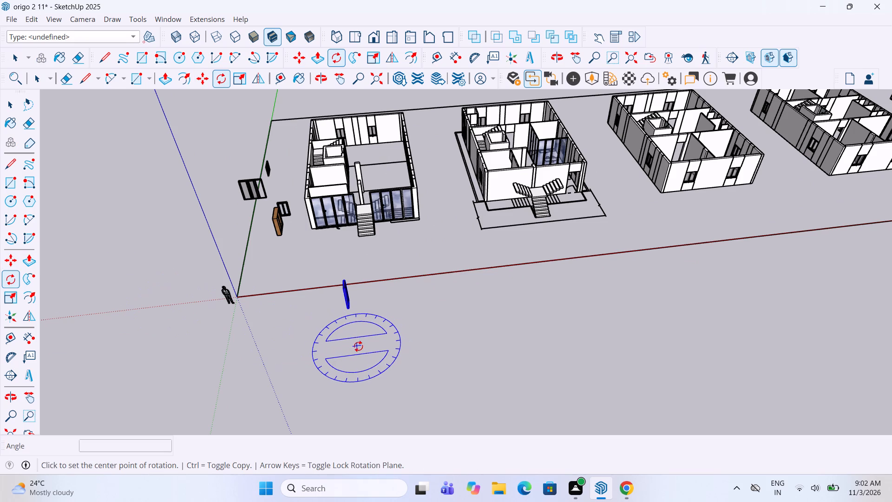
{"action": "left_click", "coordinate": [370, 348]}
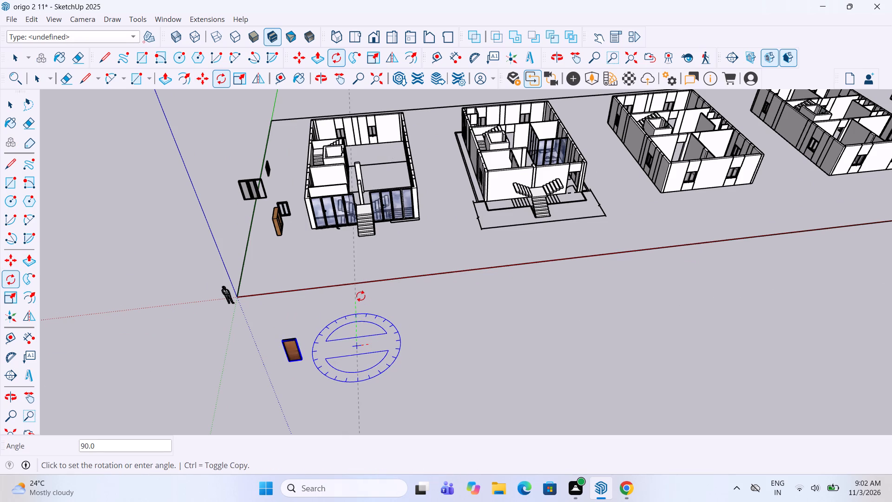
{"action": "left_click", "coordinate": [361, 296]}
Move the wooden door by its lower corner to the opening beside the lift and stairs in the second block.
{"action": "scroll", "coordinate": [301, 389], "scroll_direction": "up", "scroll_amount": 7}
{"action": "key", "text": "m"}
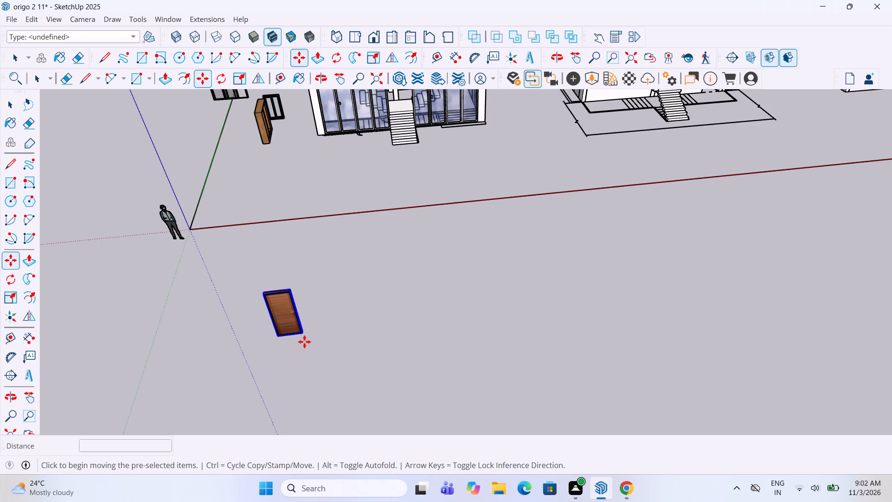
{"action": "left_click", "coordinate": [303, 336]}
{"action": "scroll", "coordinate": [391, 390], "scroll_direction": "down", "scroll_amount": 16}
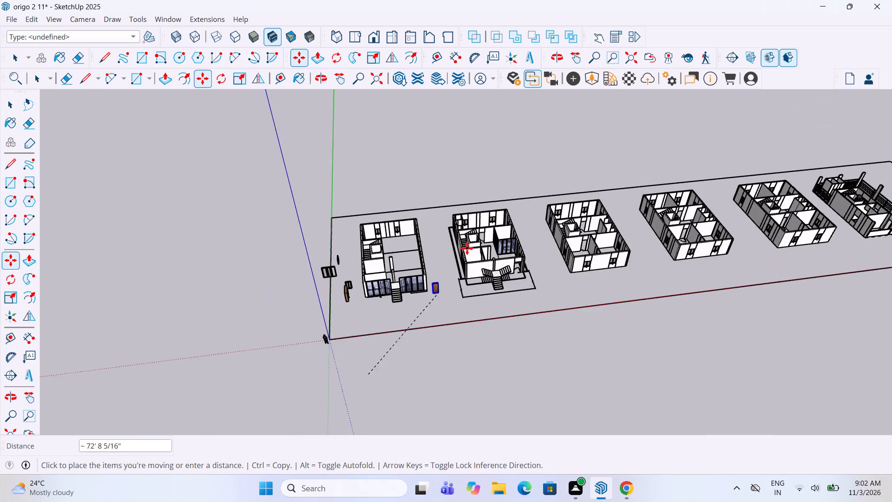
{"action": "scroll", "coordinate": [466, 215], "scroll_direction": "up", "scroll_amount": 4}
{"action": "middle_click_drag", "start_coordinate": [464, 214], "coordinate": [439, 208]}
{"action": "scroll", "coordinate": [519, 228], "scroll_direction": "up", "scroll_amount": 4}
{"action": "scroll", "coordinate": [469, 263], "scroll_direction": "up", "scroll_amount": 7}
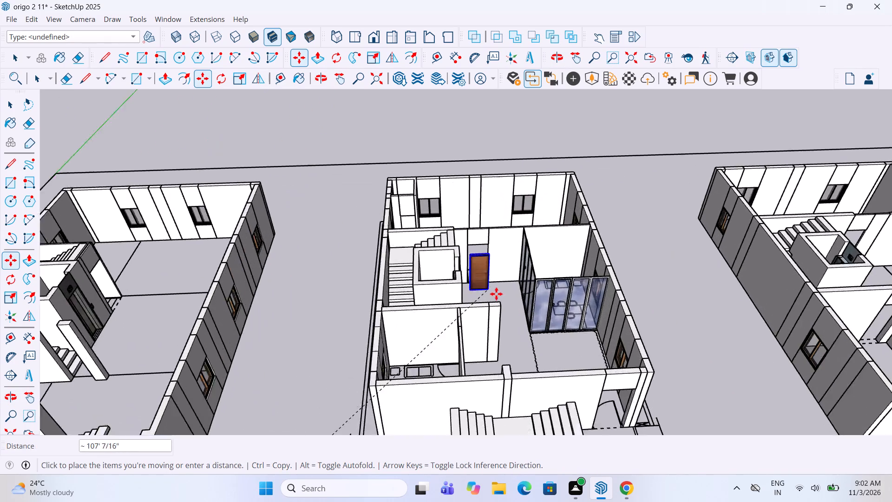
{"action": "scroll", "coordinate": [492, 278], "scroll_direction": "up", "scroll_amount": 9}
{"action": "left_click", "coordinate": [479, 275]}
Scale the wooden door to fill the opening beside the lift, about 1.10 times wider and taller up to the lintel.
{"action": "scroll", "coordinate": [476, 283], "scroll_direction": "down", "scroll_amount": 3}
{"action": "middle_click_drag", "start_coordinate": [475, 286], "coordinate": [460, 298]}
{"action": "scroll", "coordinate": [462, 171], "scroll_direction": "up", "scroll_amount": 6}
{"action": "key", "text": "s"}
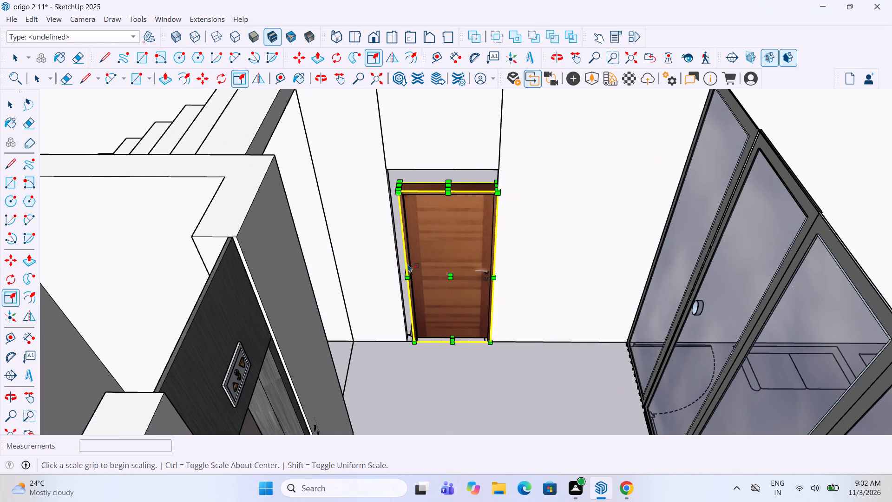
{"action": "left_click_drag", "start_coordinate": [409, 270], "coordinate": [399, 270]}
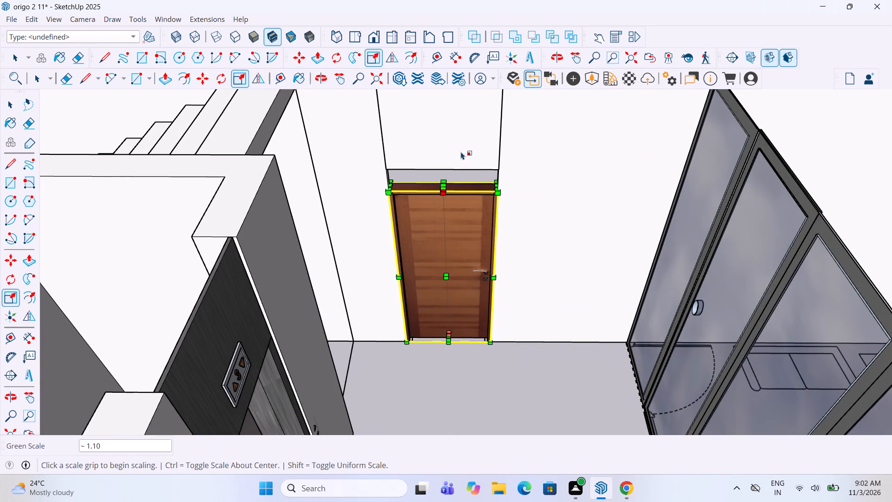
{"action": "scroll", "coordinate": [462, 147], "scroll_direction": "up", "scroll_amount": 3}
{"action": "left_click_drag", "start_coordinate": [439, 197], "coordinate": [440, 177]}
{"action": "key", "text": "space"}
{"action": "scroll", "coordinate": [439, 167], "scroll_direction": "down", "scroll_amount": 9}
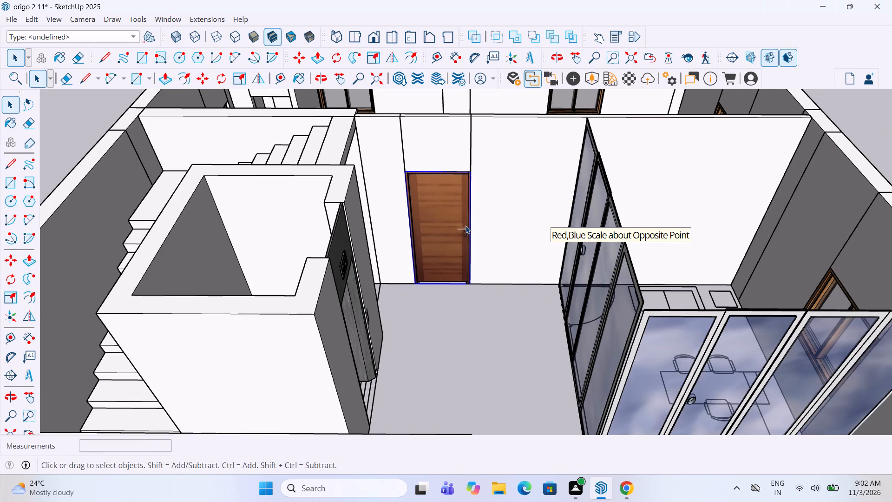
Copy the wooden door to the front wall opening beside the second block's entrance stairs, aligning its lower corner with the opening's.
{"action": "key", "text": "m"}
{"action": "left_click", "coordinate": [472, 287]}
{"action": "scroll", "coordinate": [439, 240], "scroll_direction": "down", "scroll_amount": 6}
{"action": "scroll", "coordinate": [446, 201], "scroll_direction": "down", "scroll_amount": 11}
{"action": "scroll", "coordinate": [480, 327], "scroll_direction": "up", "scroll_amount": 4}
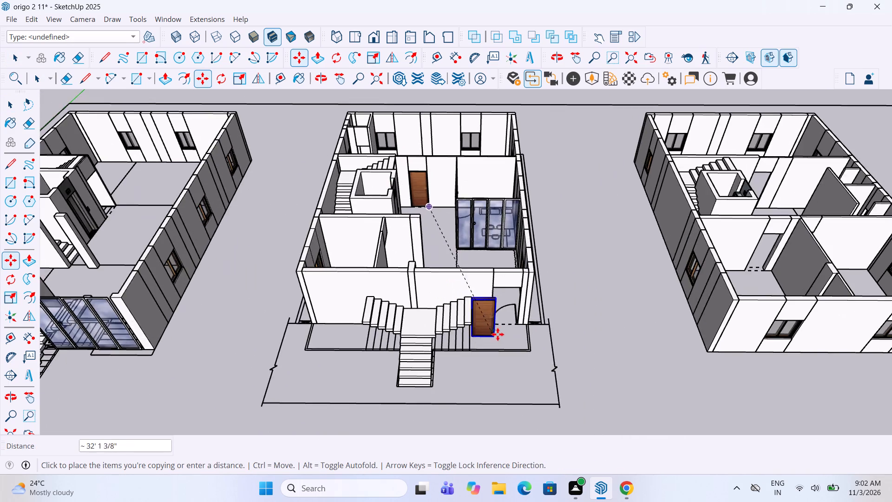
{"action": "scroll", "coordinate": [509, 330], "scroll_direction": "up", "scroll_amount": 15}
{"action": "left_click", "coordinate": [523, 314]}
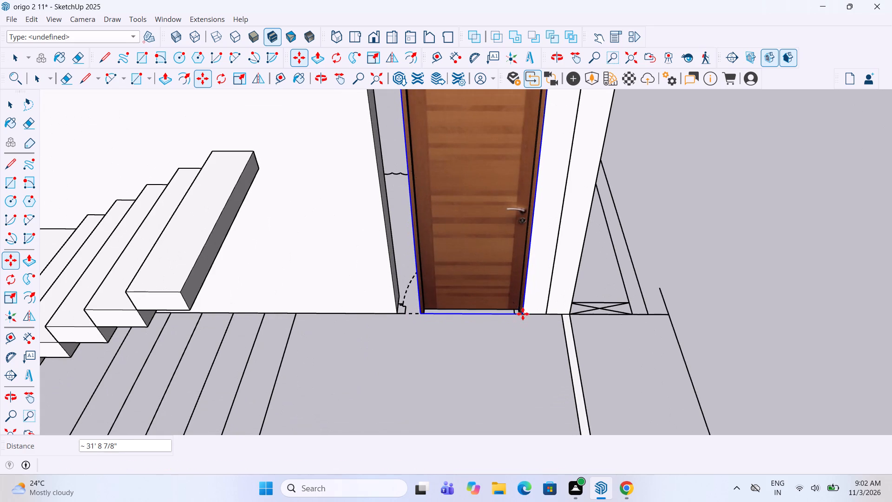
Scale the front wall's wooden door wider to fill its opening beside the entrance stairs.
{"action": "scroll", "coordinate": [515, 333], "scroll_direction": "down", "scroll_amount": 4}
{"action": "key", "text": "s"}
{"action": "scroll", "coordinate": [470, 254], "scroll_direction": "up", "scroll_amount": 3}
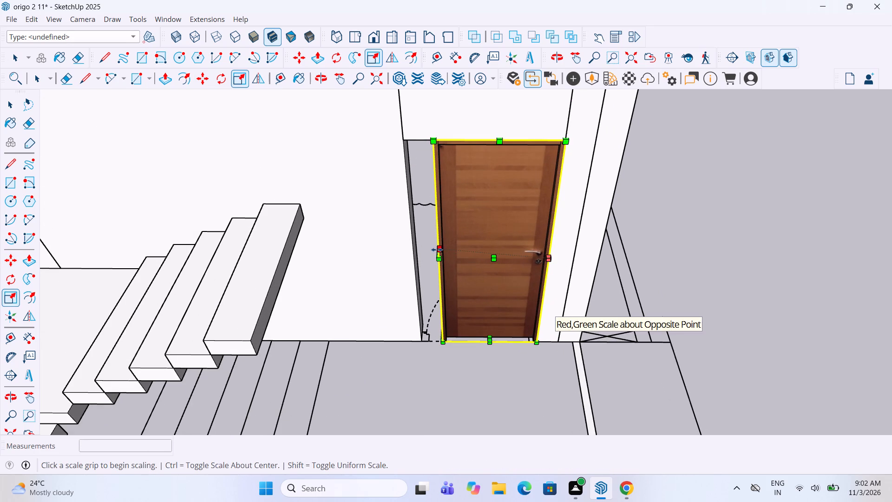
{"action": "left_click_drag", "start_coordinate": [437, 250], "coordinate": [415, 250]}
{"action": "scroll", "coordinate": [414, 255], "scroll_direction": "down", "scroll_amount": 4}
Copy the widened wooden door to the third block's opening near the lift, aligning its lower corner with the opening's.
{"action": "key", "text": "m"}
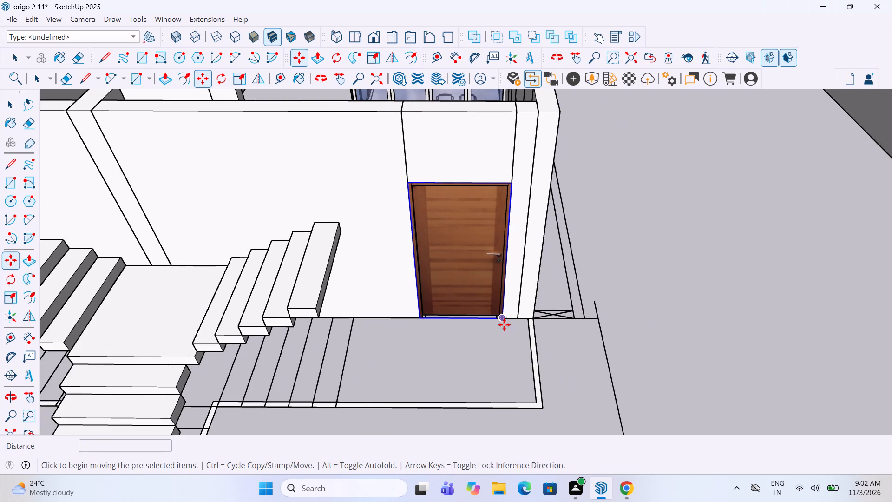
{"action": "left_click", "coordinate": [504, 324]}
{"action": "scroll", "coordinate": [440, 323], "scroll_direction": "down", "scroll_amount": 13}
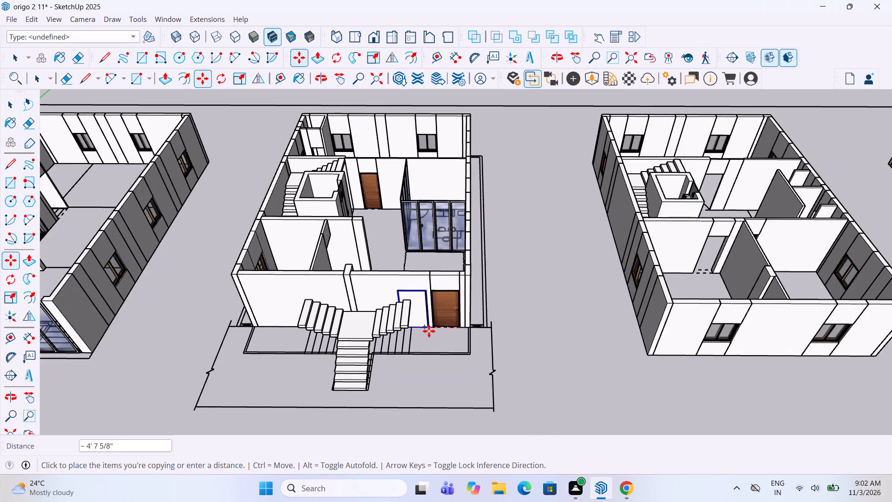
{"action": "scroll", "coordinate": [428, 336], "scroll_direction": "down", "scroll_amount": 6}
{"action": "middle_click_drag", "start_coordinate": [719, 251], "coordinate": [694, 281]}
{"action": "scroll", "coordinate": [651, 249], "scroll_direction": "up", "scroll_amount": 8}
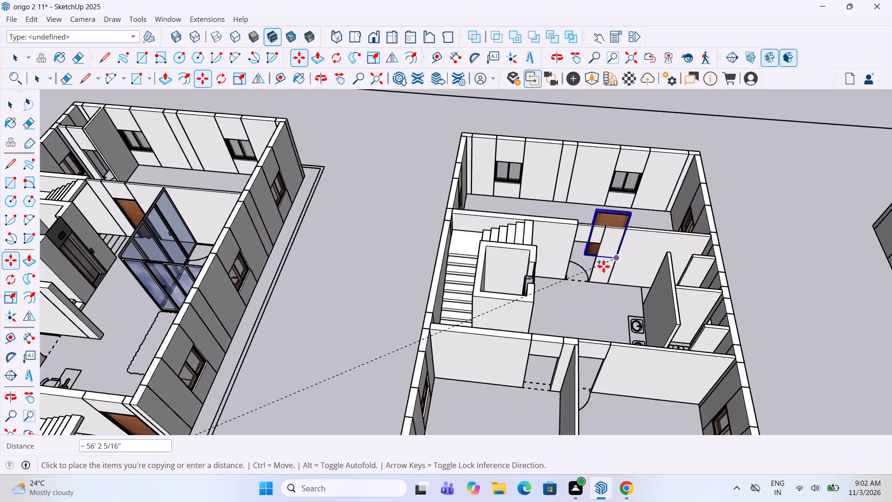
{"action": "scroll", "coordinate": [603, 266], "scroll_direction": "up", "scroll_amount": 15}
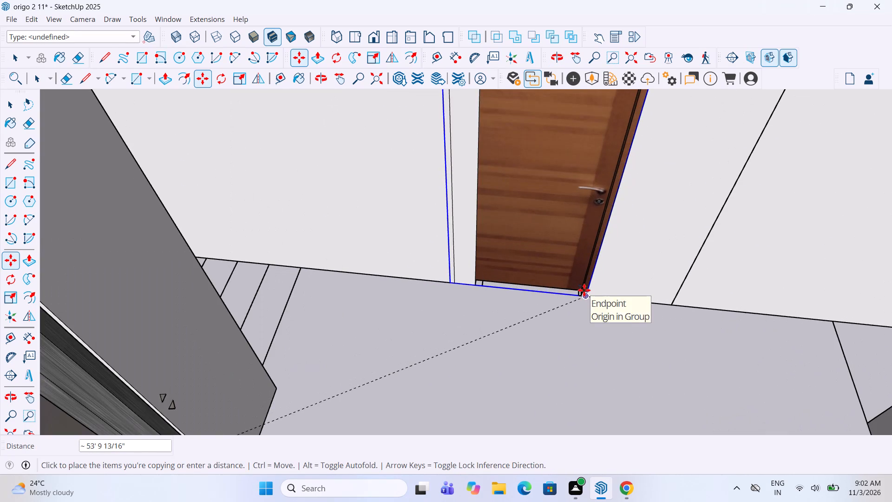
{"action": "left_click", "coordinate": [584, 290]}
Scale the third block's copied door narrower so that it fits the opening near the lift.
{"action": "scroll", "coordinate": [546, 324], "scroll_direction": "down", "scroll_amount": 9}
{"action": "middle_click_drag", "start_coordinate": [546, 325], "coordinate": [548, 312]}
{"action": "scroll", "coordinate": [572, 203], "scroll_direction": "up", "scroll_amount": 4}
{"action": "key", "text": "s"}
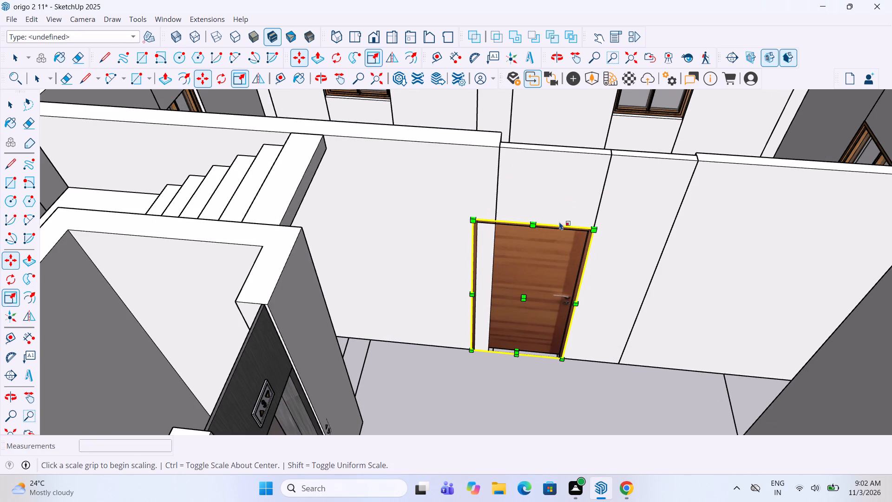
{"action": "left_click_drag", "start_coordinate": [477, 286], "coordinate": [497, 291]}
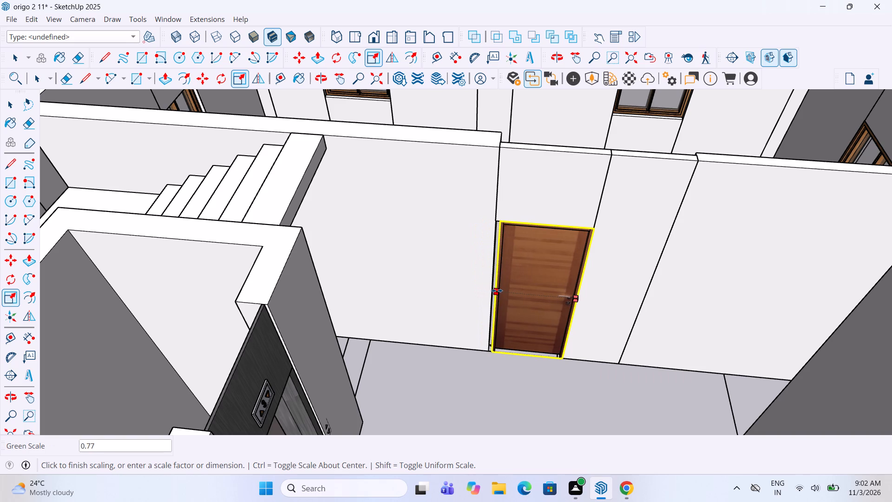
{"action": "left_click_drag", "start_coordinate": [497, 291], "coordinate": [494, 291]}
{"action": "scroll", "coordinate": [534, 228], "scroll_direction": "down", "scroll_amount": 6}
{"action": "scroll", "coordinate": [543, 314], "scroll_direction": "up", "scroll_amount": 5}
Copy the narrowed door to the third block's front room opening with the door swing arc, directly beside the partition wall.
{"action": "key", "text": "m"}
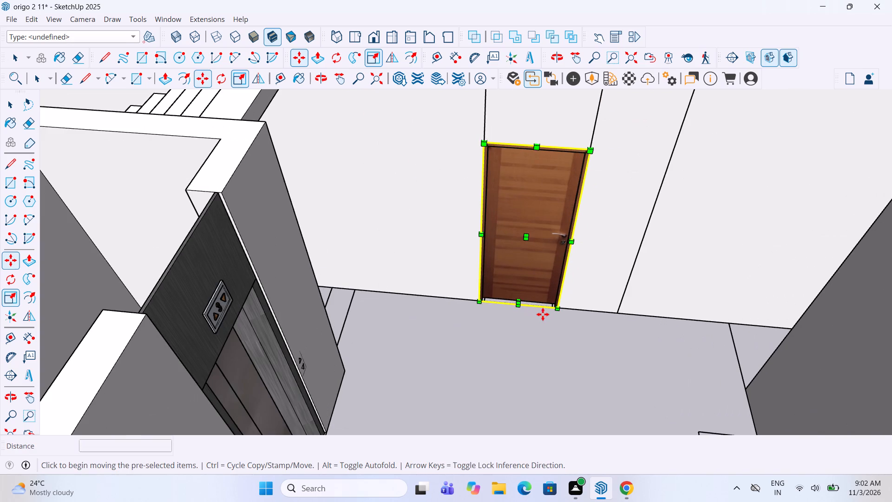
{"action": "left_click", "coordinate": [562, 312]}
{"action": "scroll", "coordinate": [562, 255], "scroll_direction": "down", "scroll_amount": 5}
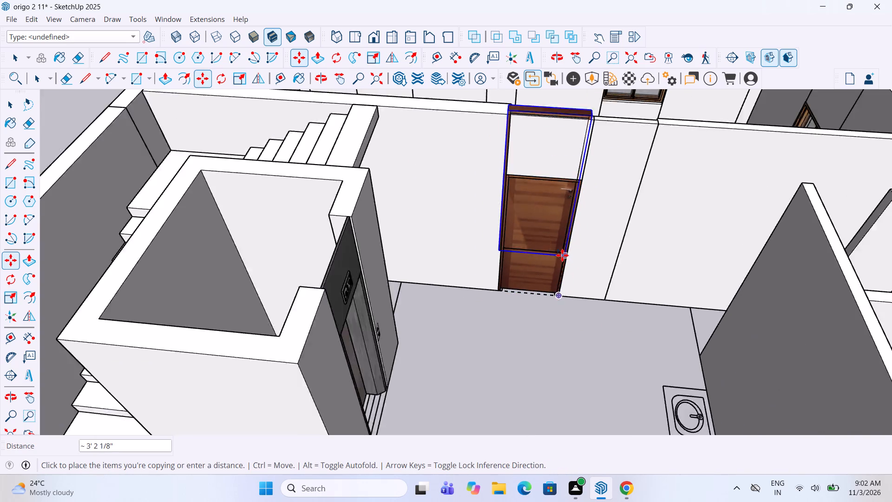
{"action": "scroll", "coordinate": [560, 250], "scroll_direction": "down", "scroll_amount": 10}
{"action": "scroll", "coordinate": [560, 358], "scroll_direction": "up", "scroll_amount": 13}
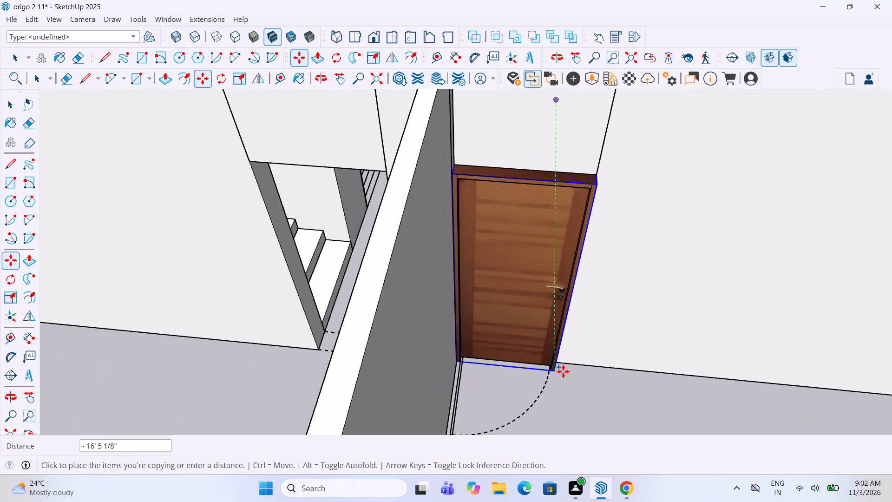
{"action": "left_click", "coordinate": [553, 363]}
{"action": "left_click", "coordinate": [553, 363]}
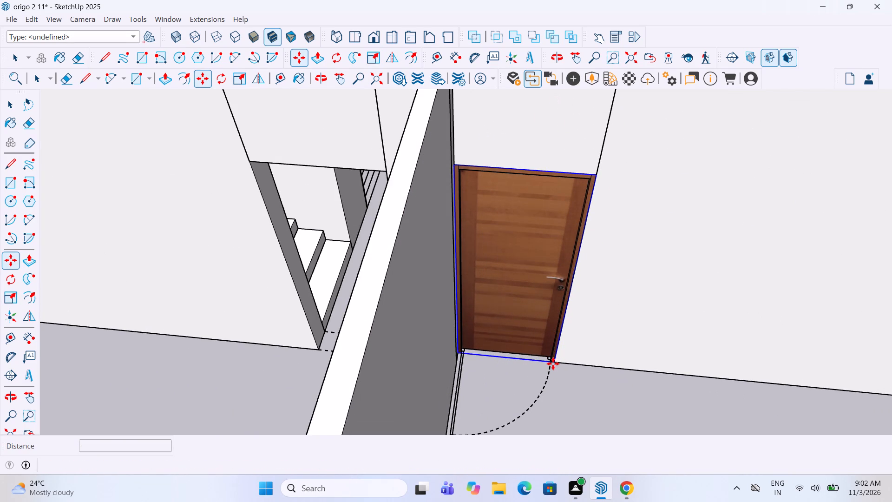
Copy the same door to the neighbouring room's opening across the partition, aligning its lower corner with the opening's.
{"action": "key", "text": "m"}
{"action": "left_click", "coordinate": [553, 363], "text": "ctrl"}
{"action": "scroll", "coordinate": [583, 345], "scroll_direction": "down", "scroll_amount": 5}
{"action": "middle_click_drag", "start_coordinate": [434, 330], "coordinate": [453, 330]}
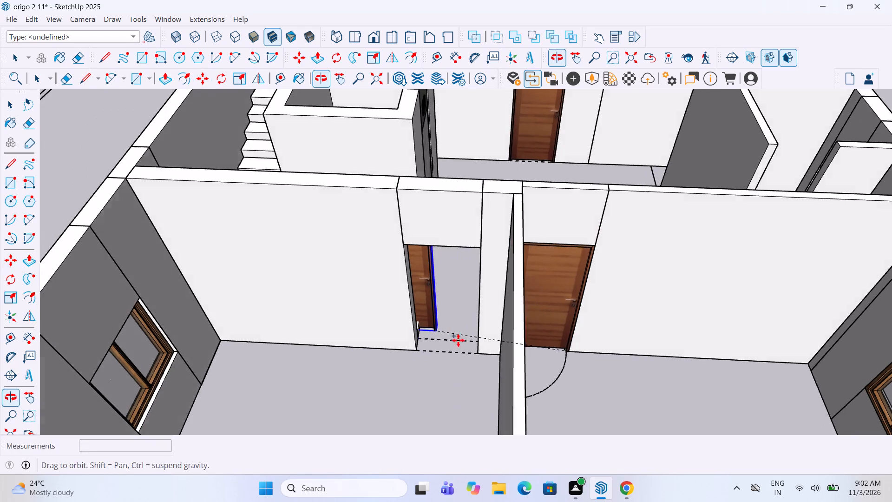
{"action": "scroll", "coordinate": [459, 344], "scroll_direction": "up", "scroll_amount": 4}
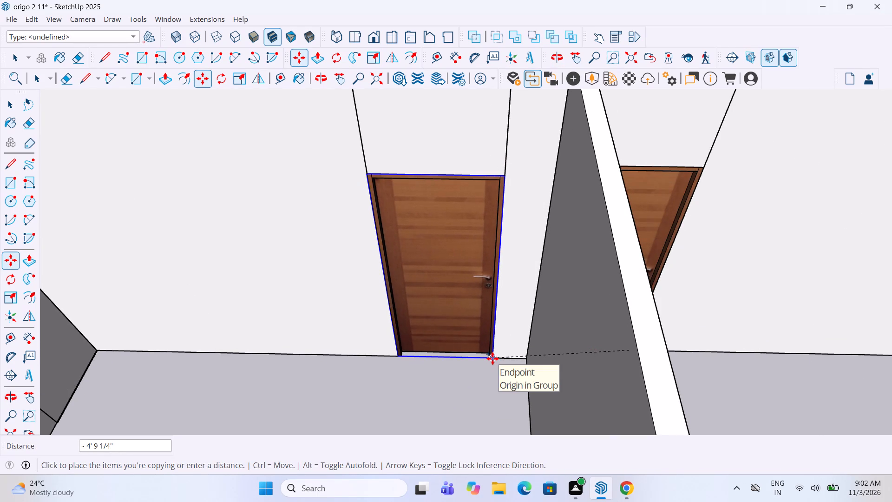
{"action": "left_click", "coordinate": [492, 358]}
Copy the narrowed wooden door from the third block into the fourth block's two adjacent openings beside the stairs and lift, aligning lower corners.
{"action": "key", "text": "m"}
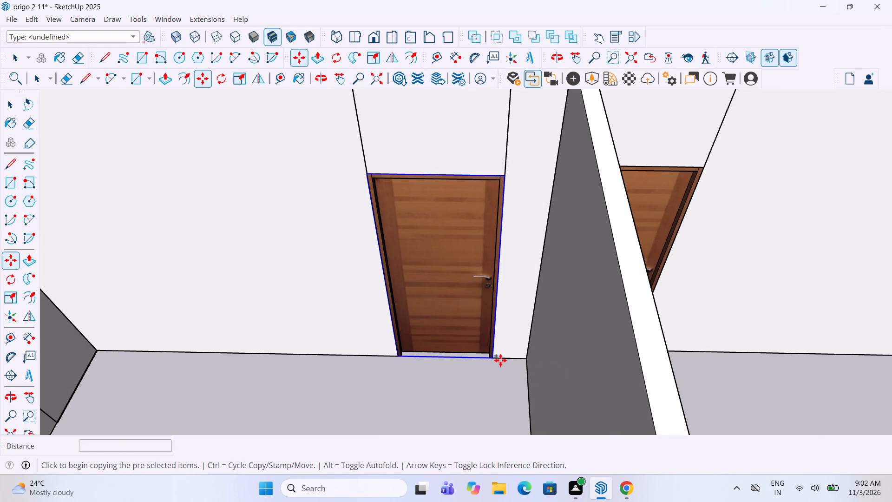
{"action": "left_click", "coordinate": [494, 358]}
{"action": "scroll", "coordinate": [455, 361], "scroll_direction": "down", "scroll_amount": 17}
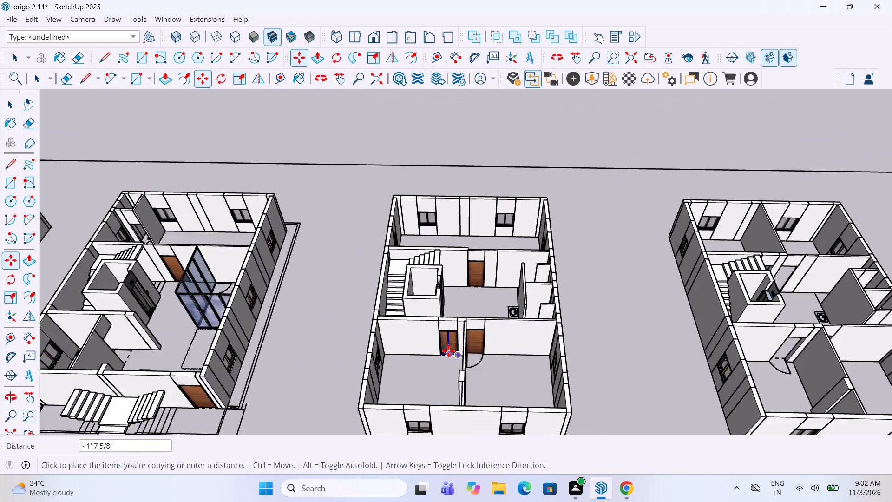
{"action": "scroll", "coordinate": [448, 351], "scroll_direction": "down", "scroll_amount": 10}
{"action": "scroll", "coordinate": [645, 306], "scroll_direction": "up", "scroll_amount": 10}
{"action": "middle_click_drag", "start_coordinate": [628, 314], "coordinate": [623, 311]}
{"action": "scroll", "coordinate": [586, 332], "scroll_direction": "up", "scroll_amount": 14}
{"action": "left_click", "coordinate": [521, 353]}
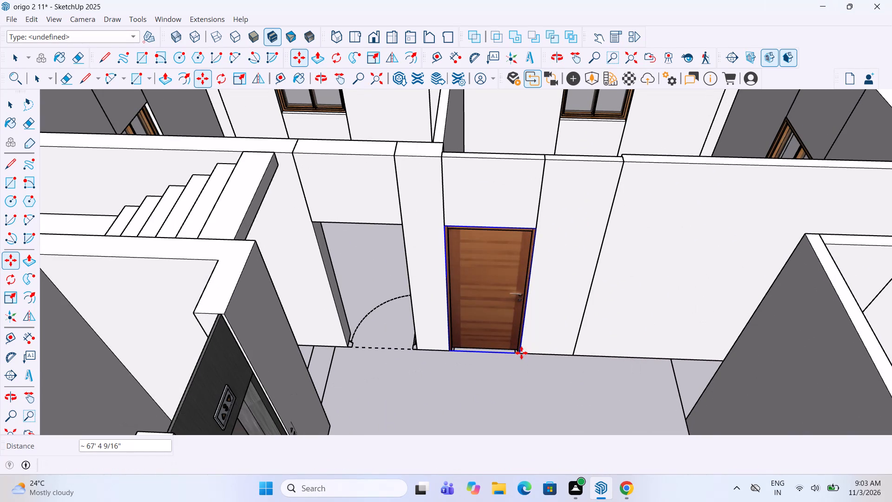
{"action": "key", "text": "m"}
{"action": "left_click", "coordinate": [525, 353]}
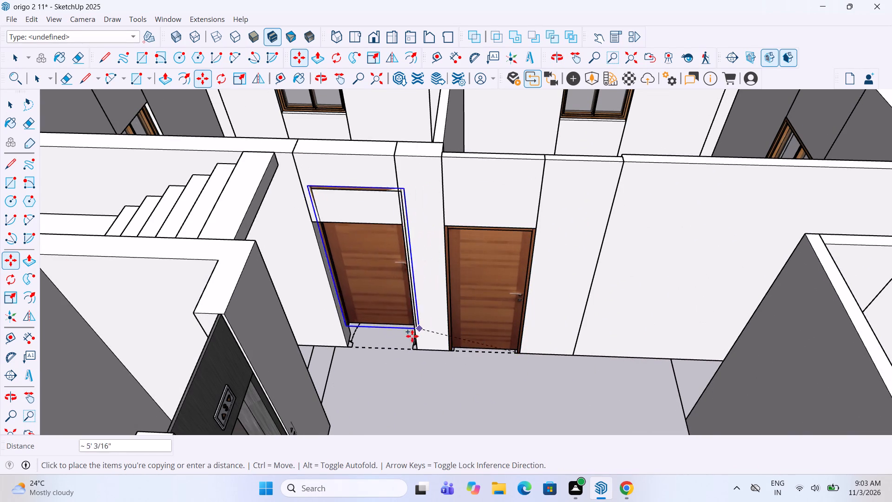
{"action": "left_click", "coordinate": [417, 348]}
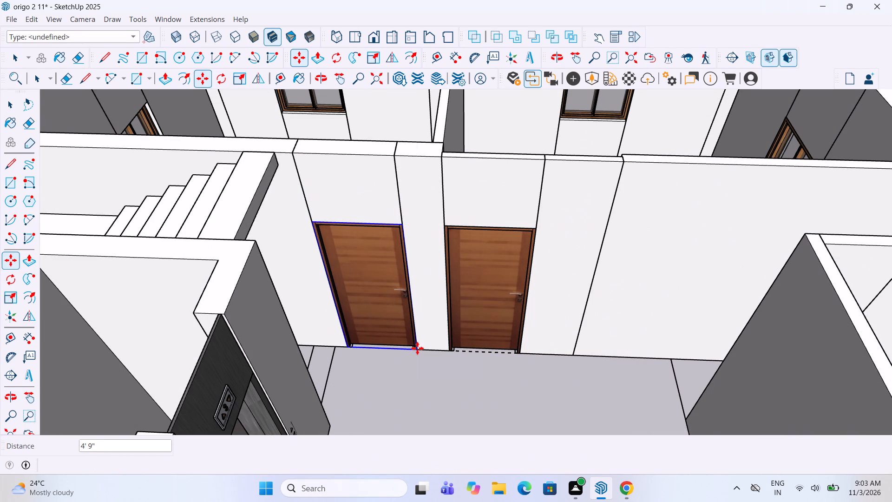
Copy the wooden door to the fourth block's front room opening with the swing arc, on the side of the partition away from the stairs.
{"action": "key", "text": "m"}
{"action": "left_click", "coordinate": [419, 353], "text": "ctrl"}
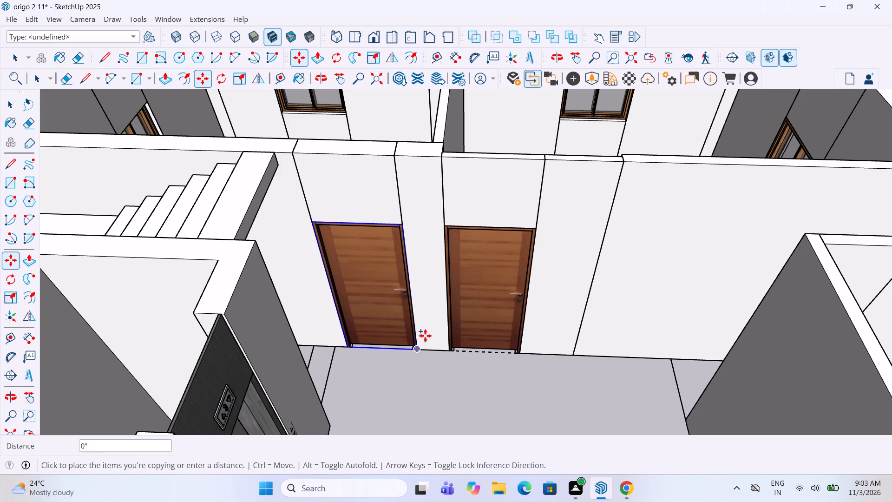
{"action": "scroll", "coordinate": [500, 275], "scroll_direction": "down", "scroll_amount": 17}
{"action": "scroll", "coordinate": [500, 358], "scroll_direction": "up", "scroll_amount": 10}
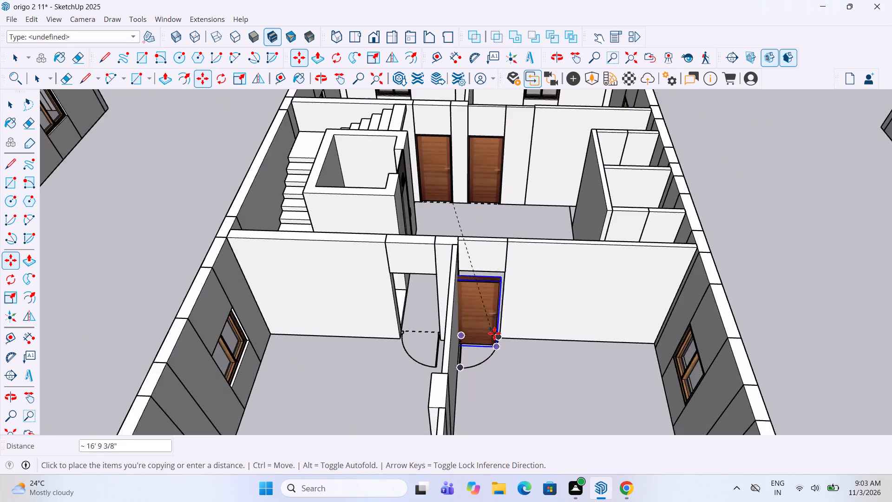
{"action": "scroll", "coordinate": [494, 333], "scroll_direction": "up", "scroll_amount": 4}
{"action": "left_click", "coordinate": [503, 342]}
Copy the same door across the partition to the fourth block's neighbouring front room opening, aligning its lower corner with the opening's.
{"action": "key", "text": "m"}
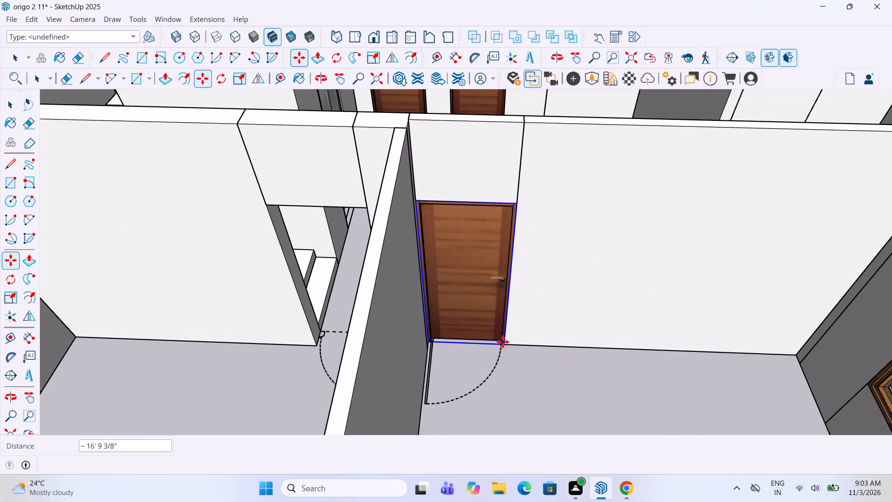
{"action": "left_click", "coordinate": [507, 348], "text": "ctrl"}
{"action": "scroll", "coordinate": [505, 346], "scroll_direction": "down", "scroll_amount": 3}
{"action": "middle_click_drag", "start_coordinate": [380, 332], "coordinate": [417, 326]}
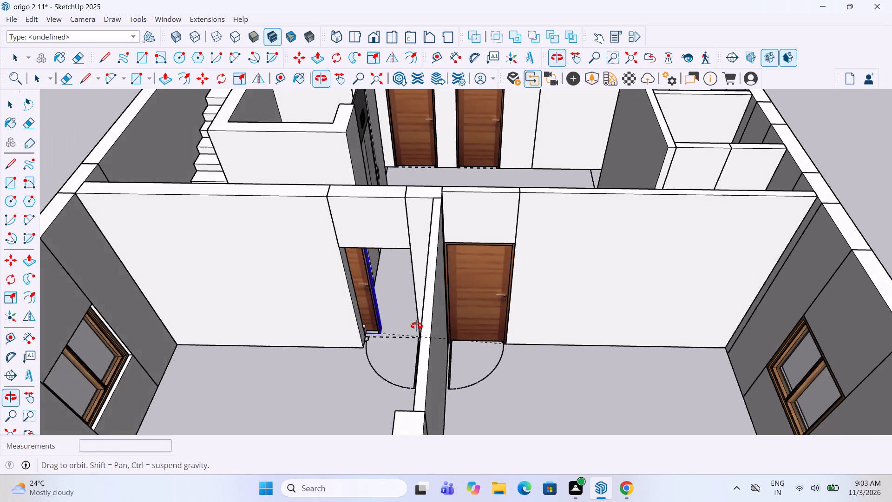
{"action": "middle_click_drag", "start_coordinate": [417, 326], "coordinate": [418, 330]}
{"action": "scroll", "coordinate": [416, 337], "scroll_direction": "up", "scroll_amount": 2}
{"action": "left_click", "coordinate": [436, 358]}
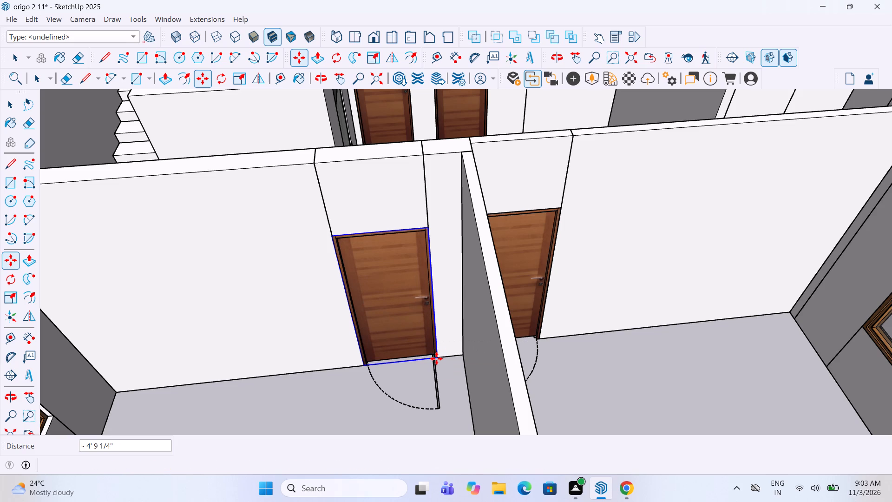
Copy the wooden door from the fourth block into the fifth block's two adjacent openings beside the stairs and lift, aligning lower corners.
{"action": "key", "text": "m"}
{"action": "left_click", "coordinate": [438, 362], "text": "ctrl"}
{"action": "scroll", "coordinate": [409, 336], "scroll_direction": "down", "scroll_amount": 7}
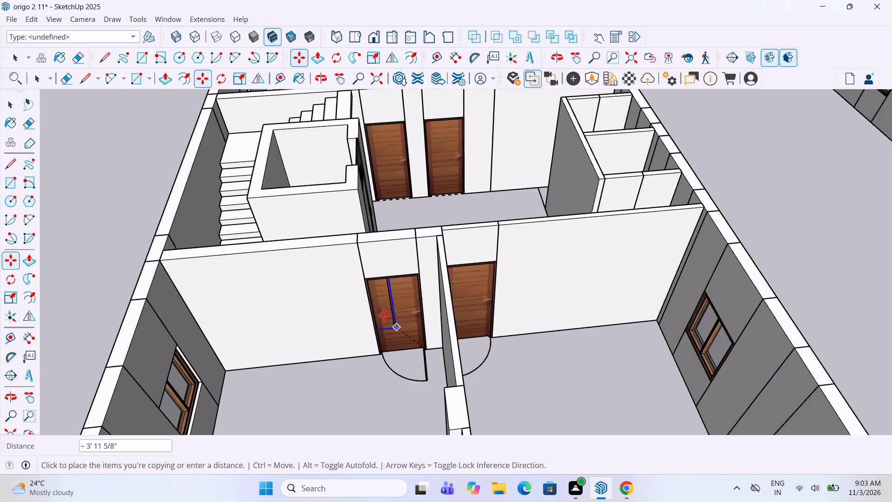
{"action": "scroll", "coordinate": [384, 315], "scroll_direction": "down", "scroll_amount": 16}
{"action": "middle_click_drag", "start_coordinate": [689, 269], "coordinate": [610, 270]}
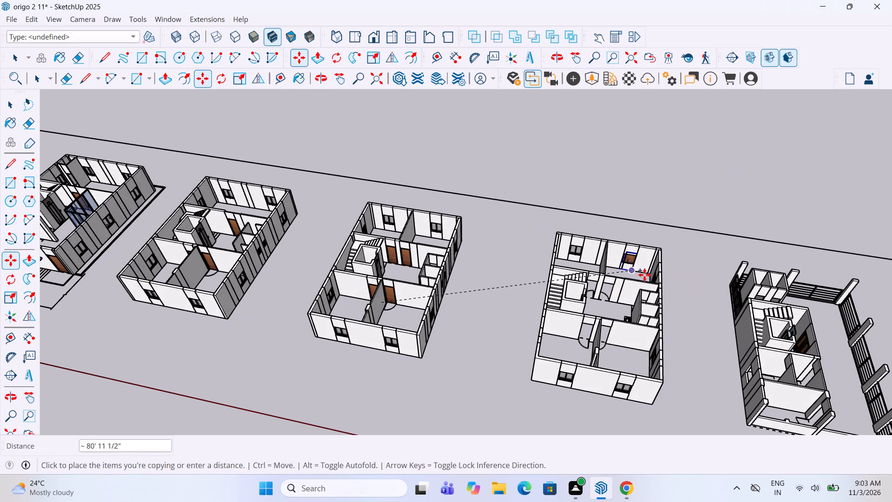
{"action": "scroll", "coordinate": [639, 282], "scroll_direction": "up", "scroll_amount": 10}
{"action": "scroll", "coordinate": [588, 314], "scroll_direction": "up", "scroll_amount": 12}
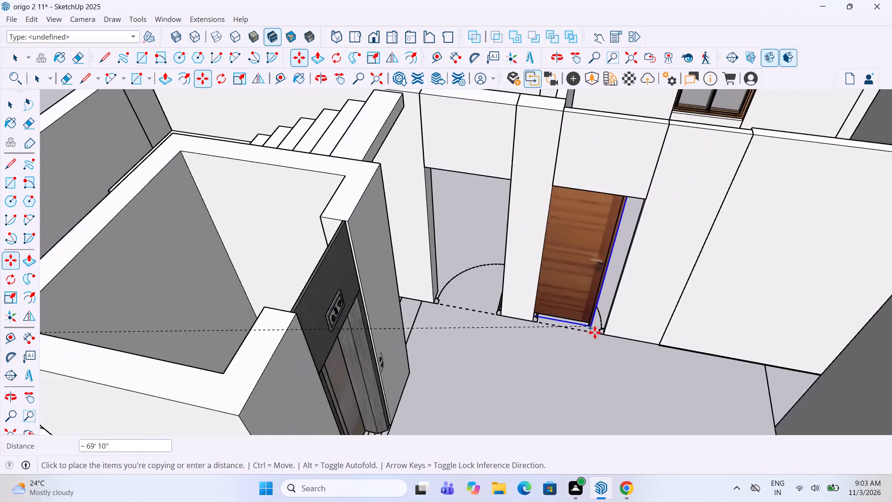
{"action": "scroll", "coordinate": [595, 332], "scroll_direction": "up", "scroll_amount": 4}
{"action": "left_click", "coordinate": [610, 335]}
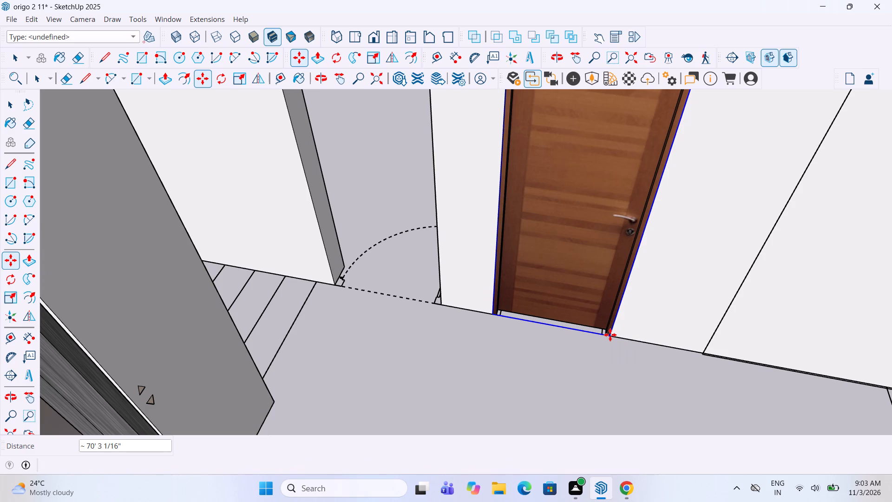
{"action": "key", "text": "m"}
{"action": "left_click", "coordinate": [610, 336]}
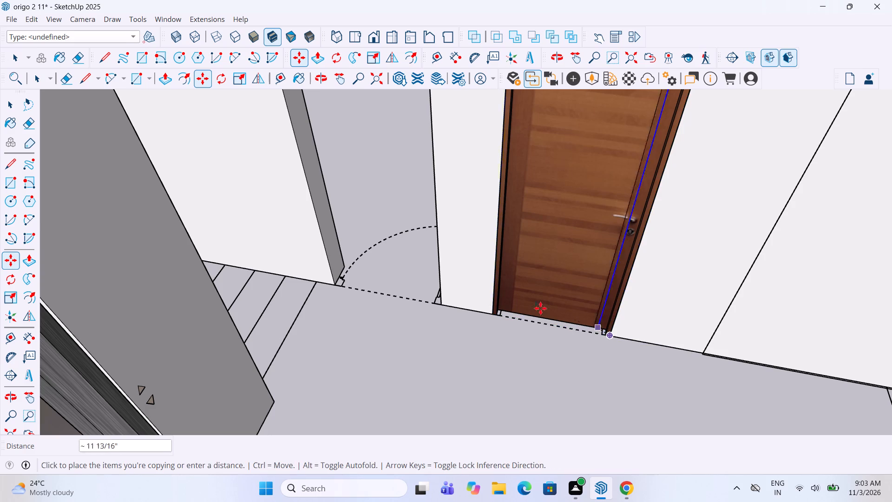
{"action": "left_click", "coordinate": [440, 305]}
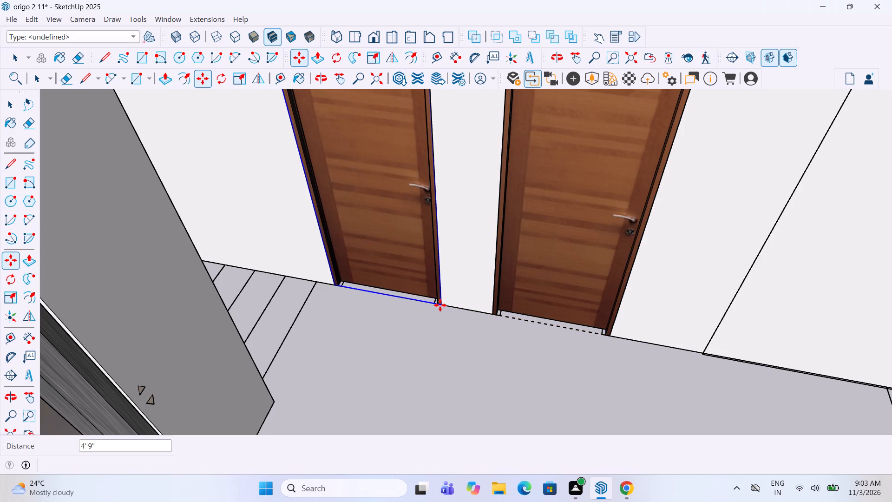
Copy the wooden door into the fifth block's two front room openings on either side of the partition wall and clear the selection.
{"action": "key", "text": "m"}
{"action": "left_click", "coordinate": [440, 305], "text": "ctrl"}
{"action": "scroll", "coordinate": [522, 263], "scroll_direction": "down", "scroll_amount": 16}
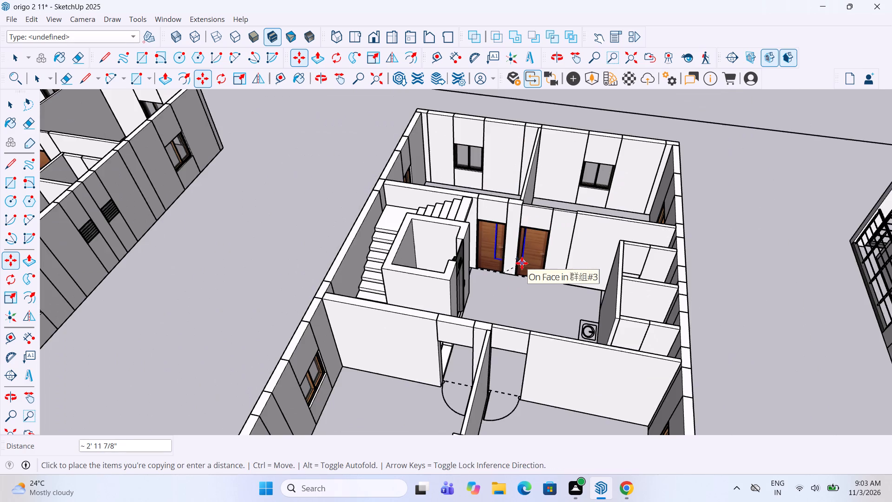
{"action": "scroll", "coordinate": [485, 366], "scroll_direction": "up", "scroll_amount": 4}
{"action": "middle_click_drag", "start_coordinate": [440, 380], "coordinate": [458, 373]}
{"action": "scroll", "coordinate": [465, 385], "scroll_direction": "up", "scroll_amount": 5}
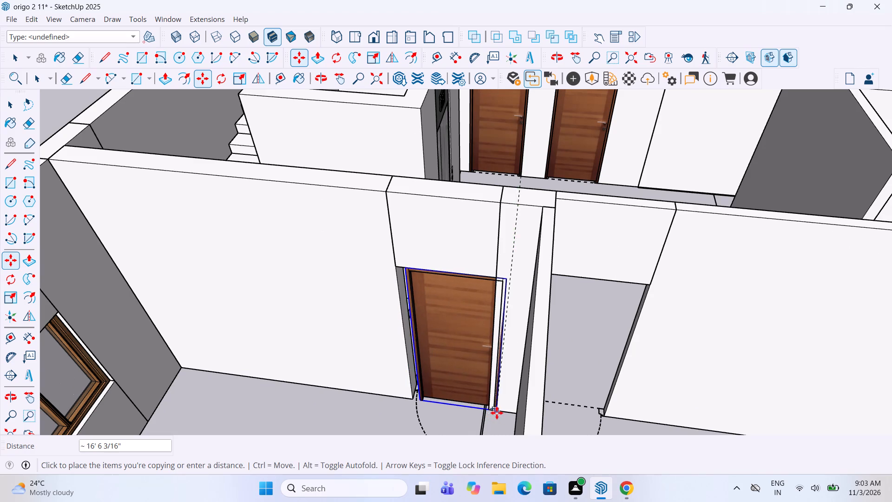
{"action": "left_click", "coordinate": [492, 412]}
{"action": "key", "text": "m"}
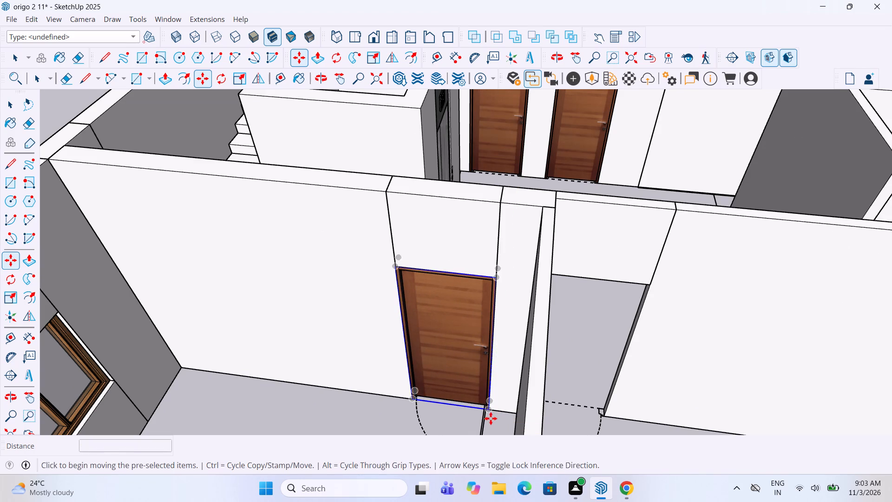
{"action": "left_click", "coordinate": [490, 416], "text": "ctrl"}
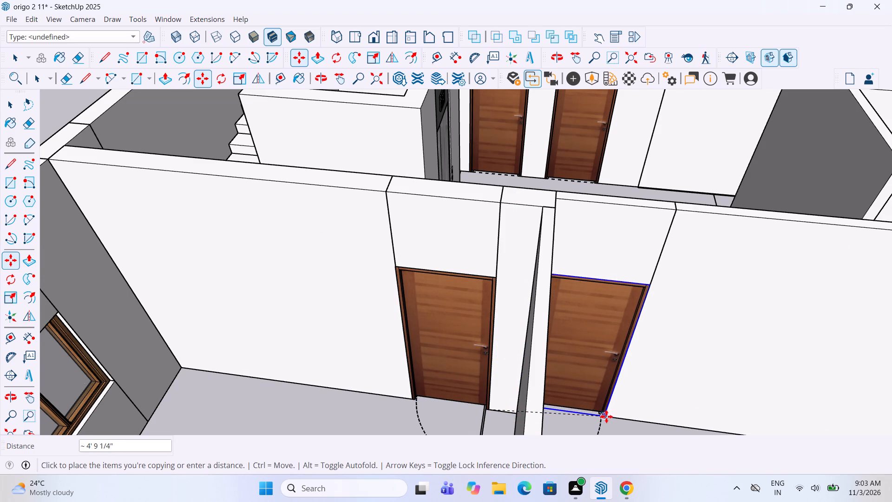
{"action": "left_click", "coordinate": [606, 416]}
{"action": "scroll", "coordinate": [515, 383], "scroll_direction": "down", "scroll_amount": 10}
{"action": "key", "text": "space"}
{"action": "left_click", "coordinate": [486, 409]}
Examine all the floor blocks, from the railed terrace block back to the first block with the glass front, for openings still needing doors.
{"action": "scroll", "coordinate": [473, 328], "scroll_direction": "down", "scroll_amount": 3}
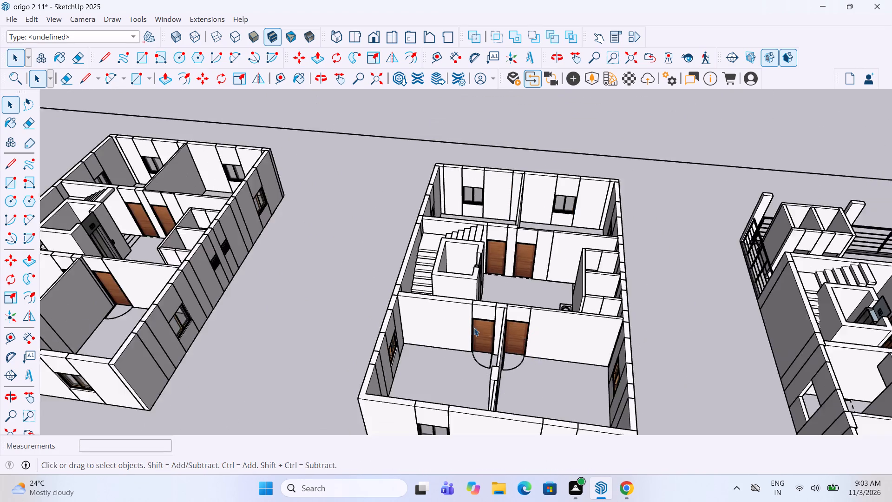
{"action": "scroll", "coordinate": [474, 328], "scroll_direction": "down", "scroll_amount": 7}
{"action": "scroll", "coordinate": [729, 295], "scroll_direction": "up", "scroll_amount": 3}
{"action": "middle_click_drag", "start_coordinate": [729, 295], "coordinate": [730, 376]}
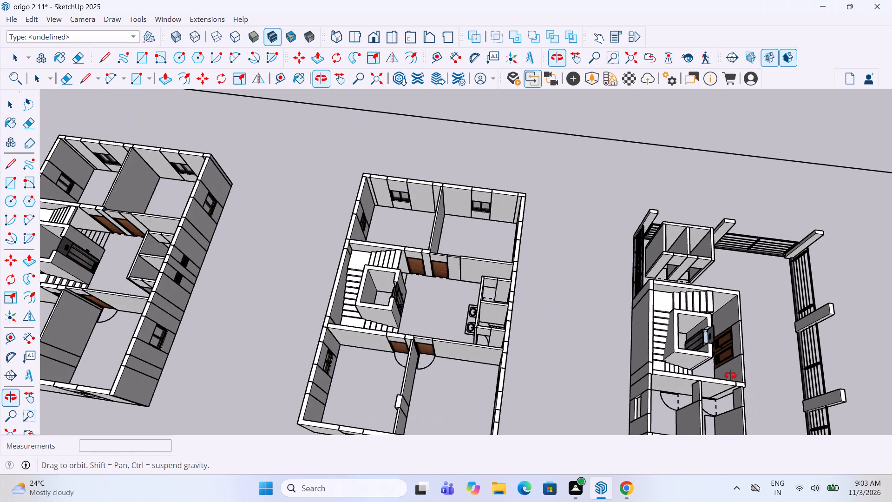
{"action": "middle_click_drag", "start_coordinate": [730, 376], "coordinate": [706, 339]}
{"action": "scroll", "coordinate": [641, 292], "scroll_direction": "down", "scroll_amount": 4}
{"action": "middle_click_drag", "start_coordinate": [497, 258], "coordinate": [532, 250]}
{"action": "middle_click_drag", "start_coordinate": [529, 265], "coordinate": [715, 264]}
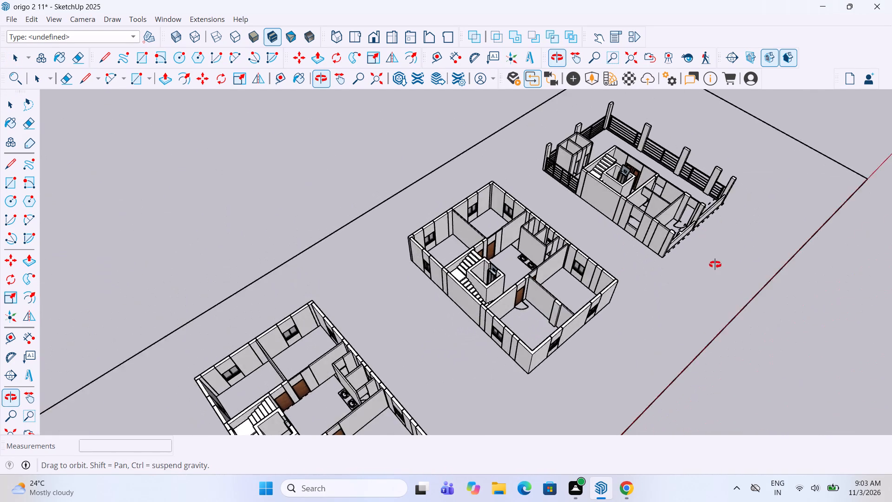
{"action": "middle_click_drag", "start_coordinate": [715, 264], "coordinate": [327, 236]}
{"action": "scroll", "coordinate": [436, 217], "scroll_direction": "down", "scroll_amount": 5}
{"action": "middle_click_drag", "start_coordinate": [557, 359], "coordinate": [502, 332]}
{"action": "scroll", "coordinate": [448, 344], "scroll_direction": "up", "scroll_amount": 4}
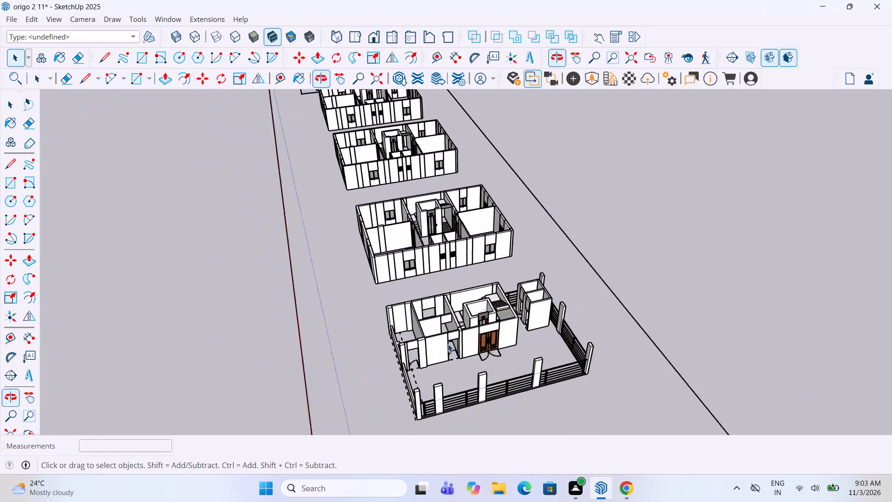
{"action": "scroll", "coordinate": [431, 343], "scroll_direction": "up", "scroll_amount": 5}
{"action": "middle_click_drag", "start_coordinate": [431, 343], "coordinate": [352, 384]}
{"action": "scroll", "coordinate": [454, 324], "scroll_direction": "down", "scroll_amount": 3}
{"action": "middle_click_drag", "start_coordinate": [447, 299], "coordinate": [449, 292]}
{"action": "scroll", "coordinate": [451, 332], "scroll_direction": "down", "scroll_amount": 19}
{"action": "scroll", "coordinate": [450, 146], "scroll_direction": "up", "scroll_amount": 4}
{"action": "scroll", "coordinate": [443, 189], "scroll_direction": "up", "scroll_amount": 10}
{"action": "middle_click_drag", "start_coordinate": [443, 189], "coordinate": [657, 176]}
{"action": "scroll", "coordinate": [468, 238], "scroll_direction": "up", "scroll_amount": 4}
{"action": "scroll", "coordinate": [332, 258], "scroll_direction": "up", "scroll_amount": 6}
{"action": "middle_click_drag", "start_coordinate": [332, 258], "coordinate": [348, 241]}
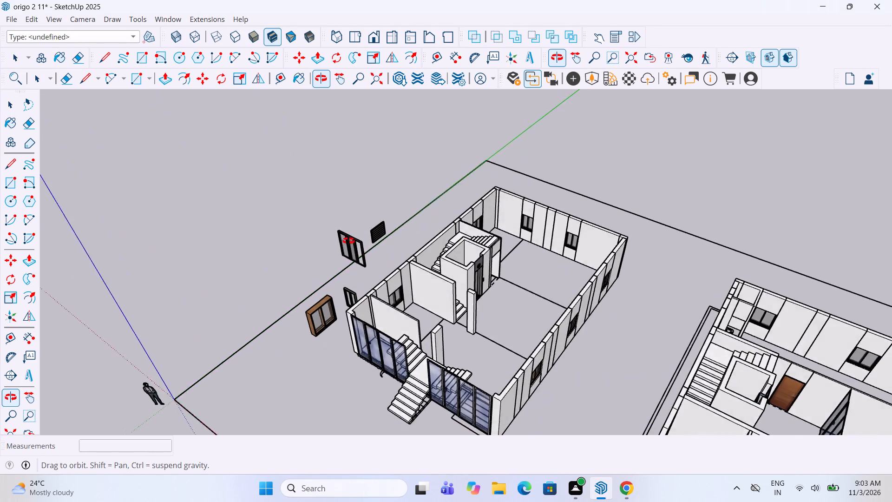
{"action": "middle_click_drag", "start_coordinate": [348, 241], "coordinate": [401, 223]}
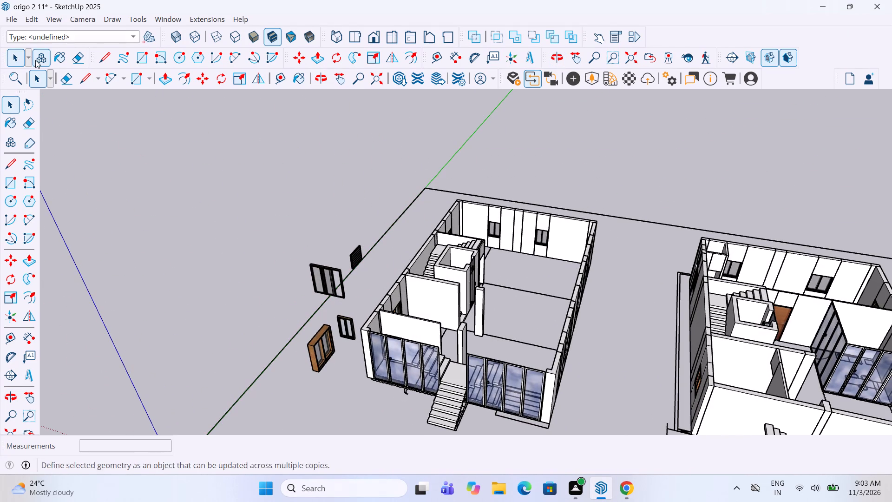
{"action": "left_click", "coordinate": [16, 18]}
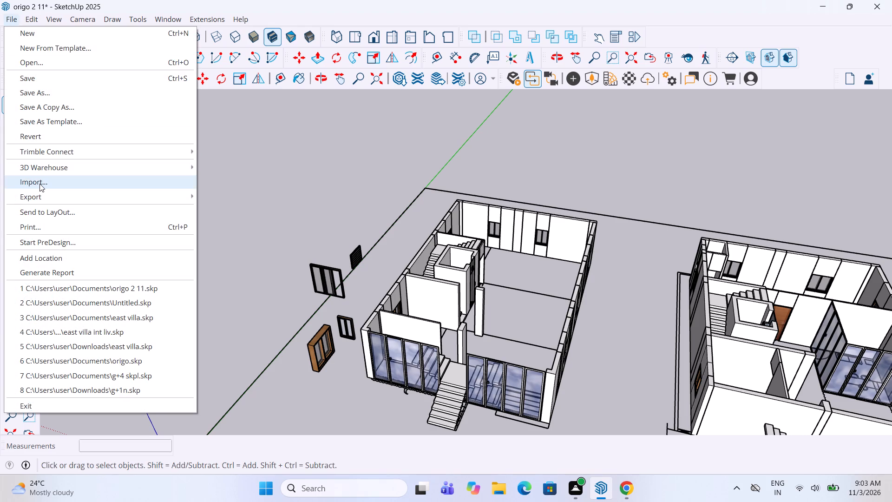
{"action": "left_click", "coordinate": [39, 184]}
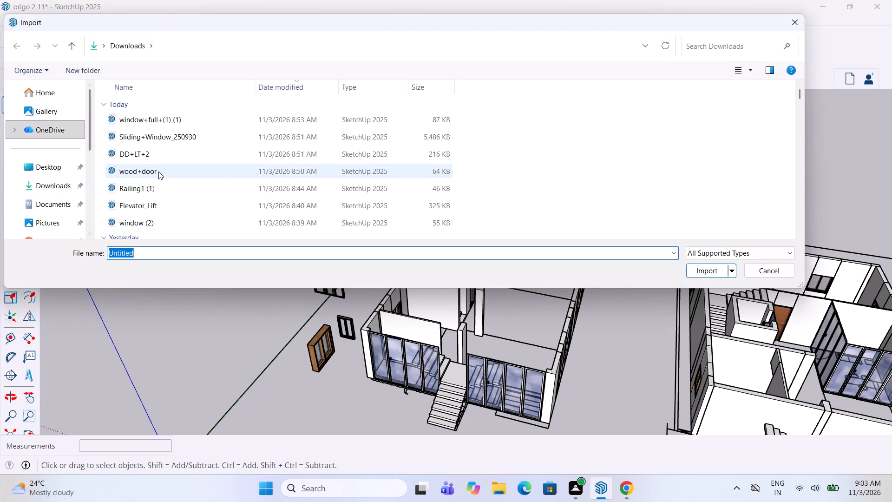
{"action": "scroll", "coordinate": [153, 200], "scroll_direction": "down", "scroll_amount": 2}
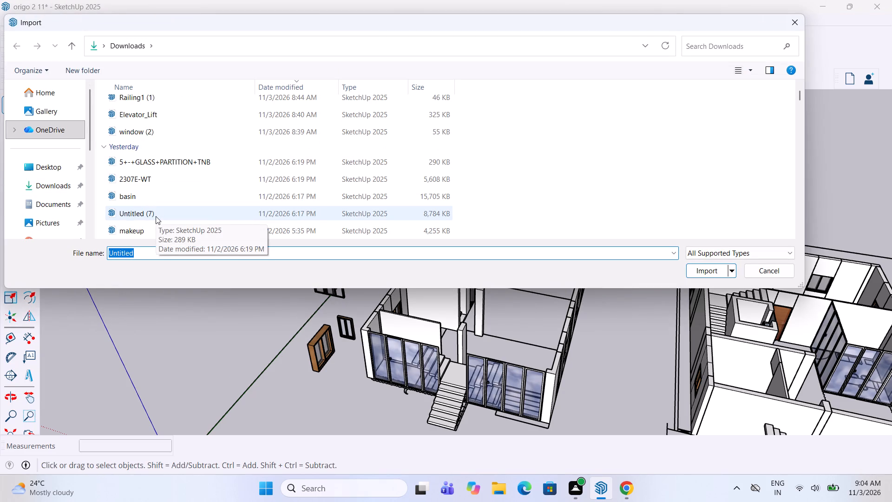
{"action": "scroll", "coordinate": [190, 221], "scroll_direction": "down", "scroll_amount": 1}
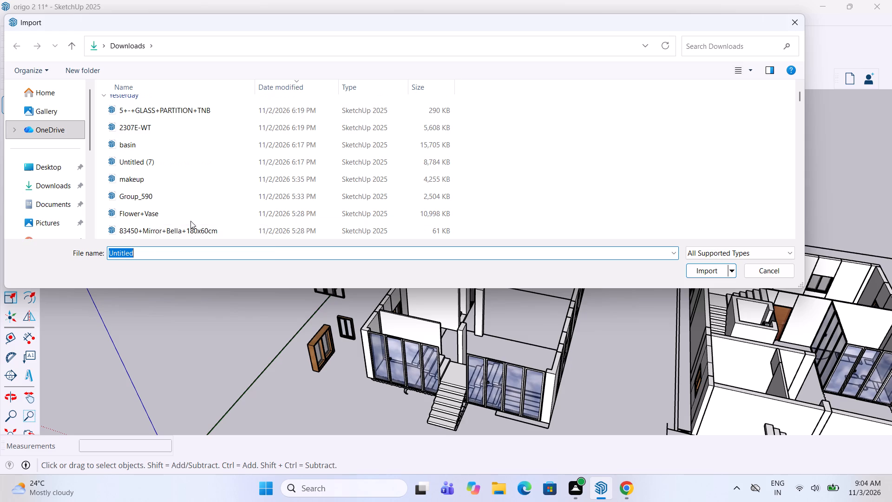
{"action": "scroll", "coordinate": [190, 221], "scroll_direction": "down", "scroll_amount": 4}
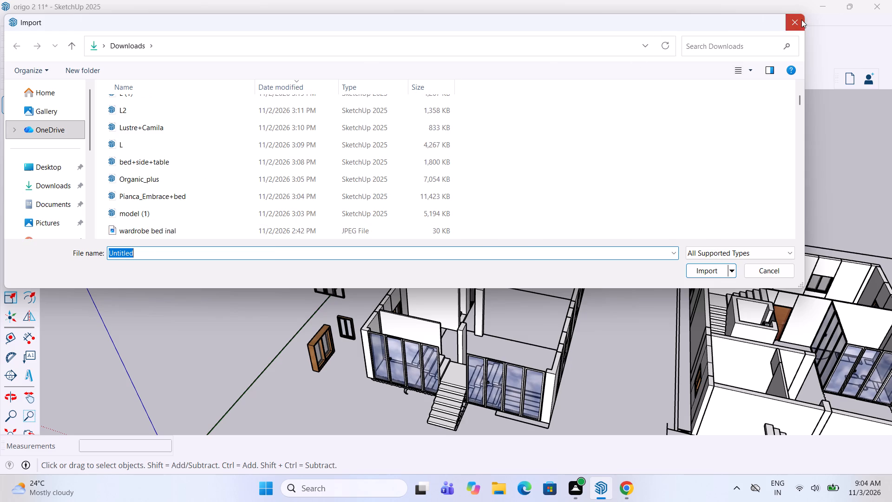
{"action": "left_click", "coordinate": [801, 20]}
Switch to 3D Warehouse in Chrome, search for "door" and look through the results for another door model.
{"action": "left_click", "coordinate": [623, 436]}
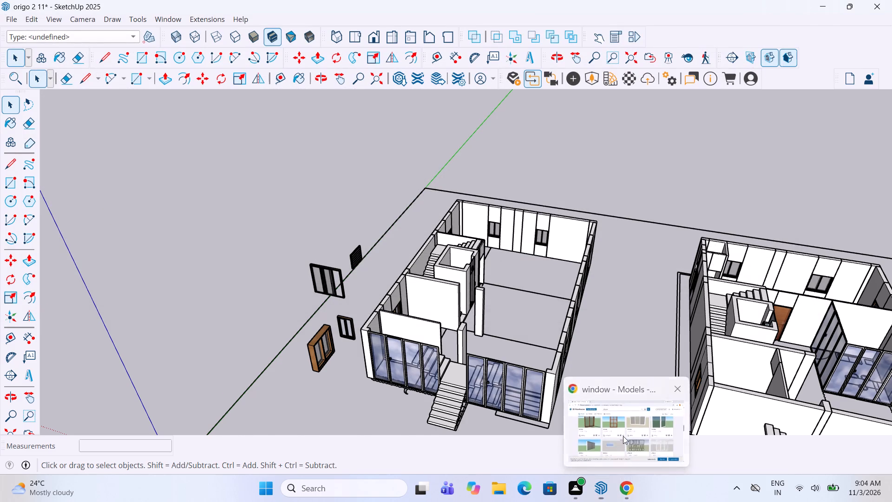
{"action": "left_click", "coordinate": [565, 67]}
{"action": "type", "text": "door"}
{"action": "key", "text": "Return"}
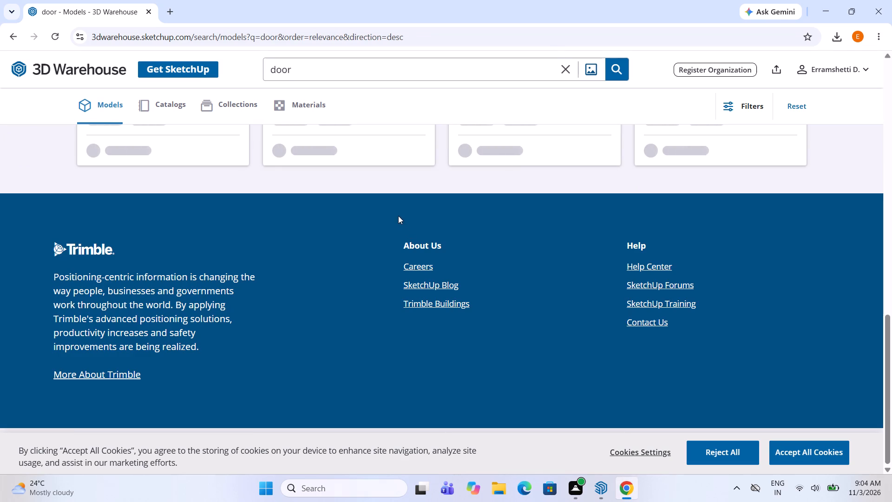
{"action": "scroll", "coordinate": [397, 215], "scroll_direction": "up", "scroll_amount": 3}
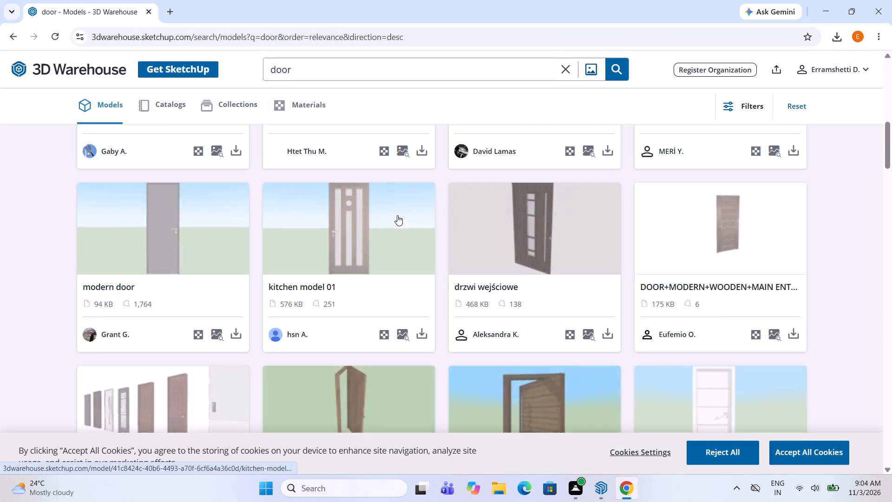
{"action": "scroll", "coordinate": [597, 288], "scroll_direction": "down", "scroll_amount": 2}
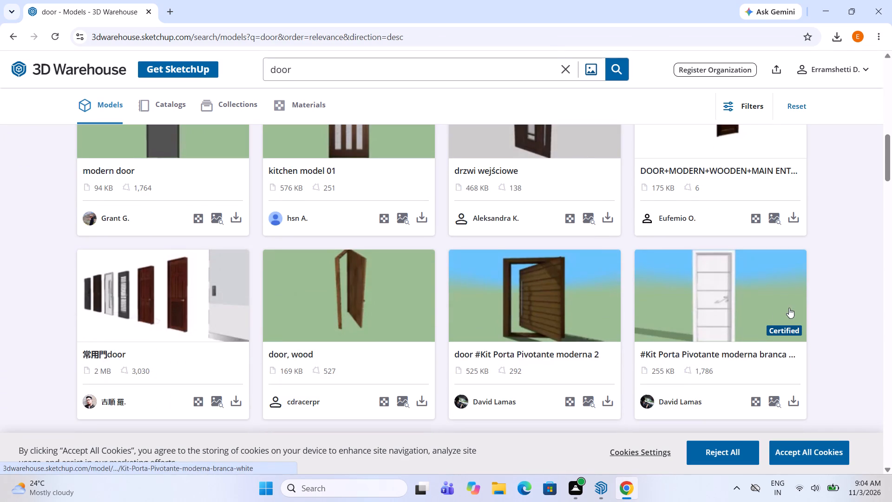
{"action": "scroll", "coordinate": [788, 306], "scroll_direction": "up", "scroll_amount": 8}
{"action": "scroll", "coordinate": [701, 261], "scroll_direction": "up", "scroll_amount": 4}
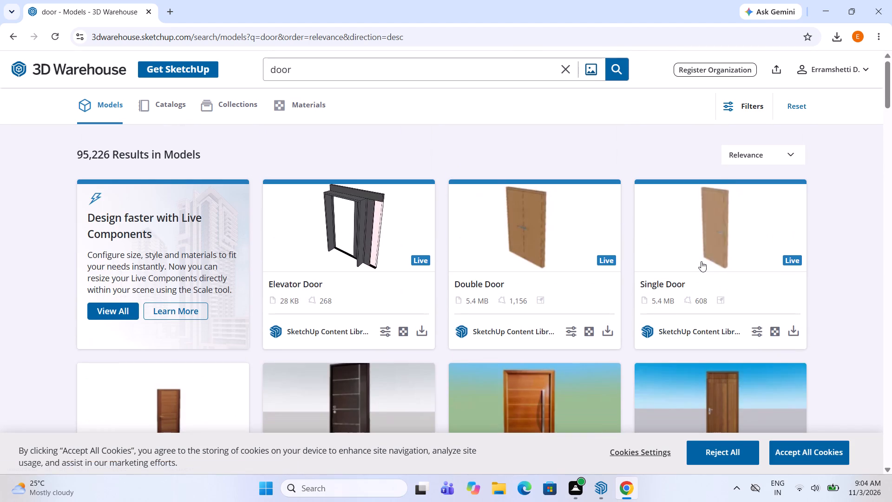
{"action": "scroll", "coordinate": [701, 261], "scroll_direction": "up", "scroll_amount": 2}
{"action": "scroll", "coordinate": [666, 263], "scroll_direction": "down", "scroll_amount": 7}
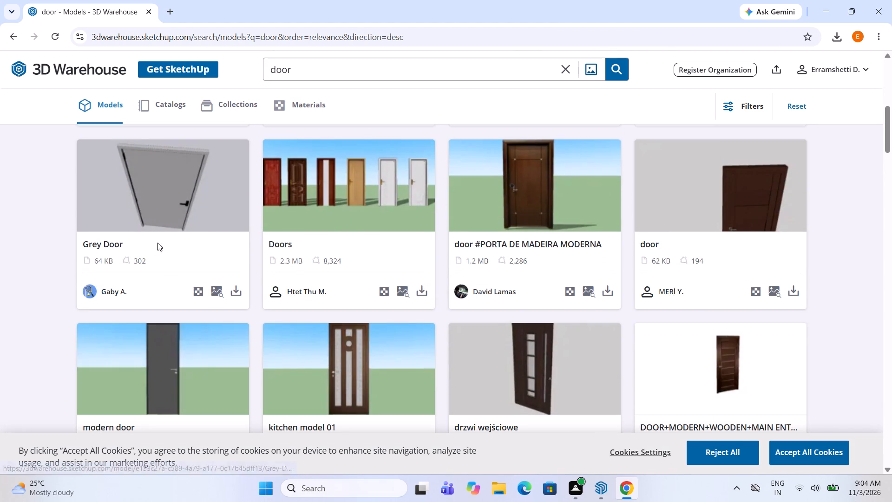
Try to download the Grey Door model, play the promotional video through to unlock more downloads, and dismiss the subscription offer.
{"action": "left_click", "coordinate": [235, 292]}
{"action": "left_click", "coordinate": [272, 317]}
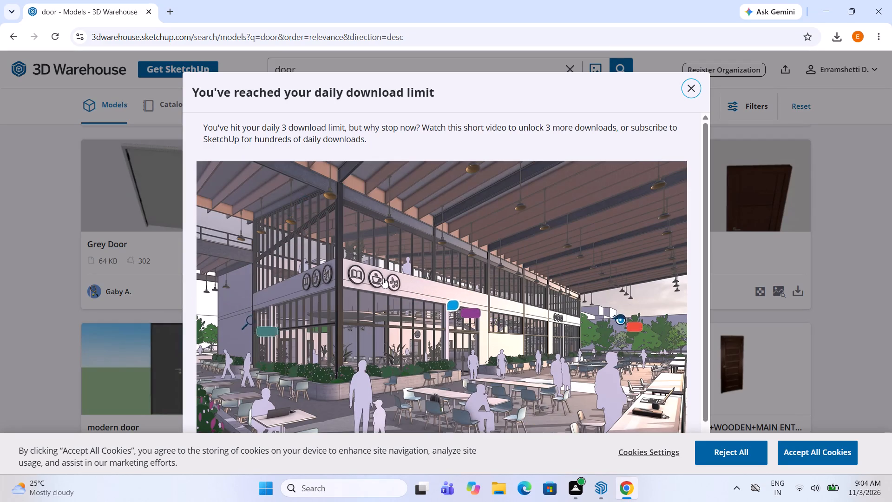
{"action": "scroll", "coordinate": [392, 284], "scroll_direction": "down", "scroll_amount": 4}
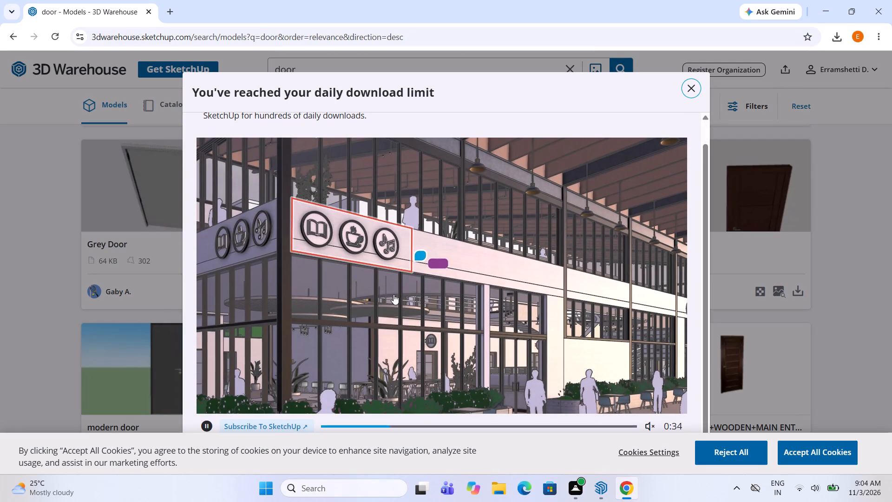
{"action": "scroll", "coordinate": [395, 289], "scroll_direction": "down", "scroll_amount": 5}
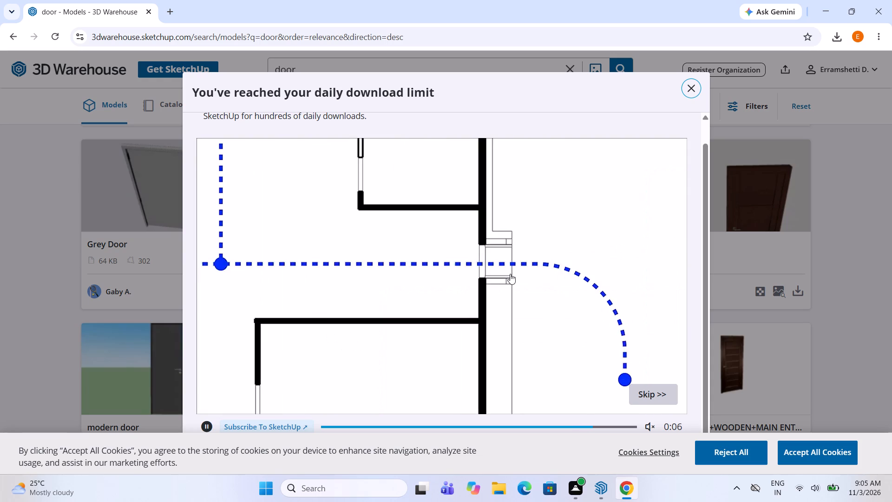
{"action": "scroll", "coordinate": [559, 304], "scroll_direction": "down", "scroll_amount": 4}
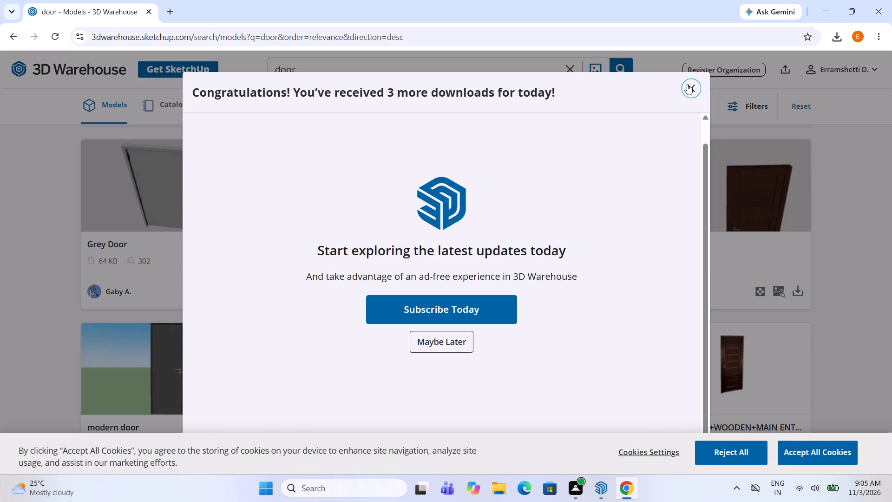
{"action": "left_click", "coordinate": [687, 84]}
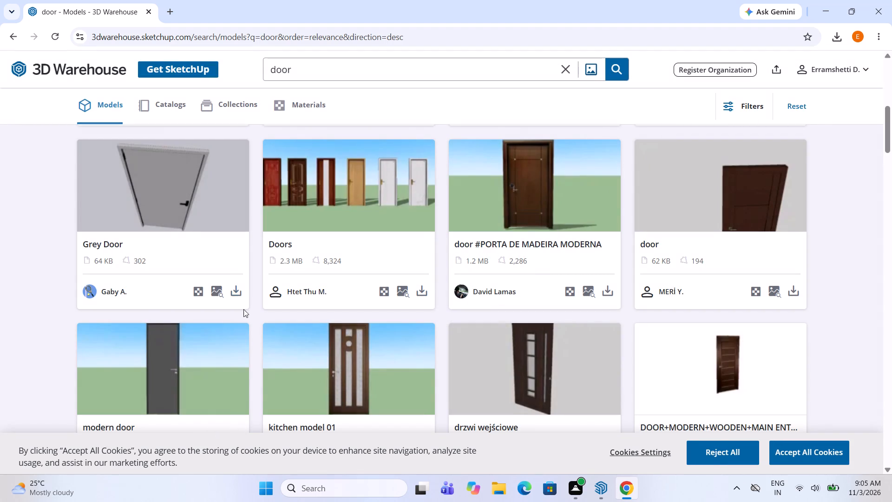
Download the dark "modern door" model as a SketchUp file.
{"action": "scroll", "coordinate": [216, 422], "scroll_direction": "down", "scroll_amount": 2}
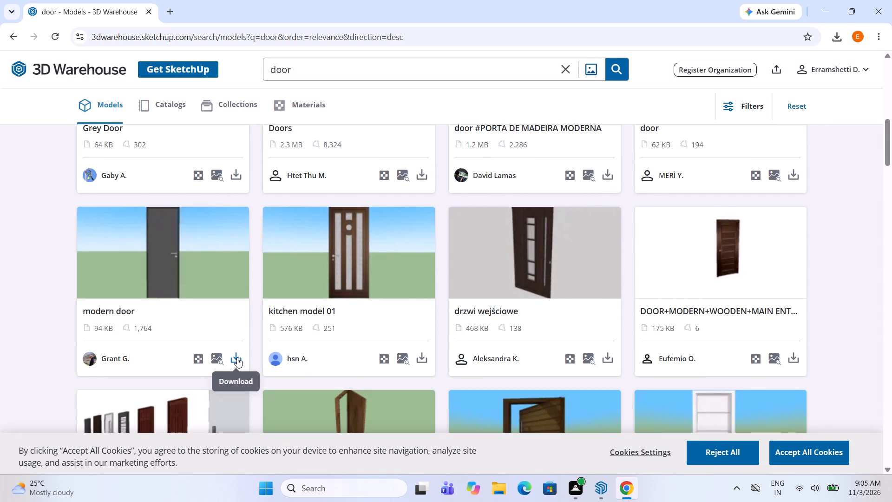
{"action": "left_click", "coordinate": [237, 357]}
{"action": "left_click", "coordinate": [264, 383]}
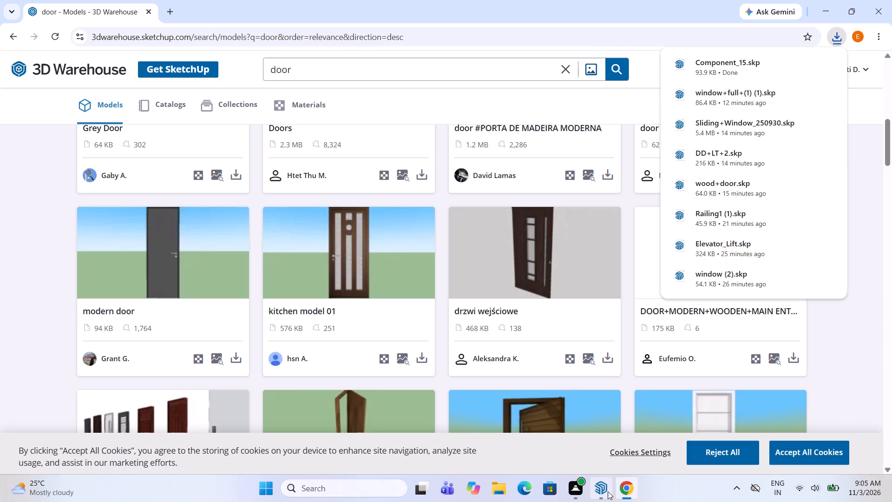
Switch back to SketchUp, import Component_15 from Downloads, and place the dark door on the ground beside the third block's toilets.
{"action": "left_click", "coordinate": [599, 436]}
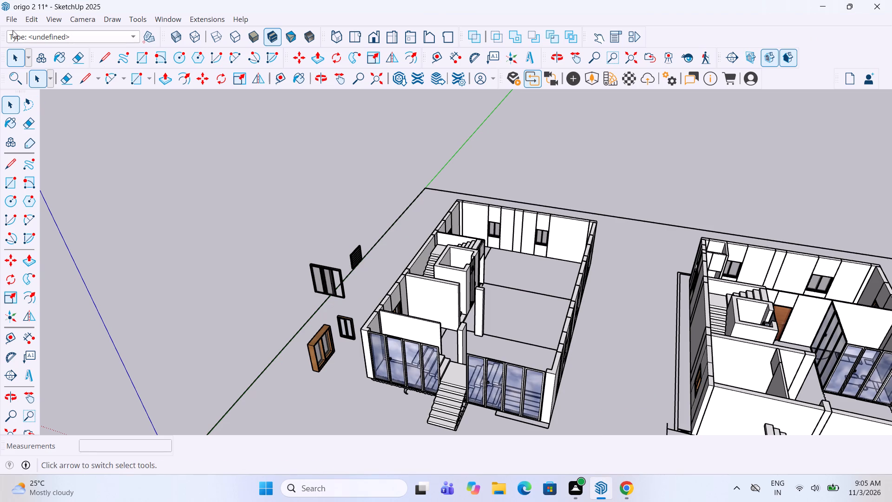
{"action": "left_click", "coordinate": [12, 19]}
{"action": "left_click", "coordinate": [42, 183]}
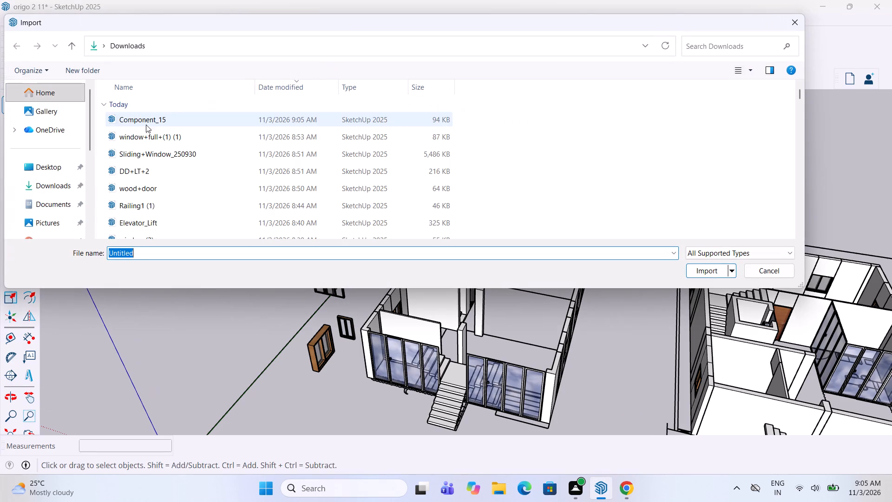
{"action": "left_click", "coordinate": [156, 125]}
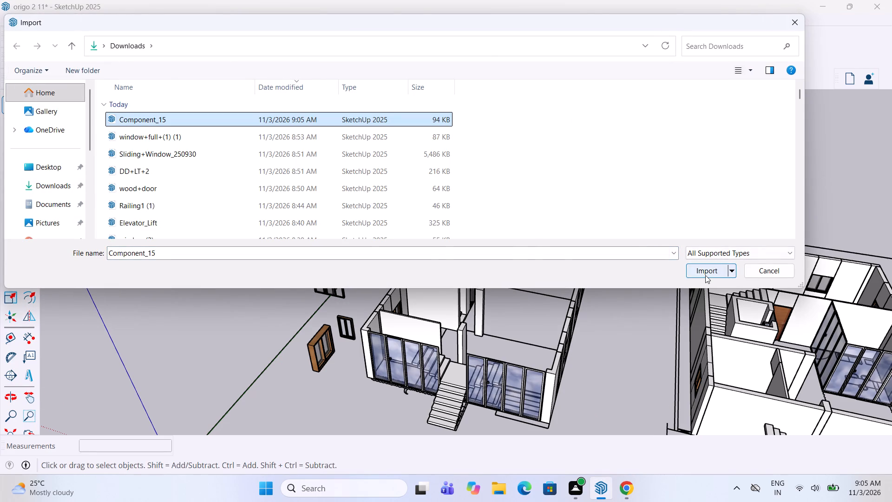
{"action": "left_click", "coordinate": [705, 275]}
{"action": "middle_click_drag", "start_coordinate": [593, 334], "coordinate": [388, 331]}
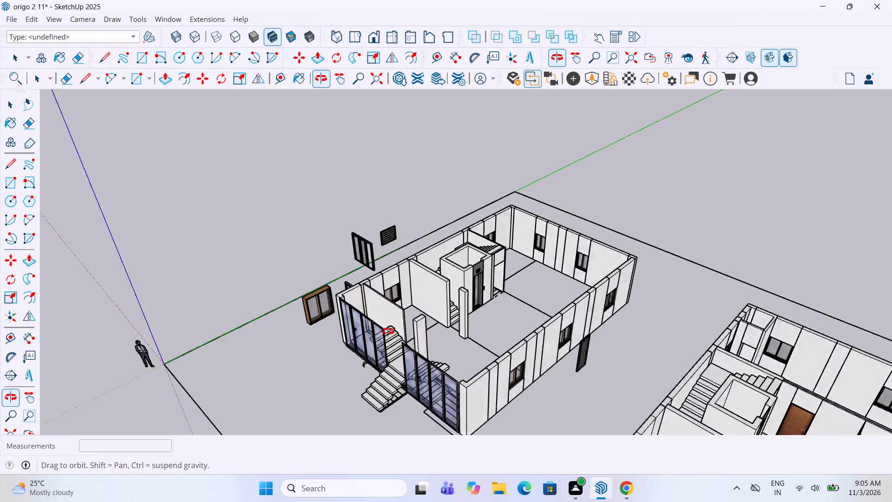
{"action": "middle_click_drag", "start_coordinate": [388, 331], "coordinate": [384, 331]}
{"action": "scroll", "coordinate": [391, 267], "scroll_direction": "down", "scroll_amount": 10}
{"action": "scroll", "coordinate": [448, 370], "scroll_direction": "up", "scroll_amount": 9}
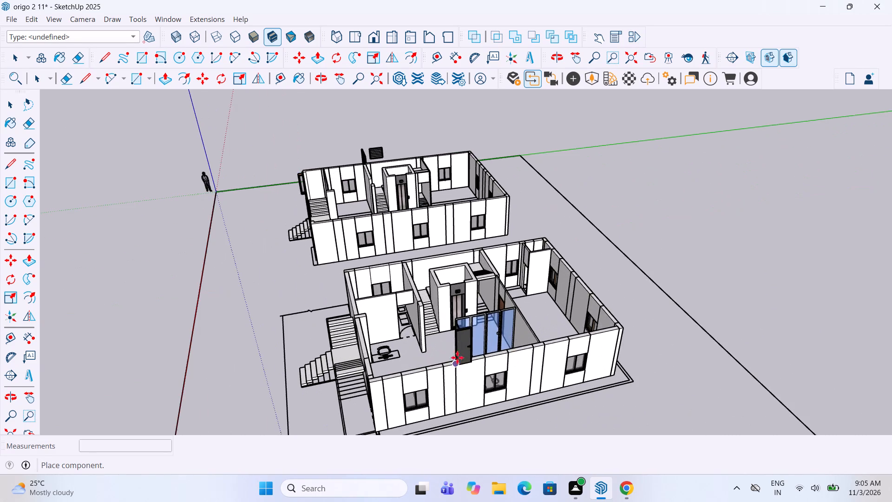
{"action": "scroll", "coordinate": [459, 325], "scroll_direction": "down", "scroll_amount": 7}
{"action": "middle_click_drag", "start_coordinate": [380, 326], "coordinate": [790, 367]}
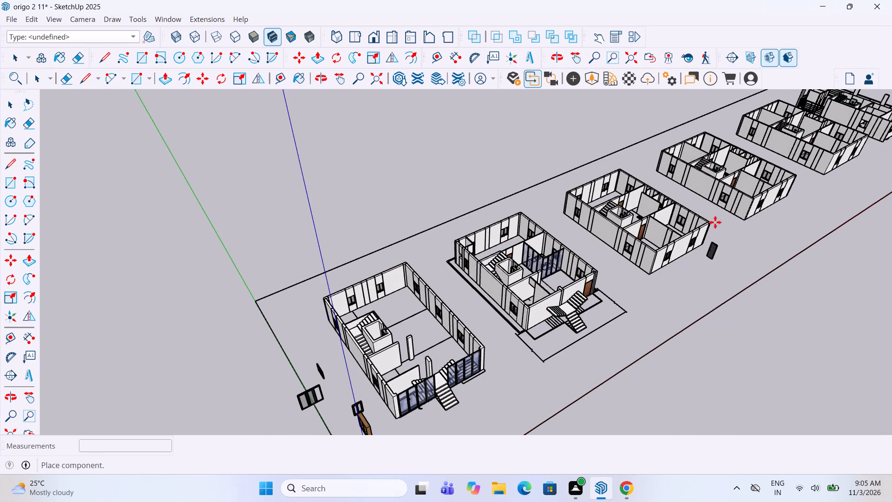
{"action": "scroll", "coordinate": [702, 214], "scroll_direction": "up", "scroll_amount": 6}
{"action": "scroll", "coordinate": [674, 187], "scroll_direction": "up", "scroll_amount": 4}
{"action": "middle_click_drag", "start_coordinate": [670, 190], "coordinate": [617, 259]}
{"action": "scroll", "coordinate": [588, 273], "scroll_direction": "down", "scroll_amount": 5}
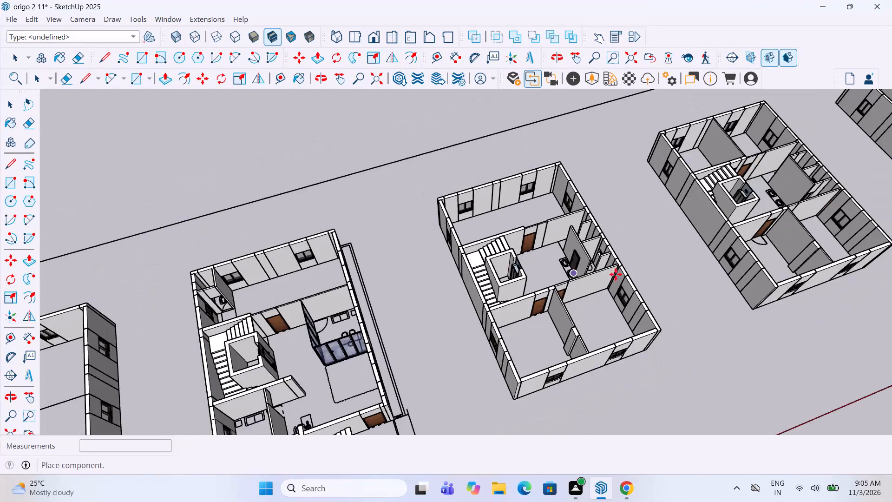
{"action": "scroll", "coordinate": [659, 271], "scroll_direction": "up", "scroll_amount": 8}
{"action": "left_click", "coordinate": [597, 257]}
{"action": "middle_click_drag", "start_coordinate": [597, 257], "coordinate": [597, 271]}
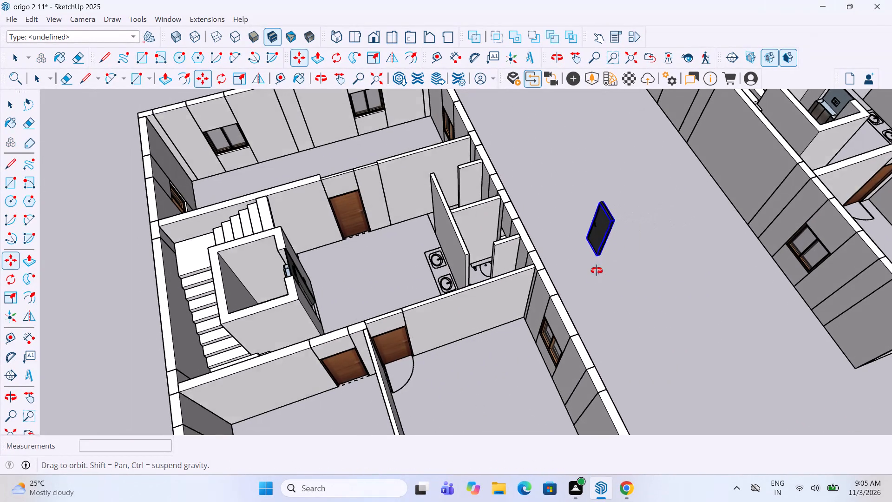
{"action": "middle_click_drag", "start_coordinate": [597, 271], "coordinate": [543, 289]}
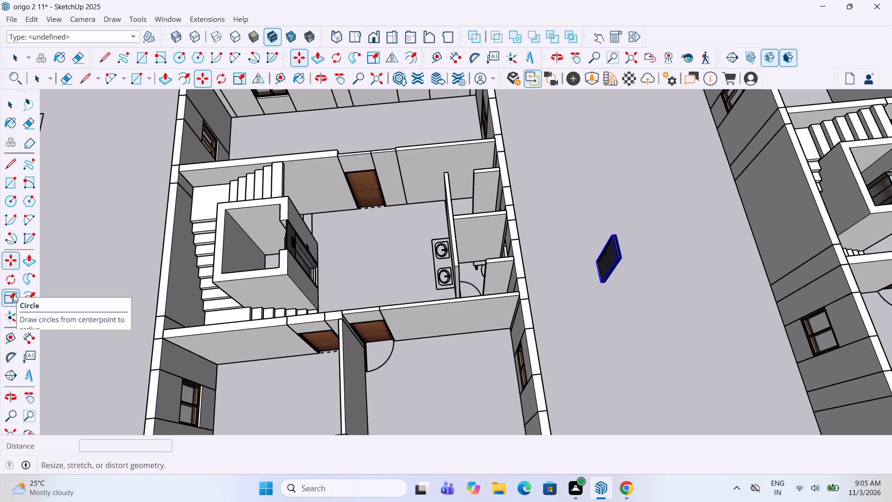
Rotate the dark door 90 degrees in the ground plane.
{"action": "left_click", "coordinate": [9, 277]}
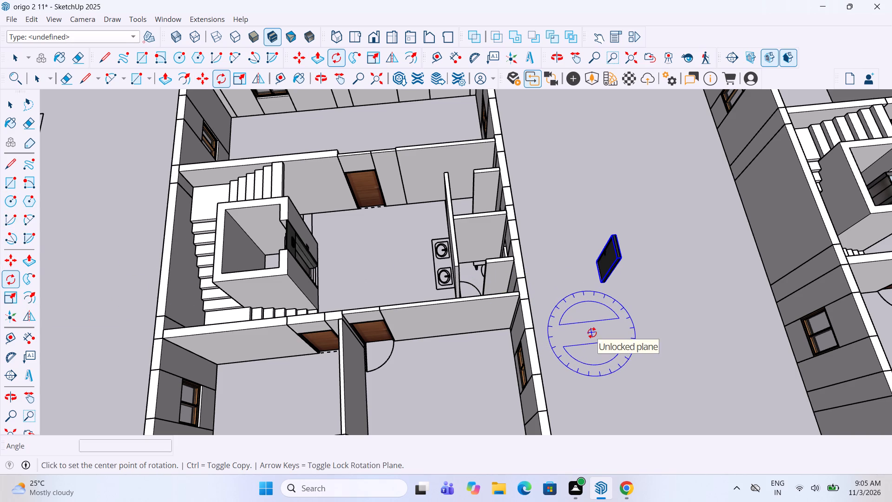
{"action": "left_click", "coordinate": [592, 333]}
{"action": "left_click", "coordinate": [610, 334]}
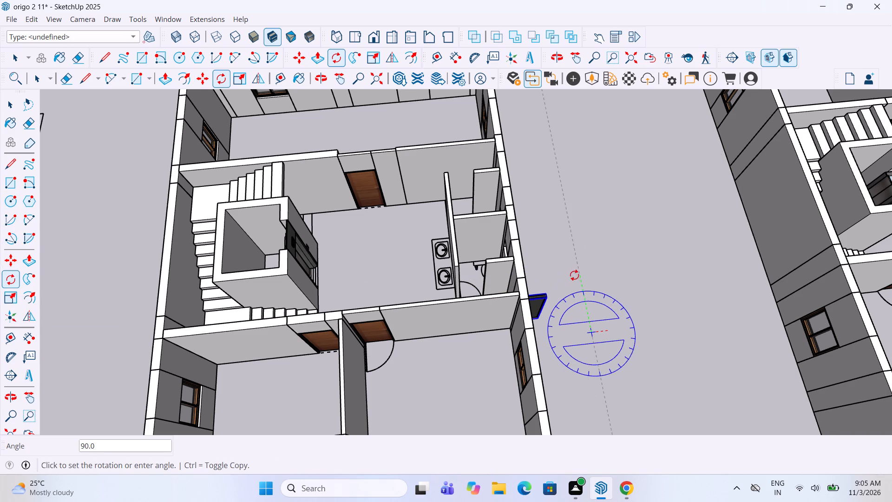
{"action": "double_click", "coordinate": [574, 275]}
Move the dark door into the fourth block's front toilet opening by the washbasin, aligning its lower corner with the opening's.
{"action": "scroll", "coordinate": [528, 350], "scroll_direction": "up", "scroll_amount": 10}
{"action": "scroll", "coordinate": [539, 329], "scroll_direction": "down", "scroll_amount": 5}
{"action": "scroll", "coordinate": [344, 243], "scroll_direction": "down", "scroll_amount": 9}
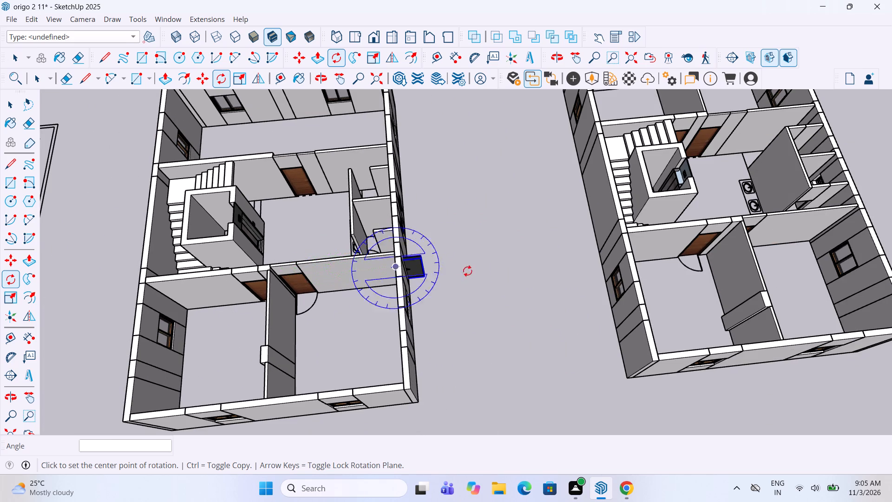
{"action": "scroll", "coordinate": [467, 273], "scroll_direction": "up", "scroll_amount": 7}
{"action": "key", "text": "m"}
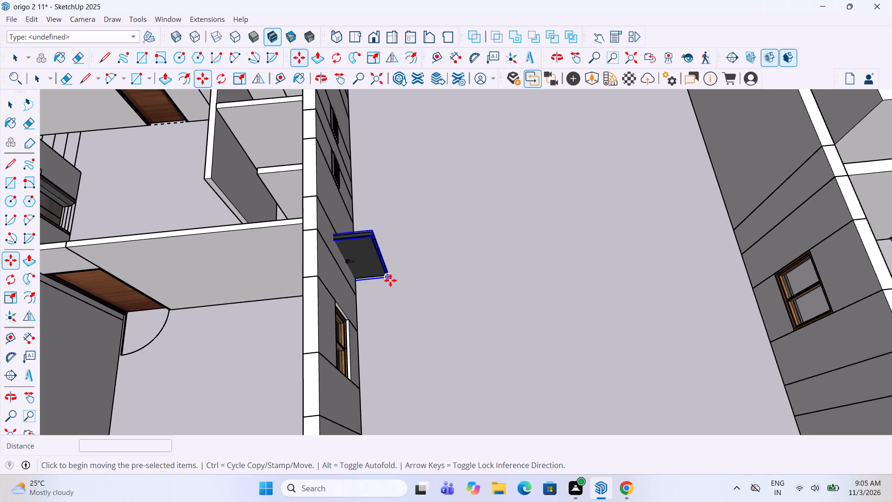
{"action": "left_click", "coordinate": [390, 280]}
{"action": "scroll", "coordinate": [295, 284], "scroll_direction": "down", "scroll_amount": 16}
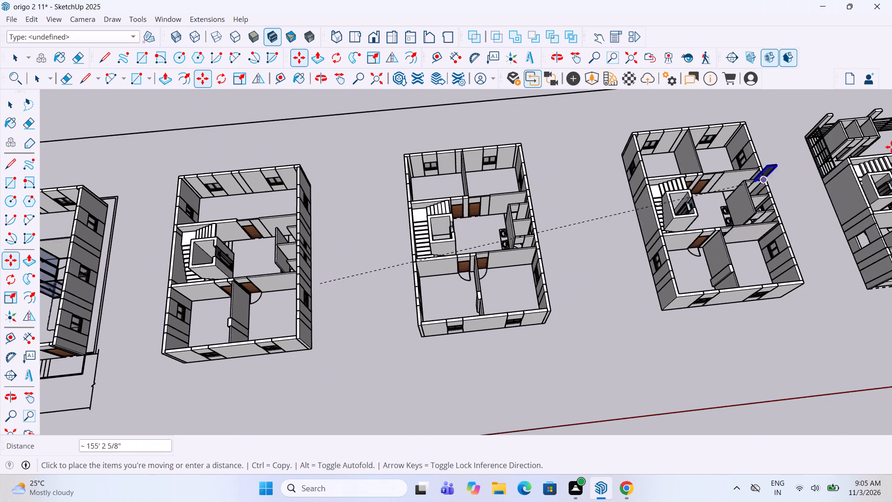
{"action": "middle_click_drag", "start_coordinate": [891, 147], "coordinate": [857, 161]}
{"action": "scroll", "coordinate": [545, 234], "scroll_direction": "up", "scroll_amount": 19}
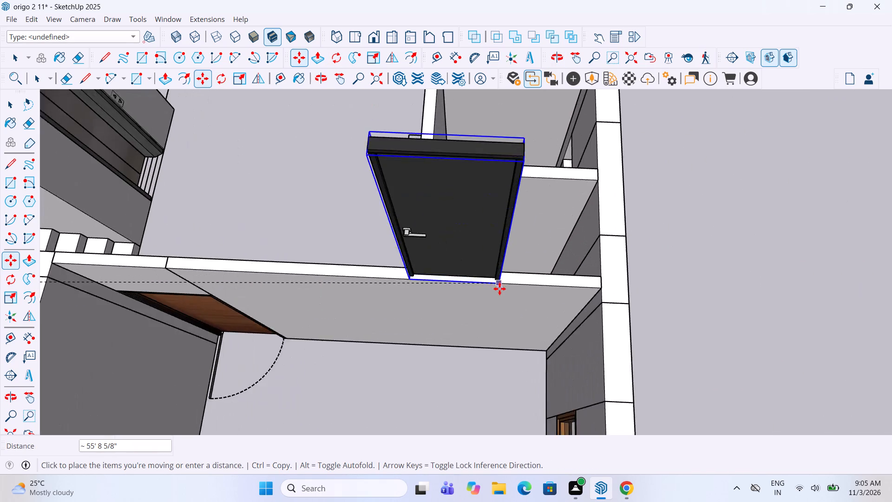
{"action": "scroll", "coordinate": [499, 289], "scroll_direction": "up", "scroll_amount": 2}
{"action": "scroll", "coordinate": [501, 228], "scroll_direction": "up", "scroll_amount": 4}
{"action": "left_click", "coordinate": [492, 304]}
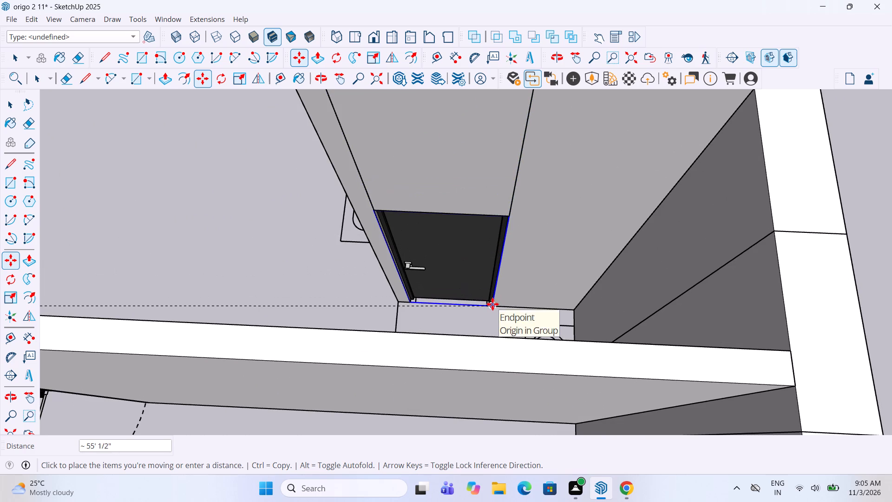
{"action": "key", "text": "s"}
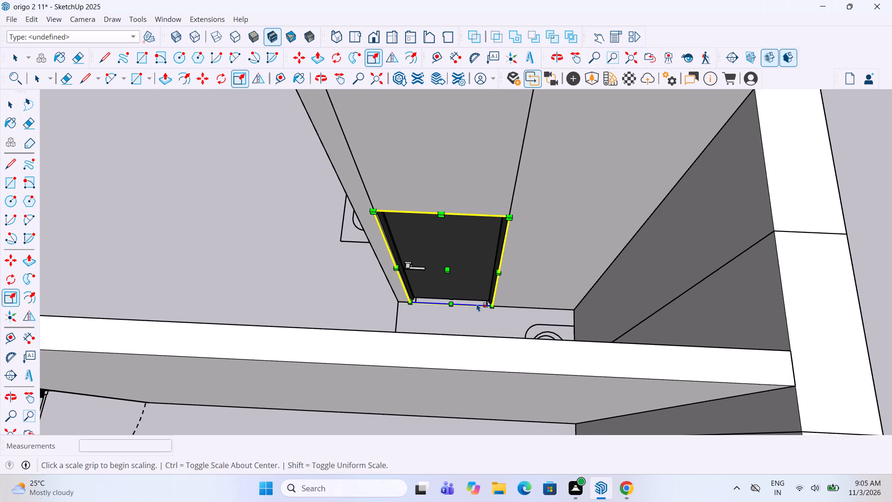
Copy the dark door into the fourth block's rear toilet opening, aligning its lower corner with the opening's.
{"action": "key", "text": "m"}
{"action": "left_click", "coordinate": [493, 310]}
{"action": "scroll", "coordinate": [490, 350], "scroll_direction": "down", "scroll_amount": 6}
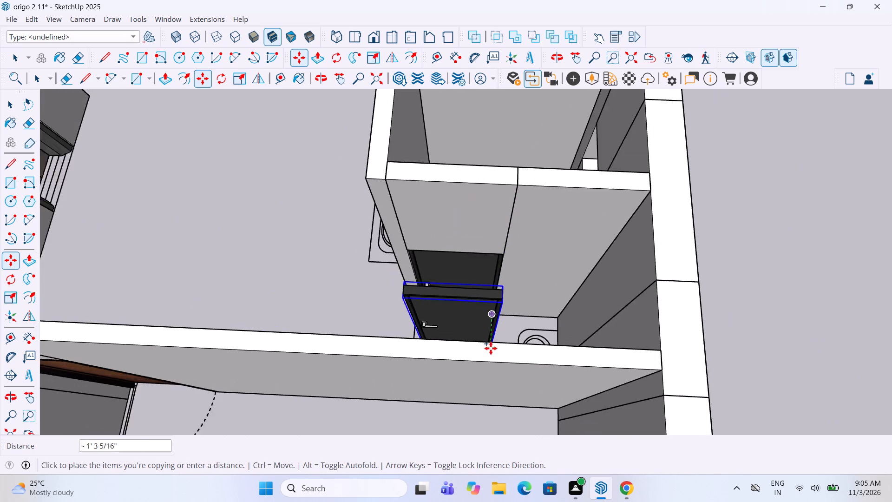
{"action": "scroll", "coordinate": [491, 348], "scroll_direction": "down", "scroll_amount": 15}
{"action": "scroll", "coordinate": [512, 172], "scroll_direction": "up", "scroll_amount": 5}
{"action": "scroll", "coordinate": [486, 258], "scroll_direction": "up", "scroll_amount": 8}
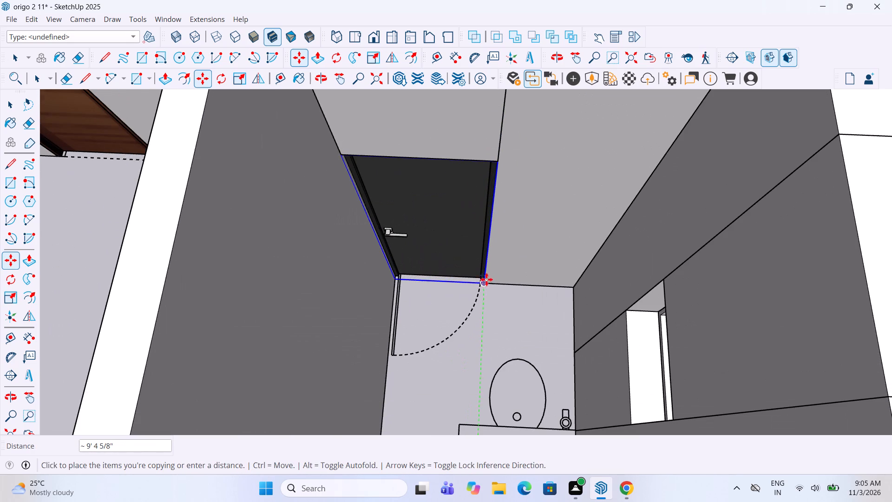
{"action": "left_click", "coordinate": [486, 283]}
{"action": "scroll", "coordinate": [487, 249], "scroll_direction": "down", "scroll_amount": 6}
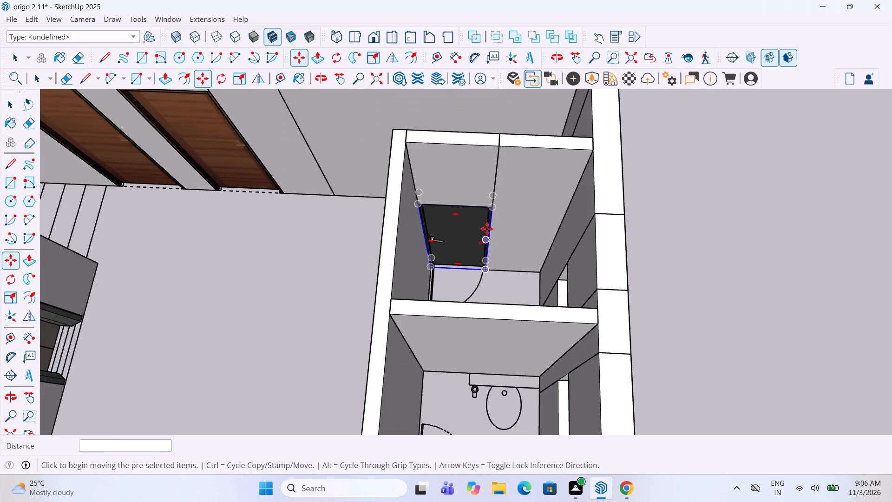
{"action": "key", "text": "space"}
Copy both dark doors from the fourth block into the fifth block's toilet openings, using the partition wall's outer-end corner as reference.
{"action": "scroll", "coordinate": [492, 207], "scroll_direction": "down", "scroll_amount": 7}
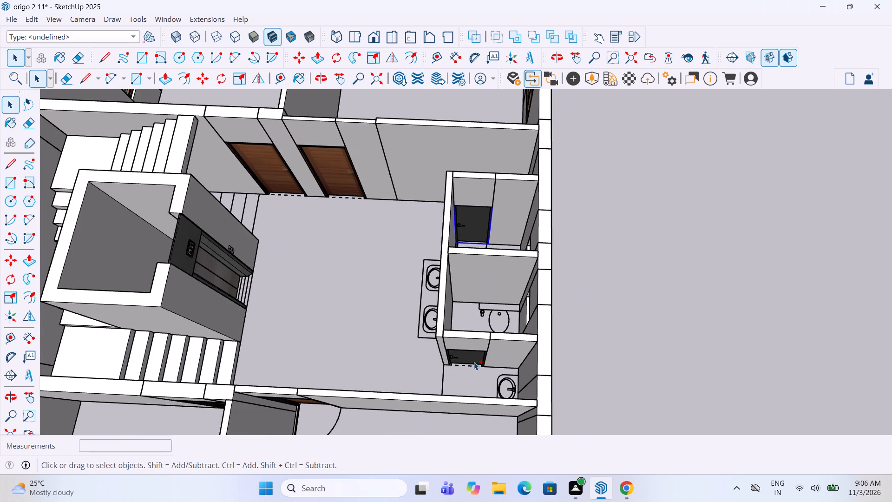
{"action": "left_click", "coordinate": [474, 362], "text": "ctrl"}
{"action": "key", "text": "m"}
{"action": "scroll", "coordinate": [538, 346], "scroll_direction": "up", "scroll_amount": 2, "text": "ctrl"}
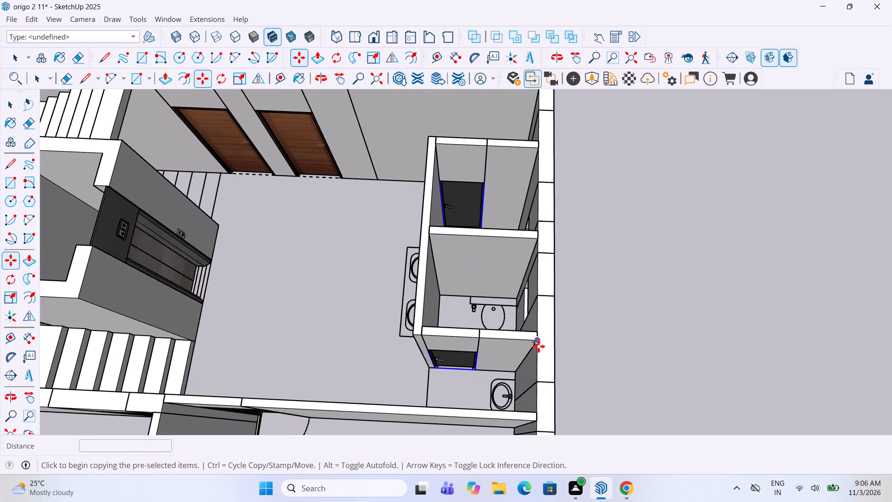
{"action": "scroll", "coordinate": [538, 346], "scroll_direction": "up", "scroll_amount": 2, "text": "ctrl"}
{"action": "left_click", "coordinate": [539, 346]}
{"action": "scroll", "coordinate": [472, 345], "scroll_direction": "down", "scroll_amount": 18}
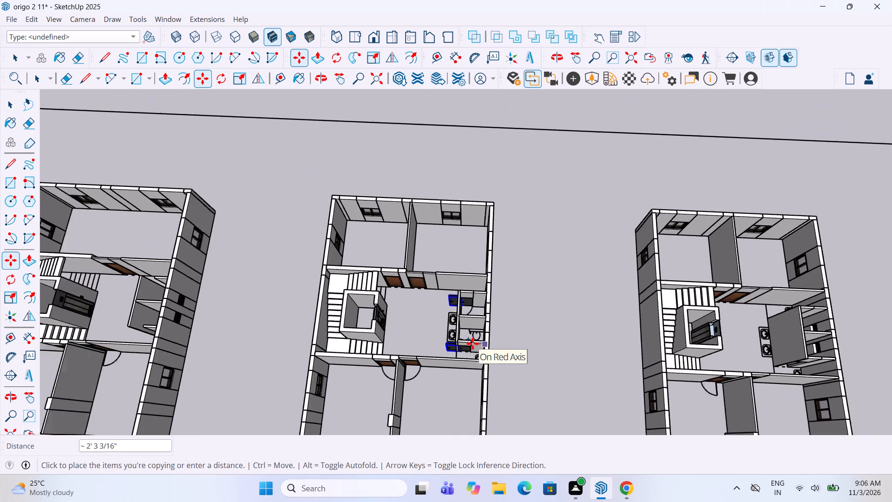
{"action": "scroll", "coordinate": [472, 343], "scroll_direction": "down", "scroll_amount": 2}
{"action": "scroll", "coordinate": [813, 349], "scroll_direction": "up", "scroll_amount": 18}
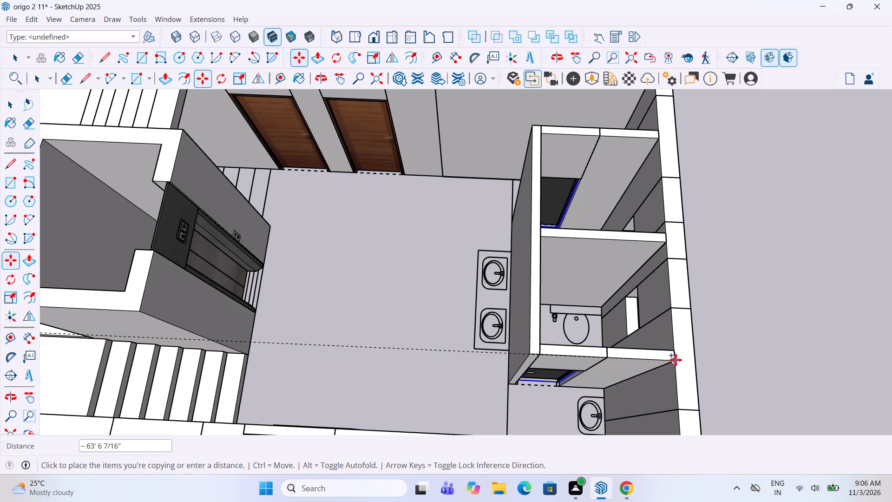
{"action": "left_click", "coordinate": [676, 360]}
Copy the two dark doors from the fifth block into the third block's toilet openings, using the same partition wall corner as reference.
{"action": "key", "text": "m"}
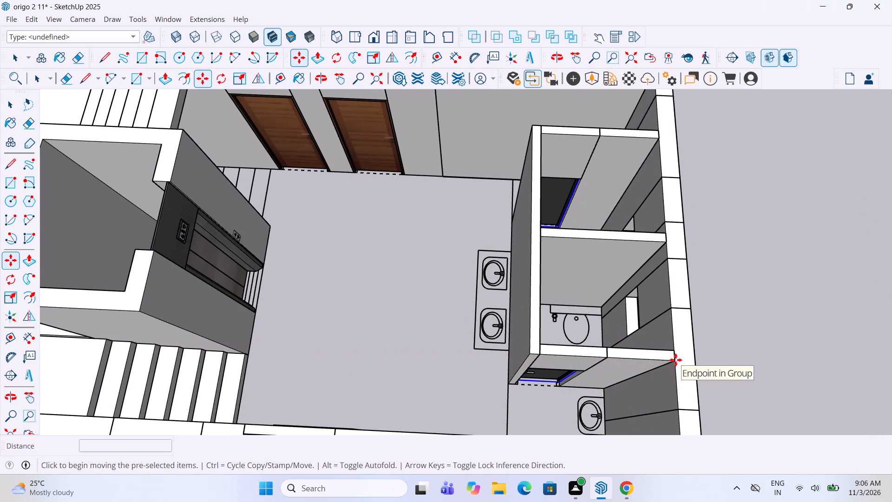
{"action": "left_click", "coordinate": [676, 360], "text": "ctrl"}
{"action": "scroll", "coordinate": [579, 349], "scroll_direction": "down", "scroll_amount": 20}
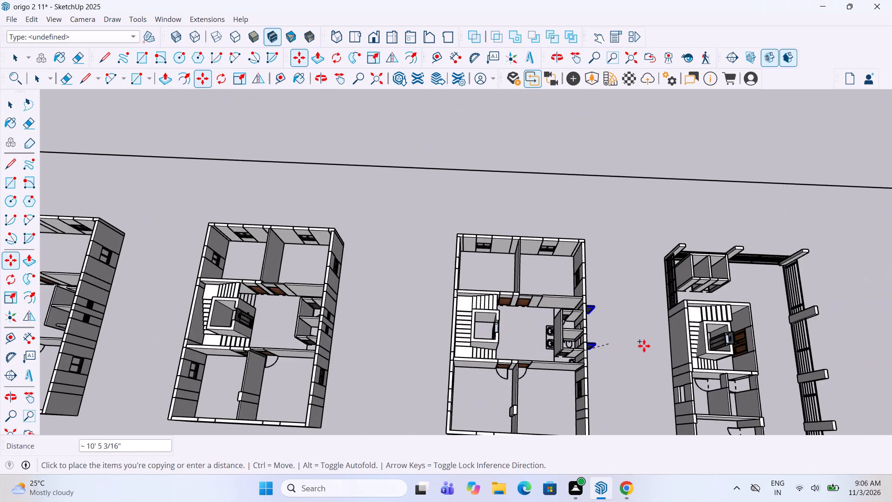
{"action": "scroll", "coordinate": [805, 341], "scroll_direction": "down", "scroll_amount": 4}
{"action": "middle_click_drag", "start_coordinate": [468, 328], "coordinate": [481, 324]}
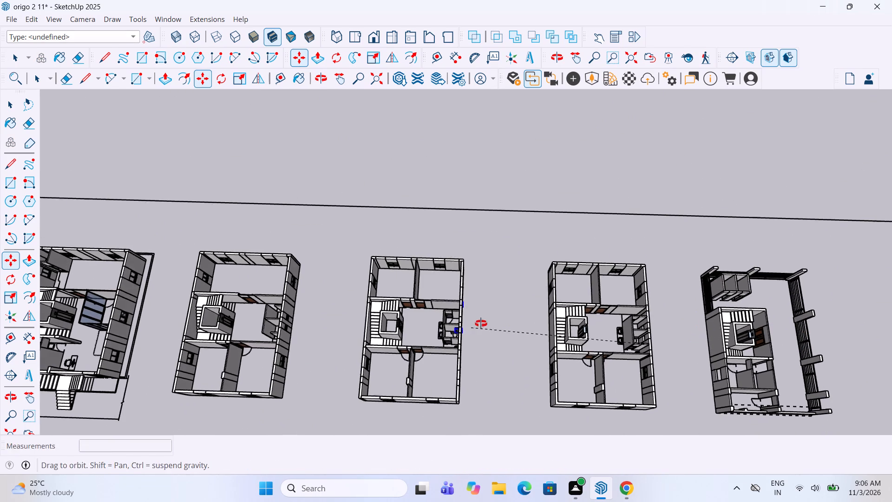
{"action": "middle_click_drag", "start_coordinate": [481, 324], "coordinate": [484, 323]}
{"action": "scroll", "coordinate": [492, 321], "scroll_direction": "down", "scroll_amount": 4}
{"action": "scroll", "coordinate": [316, 333], "scroll_direction": "up", "scroll_amount": 7}
{"action": "scroll", "coordinate": [388, 336], "scroll_direction": "up", "scroll_amount": 10}
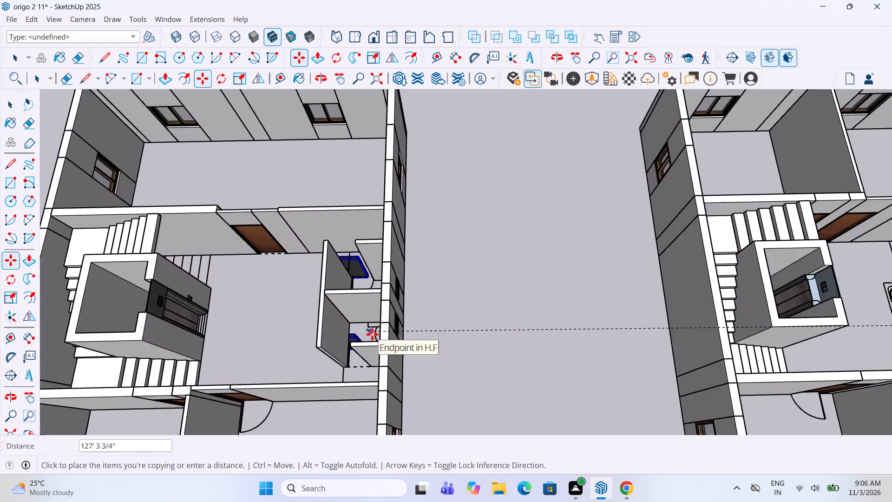
{"action": "scroll", "coordinate": [373, 335], "scroll_direction": "up", "scroll_amount": 5}
{"action": "left_click", "coordinate": [388, 356]}
{"action": "key", "text": "space"}
{"action": "left_click", "coordinate": [516, 343]}
Copy the two wall pieces above the fourth block's toilet doors to the matching positions above the third block's toilet doors.
{"action": "scroll", "coordinate": [439, 323], "scroll_direction": "down", "scroll_amount": 2}
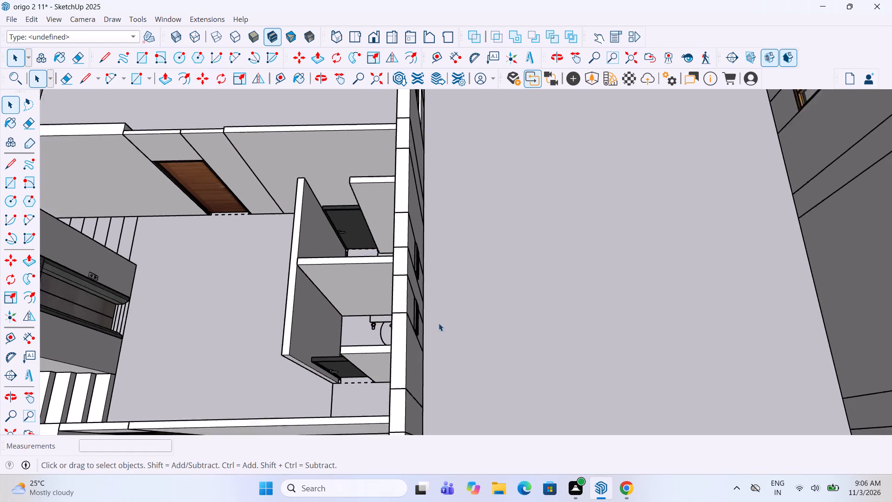
{"action": "scroll", "coordinate": [439, 323], "scroll_direction": "down", "scroll_amount": 11}
{"action": "scroll", "coordinate": [826, 312], "scroll_direction": "up", "scroll_amount": 9}
{"action": "left_click", "coordinate": [720, 244]}
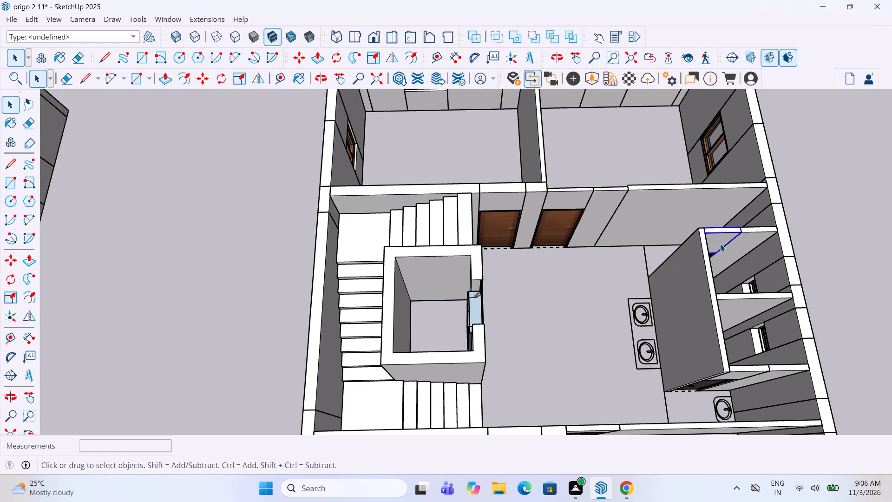
{"action": "left_click", "coordinate": [748, 370], "text": "ctrl"}
{"action": "key", "text": "m"}
{"action": "left_click", "coordinate": [813, 371]}
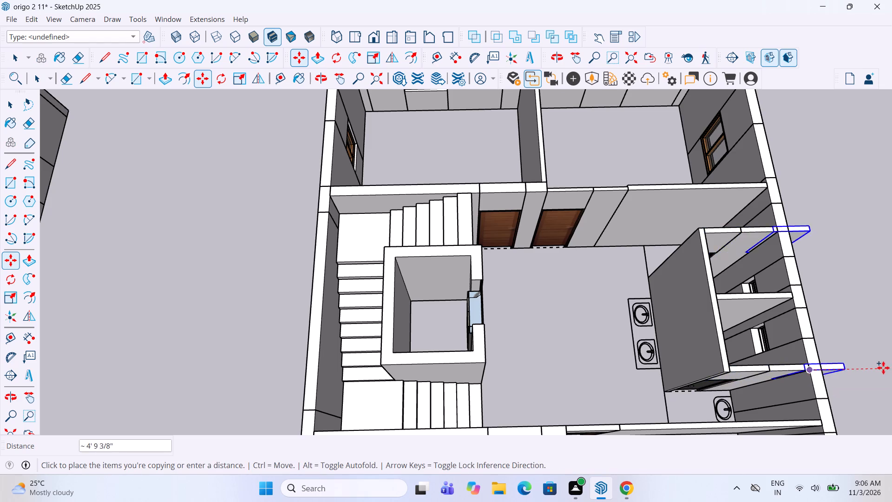
{"action": "scroll", "coordinate": [882, 368], "scroll_direction": "down", "scroll_amount": 12}
{"action": "scroll", "coordinate": [483, 371], "scroll_direction": "up", "scroll_amount": 13}
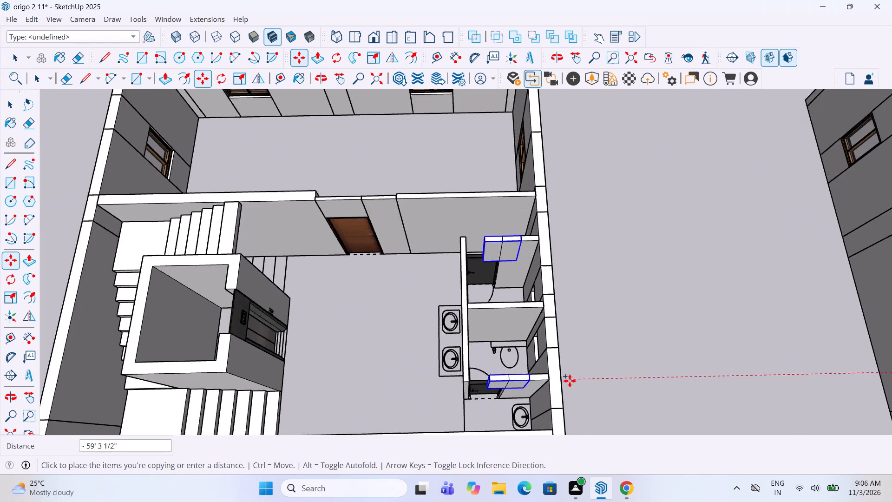
{"action": "left_click", "coordinate": [536, 377]}
{"action": "key", "text": "space"}
{"action": "left_click", "coordinate": [630, 353]}
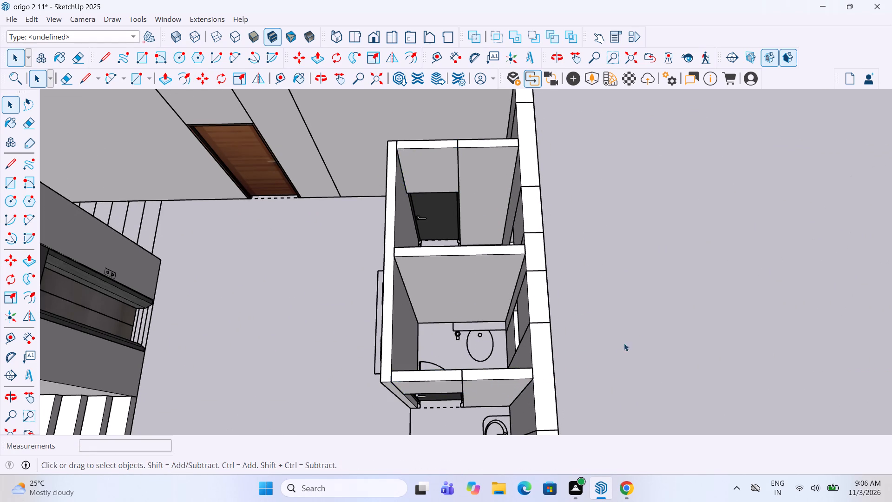
Copy the second block's wooden door beside the glass partition to the floor near the front room's desk and door opening.
{"action": "scroll", "coordinate": [574, 301], "scroll_direction": "down", "scroll_amount": 10}
{"action": "middle_click_drag", "start_coordinate": [571, 316], "coordinate": [554, 259]}
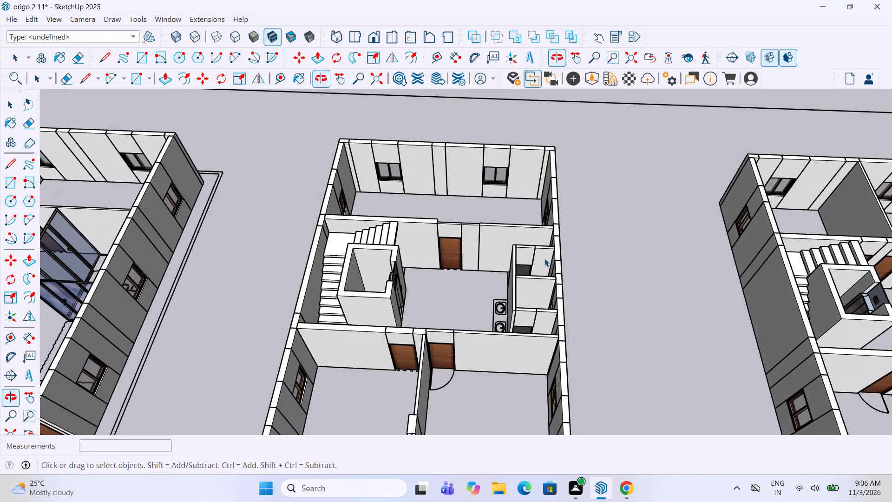
{"action": "scroll", "coordinate": [529, 256], "scroll_direction": "down", "scroll_amount": 7}
{"action": "middle_click_drag", "start_coordinate": [517, 318], "coordinate": [515, 325]}
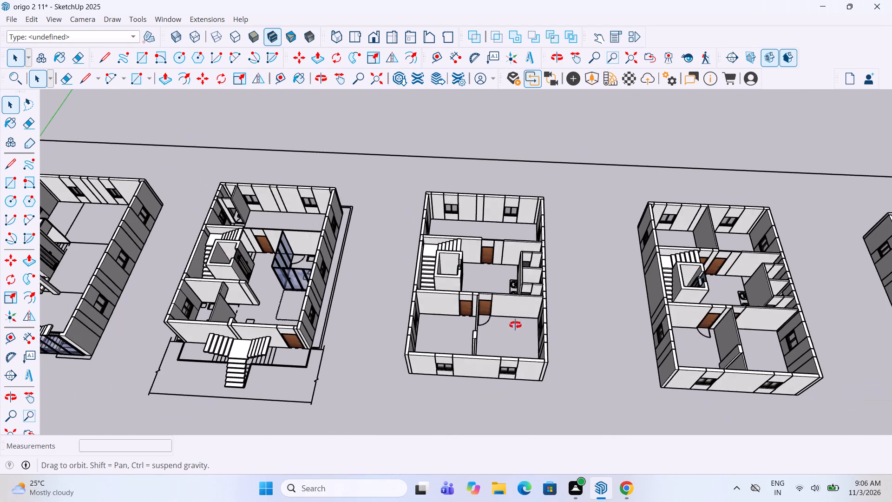
{"action": "middle_click_drag", "start_coordinate": [515, 325], "coordinate": [531, 346]}
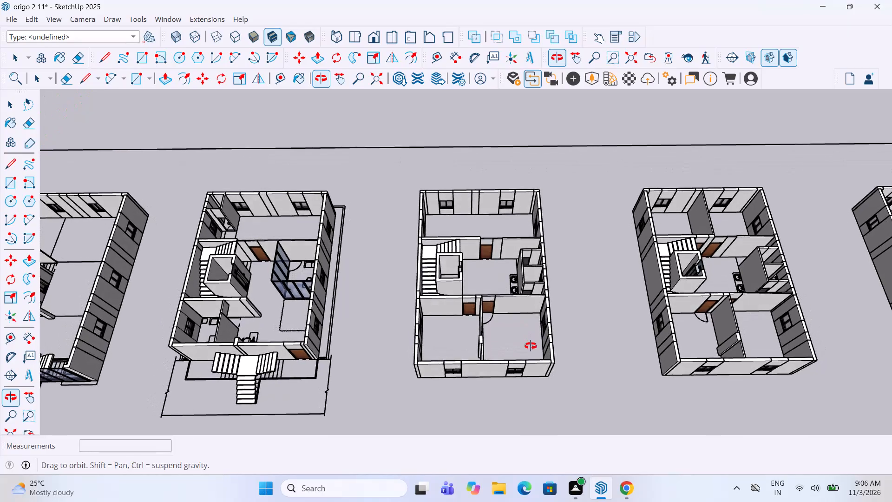
{"action": "middle_click_drag", "start_coordinate": [531, 346], "coordinate": [399, 345]}
{"action": "scroll", "coordinate": [524, 354], "scroll_direction": "down", "scroll_amount": 4}
{"action": "middle_click_drag", "start_coordinate": [523, 352], "coordinate": [503, 308]}
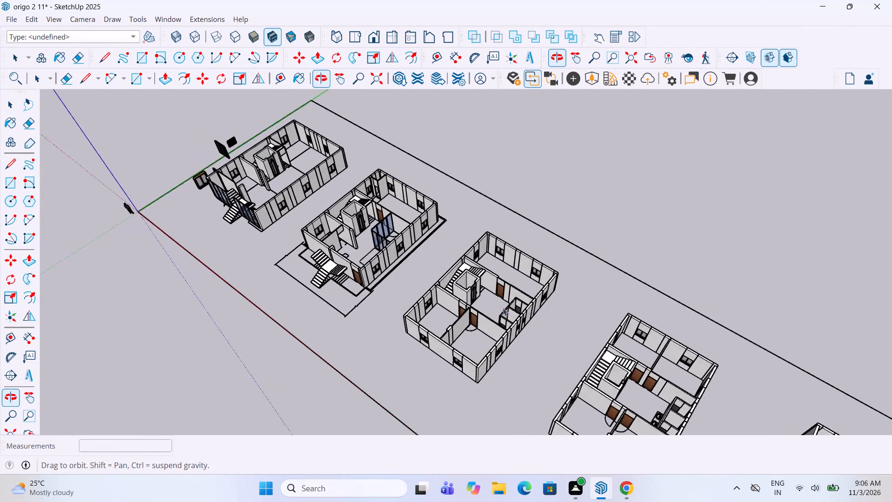
{"action": "middle_click_drag", "start_coordinate": [503, 308], "coordinate": [504, 308]}
{"action": "middle_click_drag", "start_coordinate": [493, 299], "coordinate": [486, 295]}
{"action": "scroll", "coordinate": [391, 190], "scroll_direction": "up", "scroll_amount": 2}
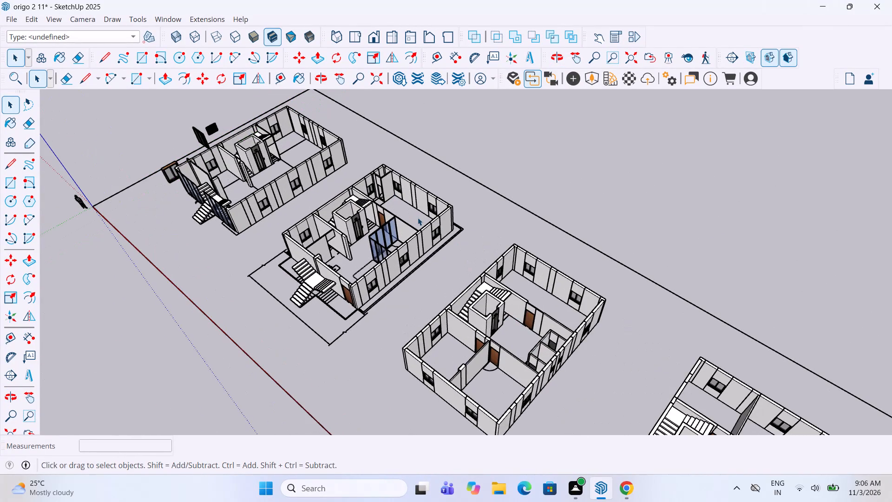
{"action": "scroll", "coordinate": [331, 264], "scroll_direction": "up", "scroll_amount": 4}
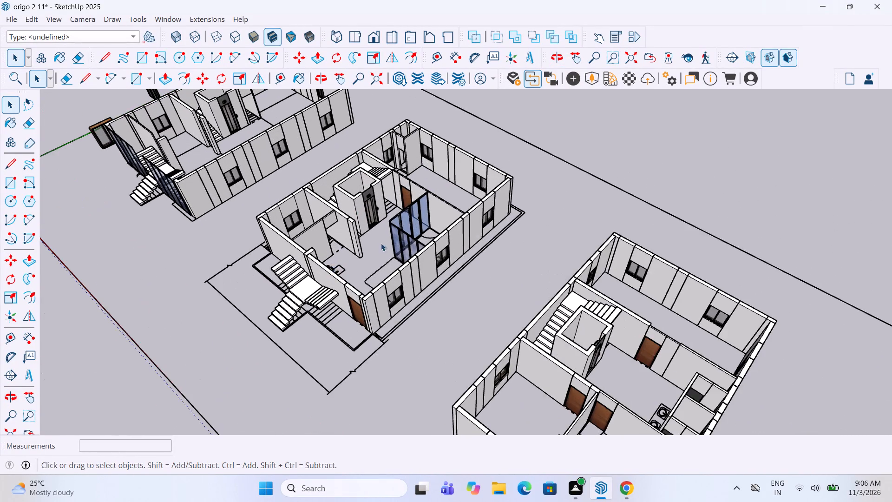
{"action": "scroll", "coordinate": [409, 197], "scroll_direction": "up", "scroll_amount": 8}
{"action": "middle_click", "coordinate": [412, 172]}
{"action": "left_click", "coordinate": [395, 209]}
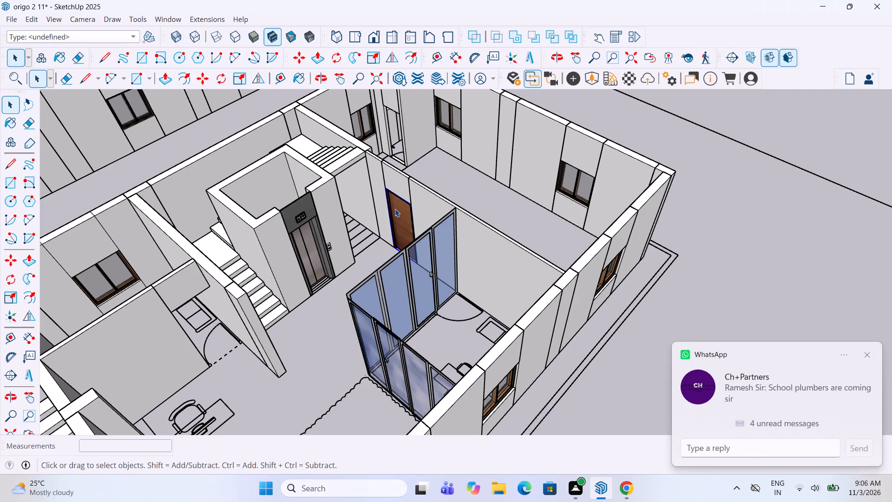
{"action": "key", "text": "m"}
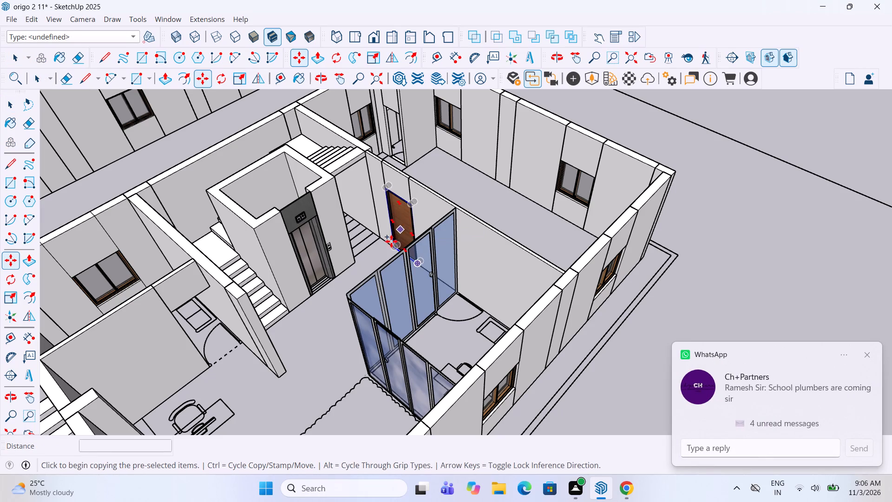
{"action": "left_click", "coordinate": [388, 248]}
{"action": "scroll", "coordinate": [414, 222], "scroll_direction": "down", "scroll_amount": 2}
{"action": "scroll", "coordinate": [288, 302], "scroll_direction": "up", "scroll_amount": 2}
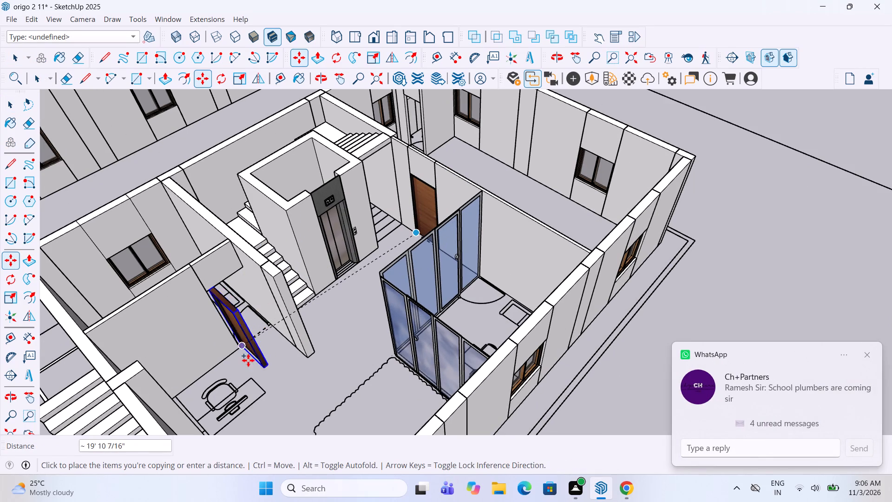
{"action": "left_click", "coordinate": [249, 364]}
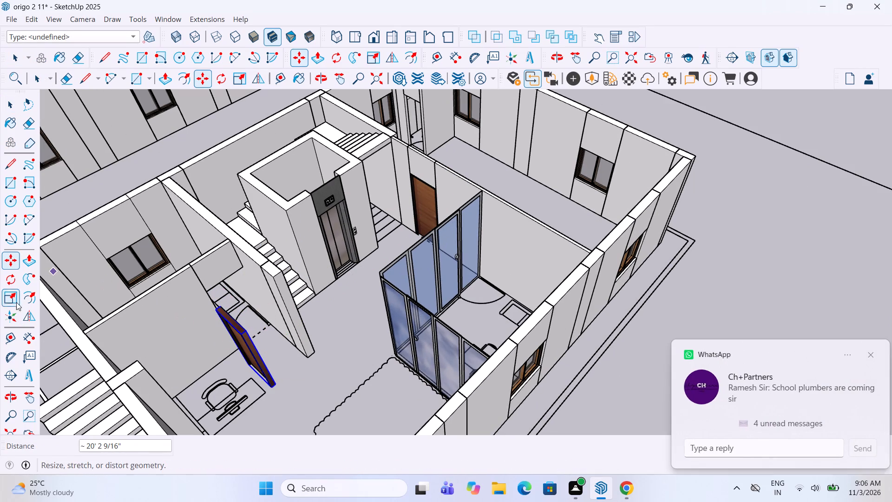
Rotate the copied wooden door 90 degrees in the ground plane.
{"action": "left_click", "coordinate": [9, 283]}
{"action": "scroll", "coordinate": [309, 396], "scroll_direction": "up", "scroll_amount": 4}
{"action": "left_click", "coordinate": [295, 396]}
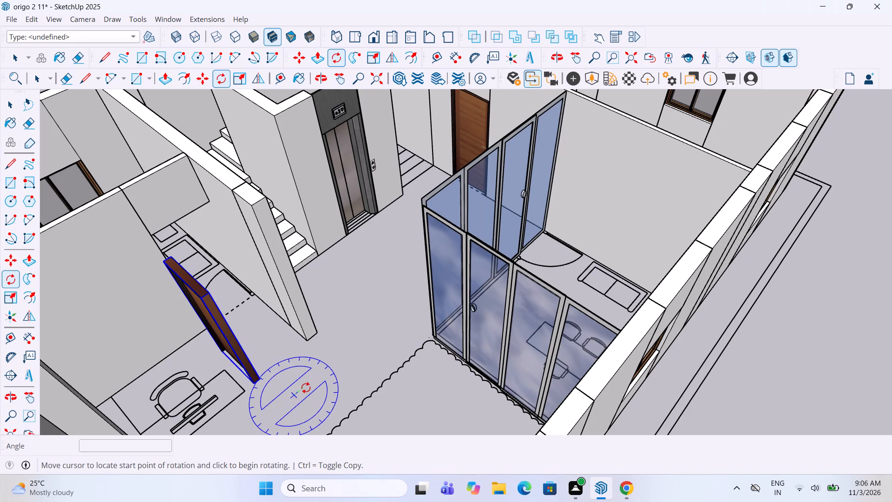
{"action": "double_click", "coordinate": [306, 388]}
{"action": "left_click", "coordinate": [249, 351]}
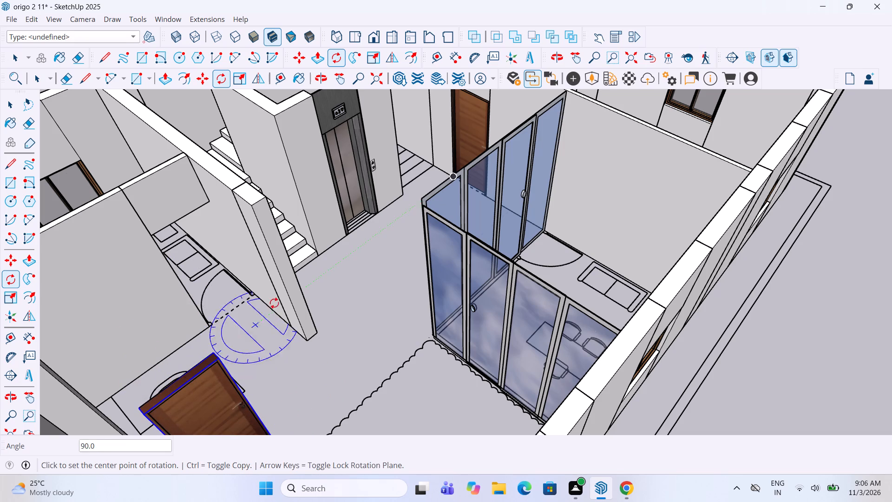
Move the rotated wooden door into the second block's front room opening near the desk, aligning its lower corner with the opening's.
{"action": "scroll", "coordinate": [274, 303], "scroll_direction": "down", "scroll_amount": 4}
{"action": "key", "text": "m"}
{"action": "left_click", "coordinate": [275, 393]}
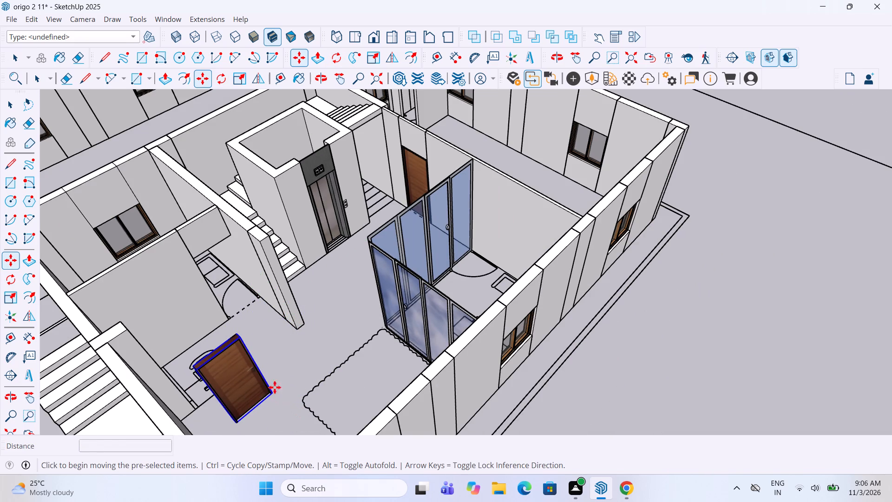
{"action": "scroll", "coordinate": [268, 307], "scroll_direction": "up", "scroll_amount": 9}
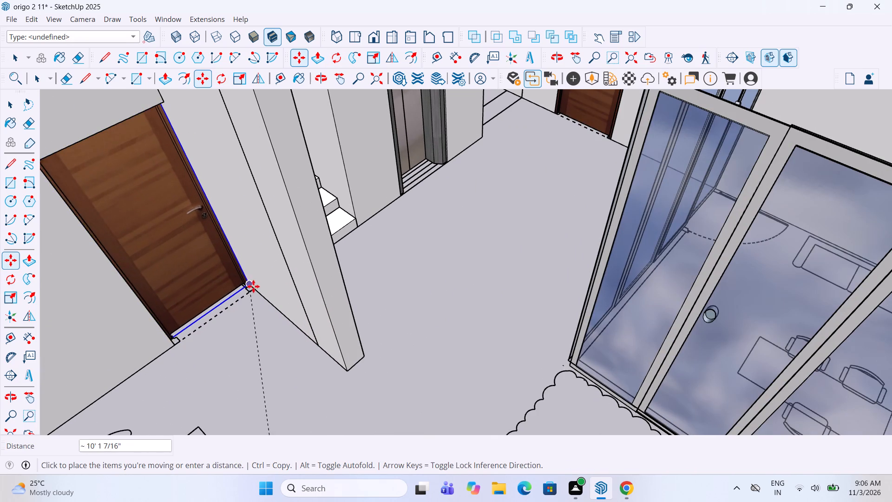
{"action": "left_click", "coordinate": [255, 292]}
{"action": "scroll", "coordinate": [293, 341], "scroll_direction": "down", "scroll_amount": 4}
{"action": "middle_click_drag", "start_coordinate": [414, 353], "coordinate": [399, 352]}
{"action": "key", "text": "s"}
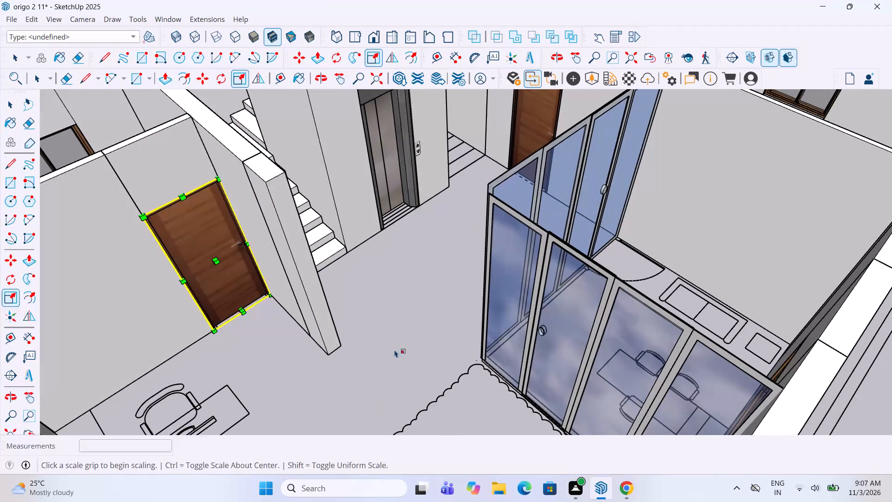
{"action": "key", "text": "space"}
{"action": "scroll", "coordinate": [267, 352], "scroll_direction": "down", "scroll_amount": 3}
{"action": "left_click", "coordinate": [266, 359]}
Inspect the first three floor blocks from several angles, checking their door and window openings.
{"action": "scroll", "coordinate": [339, 350], "scroll_direction": "down", "scroll_amount": 5}
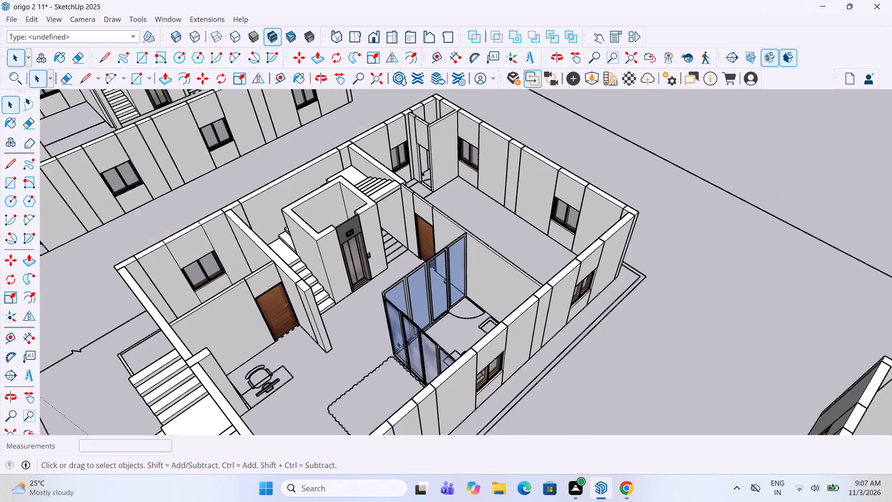
{"action": "scroll", "coordinate": [397, 341], "scroll_direction": "down", "scroll_amount": 4}
{"action": "middle_click_drag", "start_coordinate": [443, 331], "coordinate": [334, 356]}
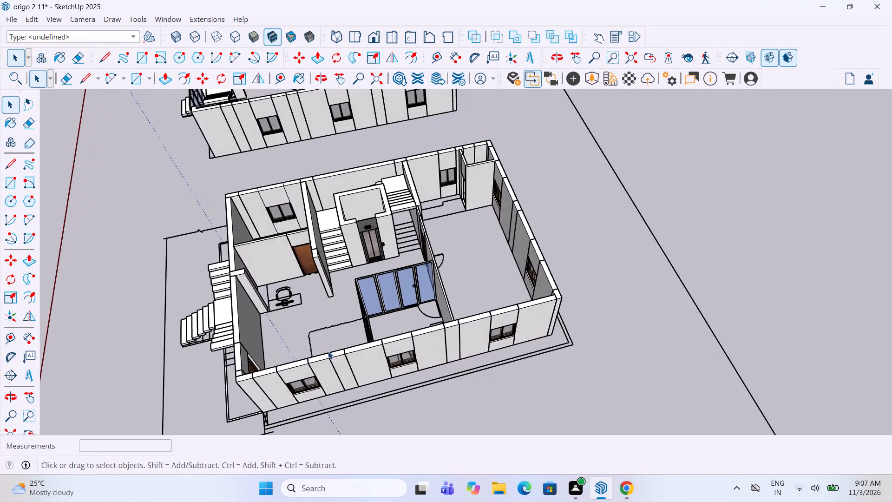
{"action": "scroll", "coordinate": [328, 351], "scroll_direction": "down", "scroll_amount": 1}
{"action": "middle_click_drag", "start_coordinate": [347, 347], "coordinate": [540, 323]}
{"action": "scroll", "coordinate": [531, 316], "scroll_direction": "down", "scroll_amount": 6}
{"action": "scroll", "coordinate": [715, 402], "scroll_direction": "up", "scroll_amount": 3}
{"action": "middle_click_drag", "start_coordinate": [715, 402], "coordinate": [409, 338]}
{"action": "scroll", "coordinate": [427, 301], "scroll_direction": "down", "scroll_amount": 6}
{"action": "scroll", "coordinate": [448, 269], "scroll_direction": "down", "scroll_amount": 2}
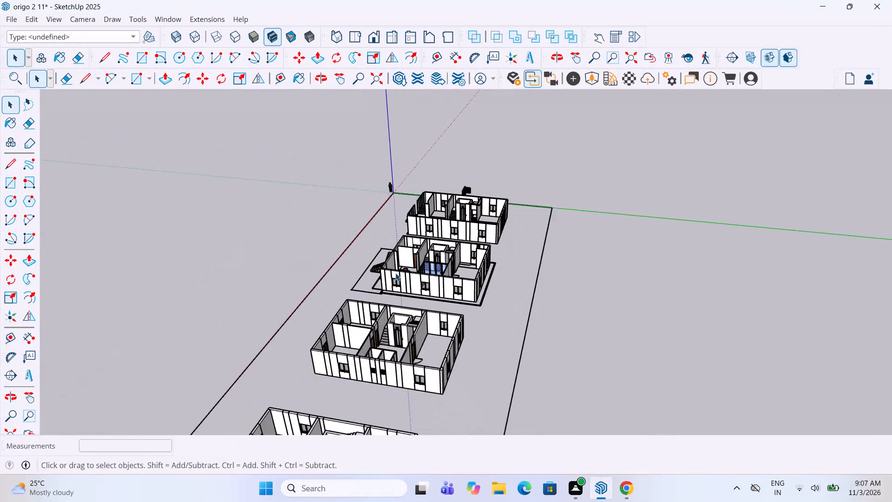
{"action": "middle_click_drag", "start_coordinate": [398, 274], "coordinate": [601, 311]}
{"action": "scroll", "coordinate": [437, 183], "scroll_direction": "up", "scroll_amount": 5}
{"action": "scroll", "coordinate": [456, 232], "scroll_direction": "up", "scroll_amount": 4}
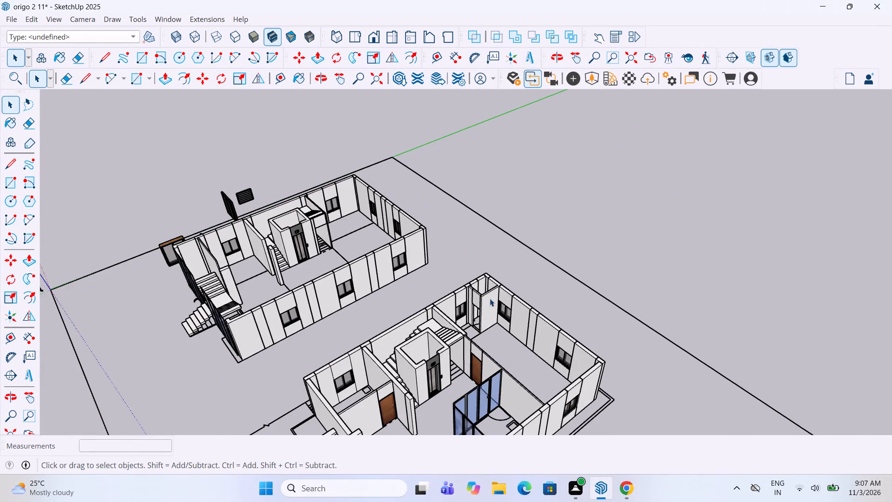
{"action": "scroll", "coordinate": [483, 299], "scroll_direction": "up", "scroll_amount": 4}
{"action": "middle_click_drag", "start_coordinate": [483, 299], "coordinate": [523, 292]}
{"action": "scroll", "coordinate": [533, 280], "scroll_direction": "down", "scroll_amount": 6}
{"action": "middle_click_drag", "start_coordinate": [492, 325], "coordinate": [587, 333]}
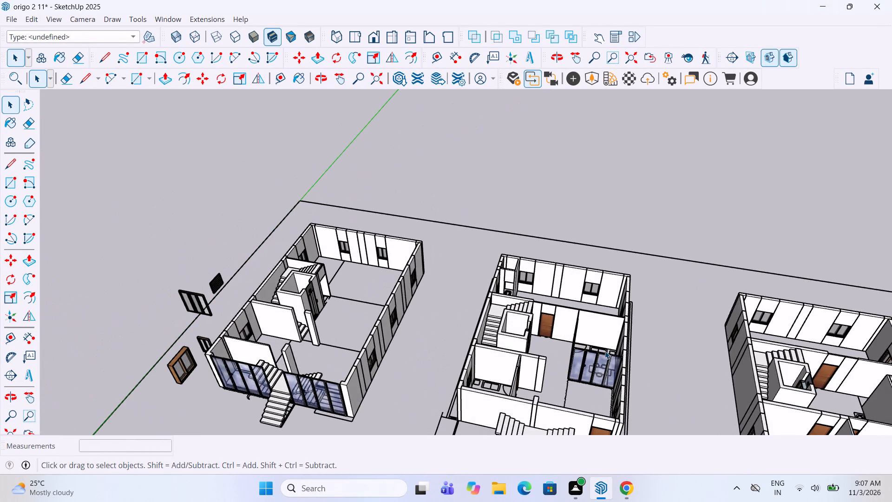
{"action": "scroll", "coordinate": [590, 353], "scroll_direction": "down", "scroll_amount": 3}
{"action": "scroll", "coordinate": [799, 403], "scroll_direction": "up", "scroll_amount": 5}
{"action": "middle_click_drag", "start_coordinate": [830, 354], "coordinate": [847, 404]}
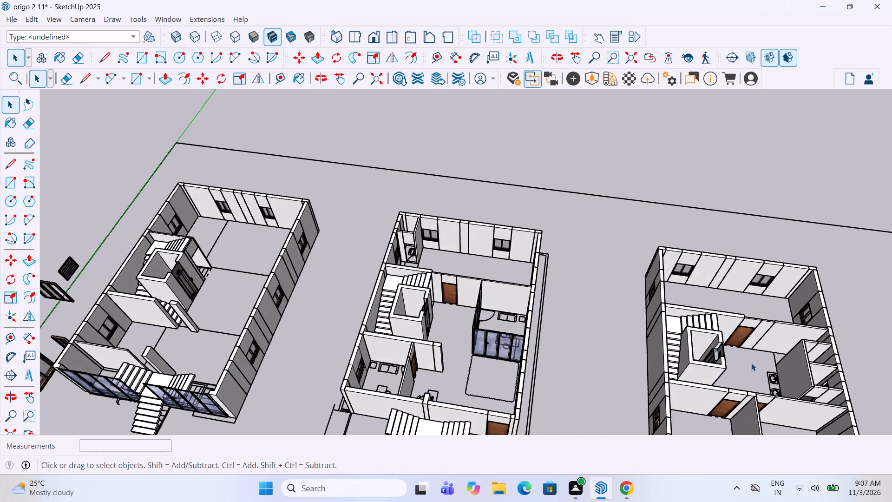
Copy the third block's dark toilet door into the door opening of the second block's rear corner toilet.
{"action": "scroll", "coordinate": [750, 363], "scroll_direction": "down", "scroll_amount": 5}
{"action": "scroll", "coordinate": [831, 405], "scroll_direction": "up", "scroll_amount": 11}
{"action": "middle_click_drag", "start_coordinate": [760, 378], "coordinate": [760, 406]}
{"action": "scroll", "coordinate": [760, 391], "scroll_direction": "up", "scroll_amount": 5}
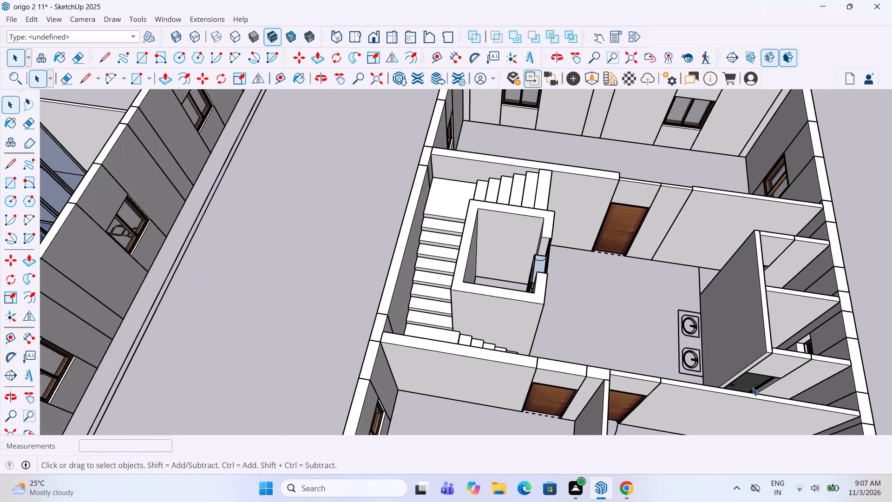
{"action": "left_click", "coordinate": [752, 388]}
{"action": "key", "text": "m"}
{"action": "scroll", "coordinate": [827, 387], "scroll_direction": "up", "scroll_amount": 3}
{"action": "scroll", "coordinate": [743, 388], "scroll_direction": "up", "scroll_amount": 4}
{"action": "middle_click_drag", "start_coordinate": [746, 378], "coordinate": [748, 413]}
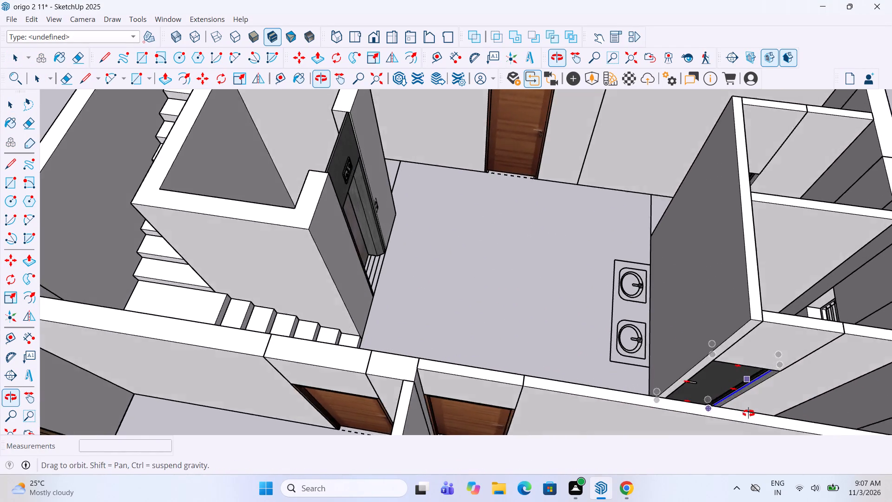
{"action": "middle_click_drag", "start_coordinate": [748, 413], "coordinate": [750, 424]}
{"action": "left_click", "coordinate": [767, 388]}
{"action": "scroll", "coordinate": [764, 395], "scroll_direction": "down", "scroll_amount": 5}
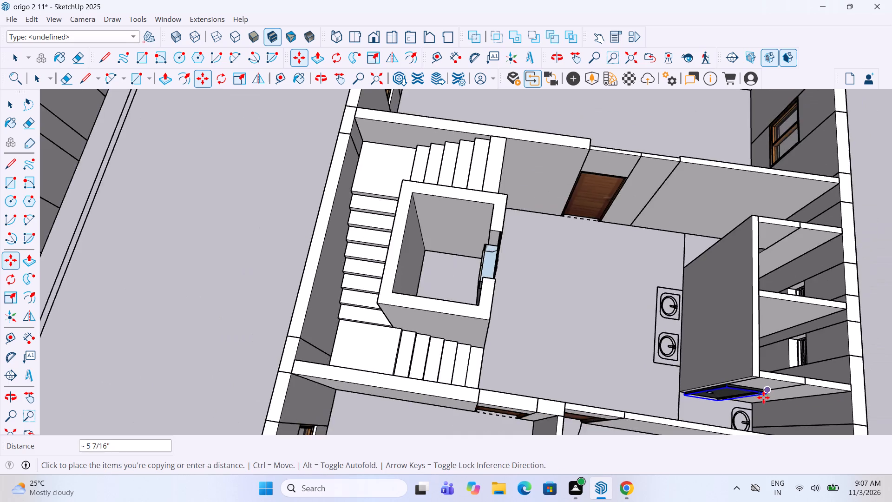
{"action": "scroll", "coordinate": [756, 405], "scroll_direction": "down", "scroll_amount": 15}
{"action": "scroll", "coordinate": [415, 253], "scroll_direction": "up", "scroll_amount": 8}
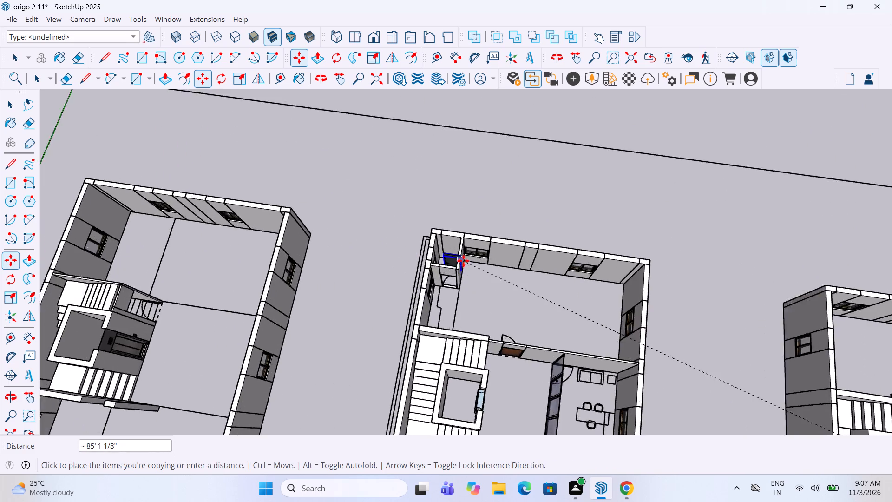
{"action": "scroll", "coordinate": [463, 261], "scroll_direction": "up", "scroll_amount": 12}
{"action": "left_click", "coordinate": [446, 279]}
{"action": "key", "text": "space"}
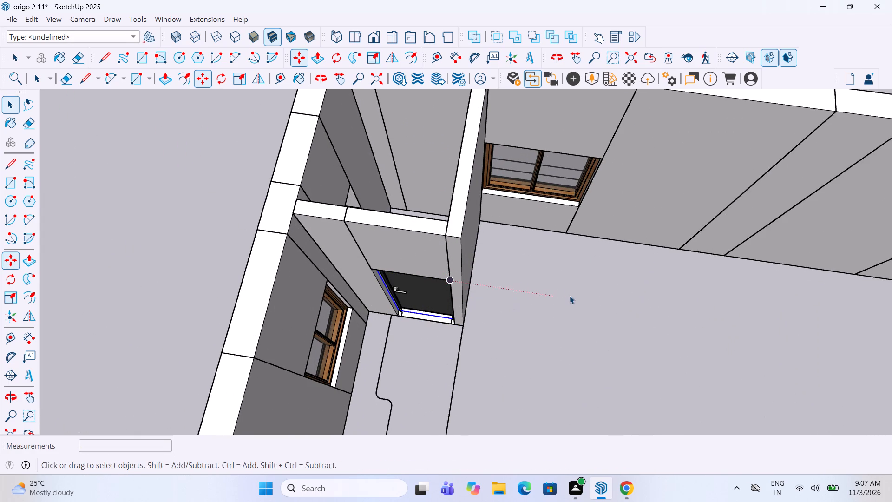
{"action": "left_click", "coordinate": [570, 296]}
Move the copied toilet door about 3 7/16" so its upper corner meets the corner of the second block's toilet opening.
{"action": "scroll", "coordinate": [570, 298], "scroll_direction": "down", "scroll_amount": 3}
{"action": "middle_click_drag", "start_coordinate": [331, 263], "coordinate": [857, 247]}
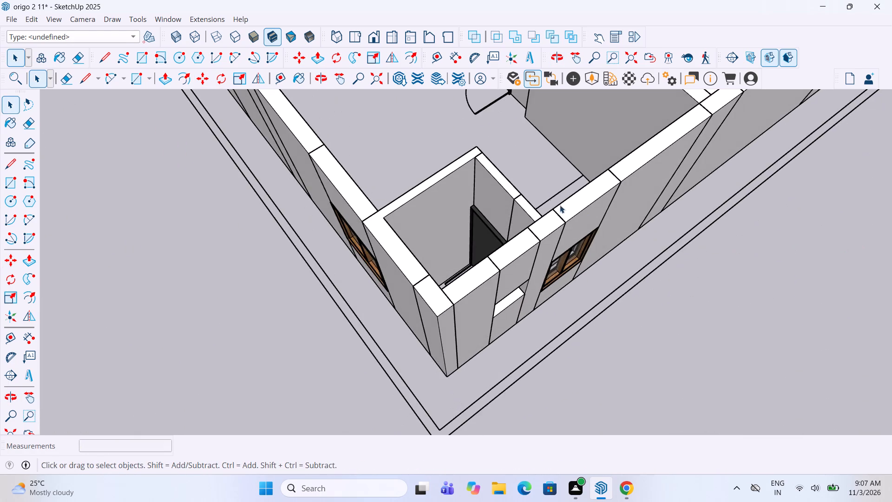
{"action": "scroll", "coordinate": [543, 194], "scroll_direction": "up", "scroll_amount": 3}
{"action": "left_click", "coordinate": [442, 261]}
{"action": "scroll", "coordinate": [466, 225], "scroll_direction": "up", "scroll_amount": 5}
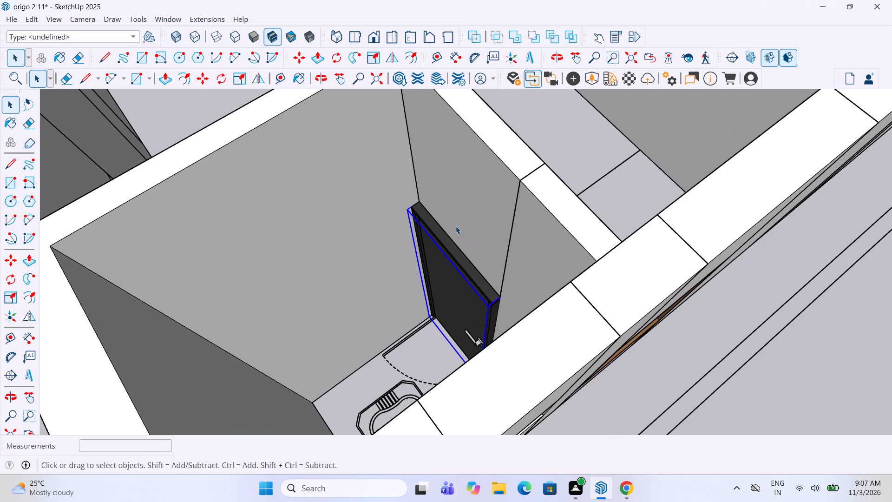
{"action": "key", "text": "m"}
{"action": "left_click", "coordinate": [406, 213]}
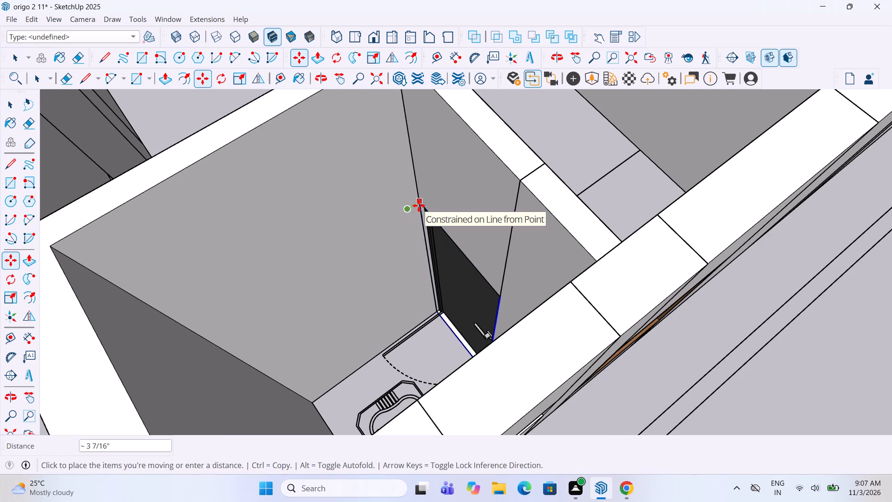
{"action": "left_click", "coordinate": [419, 205]}
{"action": "key", "text": "space"}
{"action": "left_click", "coordinate": [556, 178]}
{"action": "scroll", "coordinate": [588, 172], "scroll_direction": "down", "scroll_amount": 1}
{"action": "left_click", "coordinate": [588, 172]}
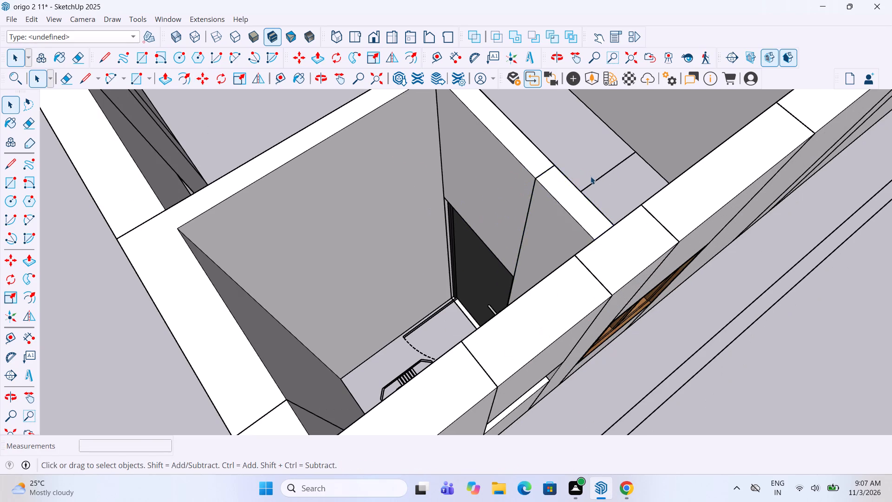
Inspect the floor blocks from above, checking the second block's toilet door and the front entrance areas of the first two blocks.
{"action": "middle_click_drag", "start_coordinate": [590, 176], "coordinate": [276, 233]}
{"action": "scroll", "coordinate": [276, 234], "scroll_direction": "down", "scroll_amount": 11}
{"action": "middle_click_drag", "start_coordinate": [480, 246], "coordinate": [378, 228]}
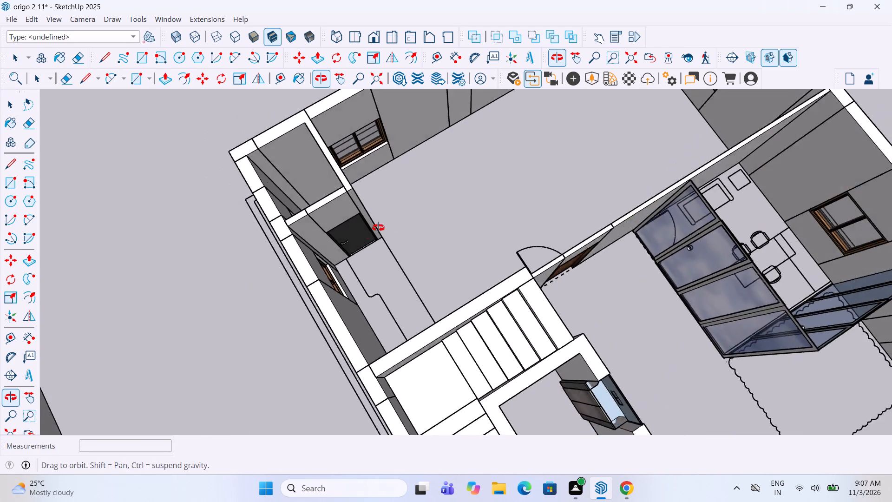
{"action": "middle_click_drag", "start_coordinate": [378, 228], "coordinate": [350, 229]}
{"action": "scroll", "coordinate": [333, 225], "scroll_direction": "down", "scroll_amount": 20}
{"action": "scroll", "coordinate": [333, 225], "scroll_direction": "down", "scroll_amount": 1}
{"action": "scroll", "coordinate": [256, 271], "scroll_direction": "up", "scroll_amount": 5}
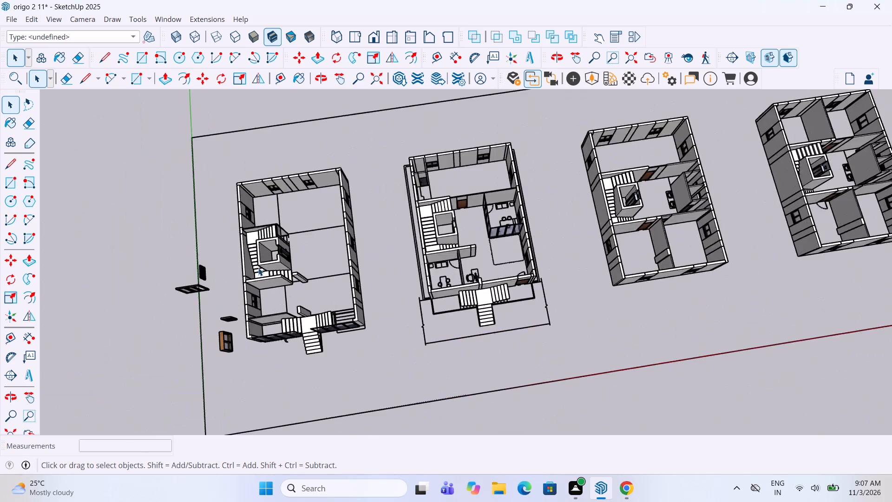
{"action": "scroll", "coordinate": [258, 268], "scroll_direction": "up", "scroll_amount": 4}
{"action": "middle_click_drag", "start_coordinate": [257, 267], "coordinate": [208, 218]}
{"action": "scroll", "coordinate": [256, 254], "scroll_direction": "down", "scroll_amount": 5}
{"action": "scroll", "coordinate": [519, 263], "scroll_direction": "up", "scroll_amount": 4}
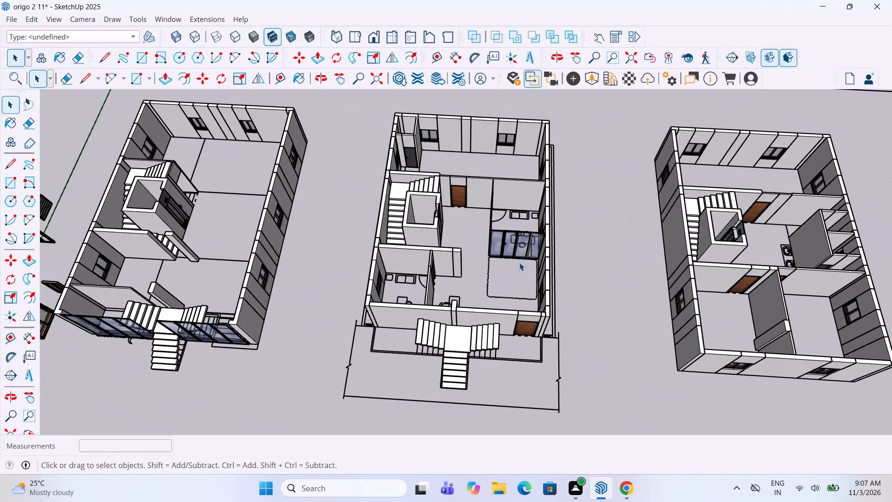
{"action": "scroll", "coordinate": [376, 368], "scroll_direction": "up", "scroll_amount": 4}
{"action": "middle_click_drag", "start_coordinate": [376, 368], "coordinate": [385, 341]}
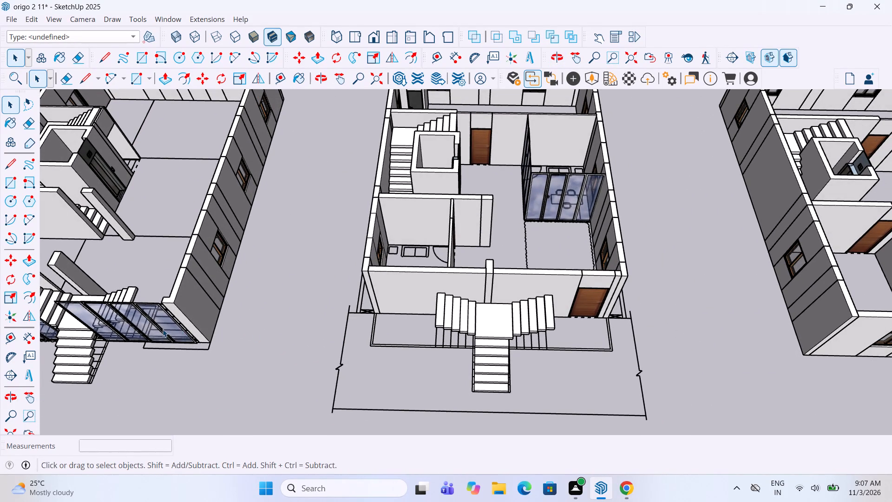
{"action": "left_click", "coordinate": [162, 329]}
{"action": "left_click", "coordinate": [272, 386]}
Push/Pull the second block's front porch side strip, on the side away from the wooden door, up to the front wall's top.
{"action": "scroll", "coordinate": [364, 355], "scroll_direction": "up", "scroll_amount": 6}
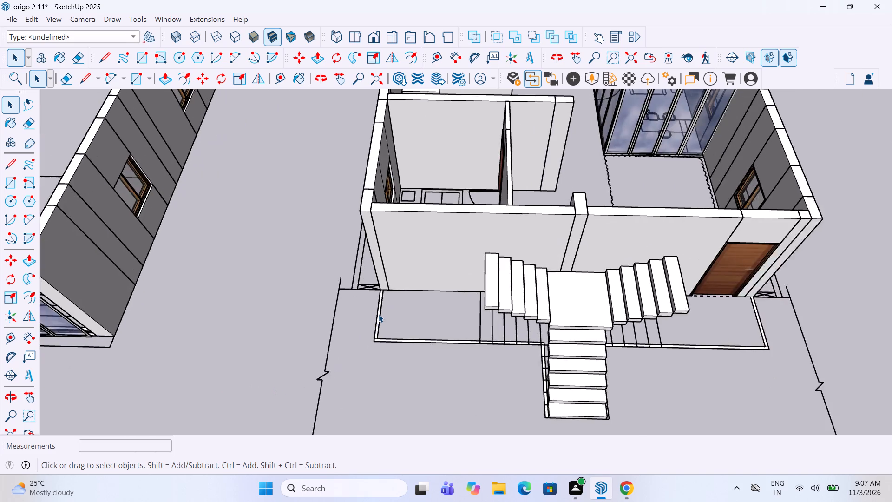
{"action": "scroll", "coordinate": [379, 314], "scroll_direction": "up", "scroll_amount": 3}
{"action": "double_click", "coordinate": [379, 311]}
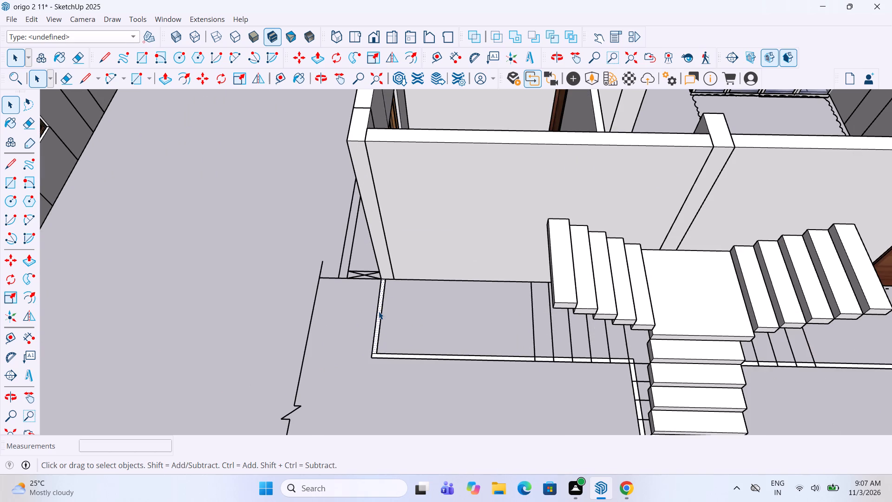
{"action": "key", "text": "p"}
{"action": "left_click", "coordinate": [379, 311]}
{"action": "left_click", "coordinate": [472, 142]}
{"action": "key", "text": "space"}
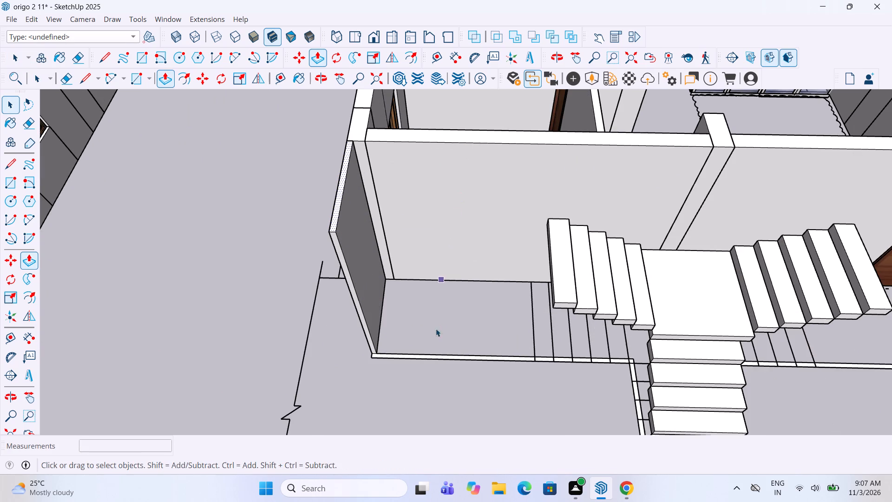
Push/Pull the adjoining porch front strip, from that side wall to the entrance stairs, up 11' to the front wall's top.
{"action": "left_click", "coordinate": [429, 357]}
{"action": "scroll", "coordinate": [429, 357], "scroll_direction": "up", "scroll_amount": 4}
{"action": "left_click", "coordinate": [429, 355]}
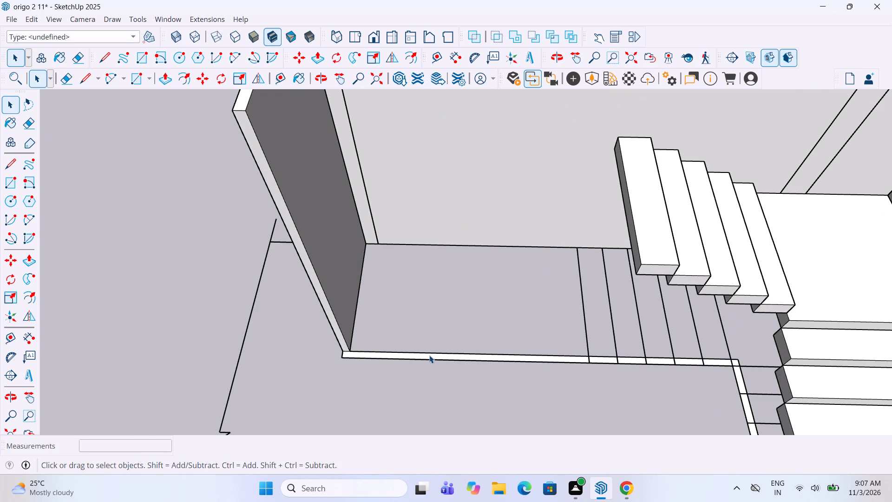
{"action": "key", "text": "p"}
{"action": "left_click", "coordinate": [429, 355]}
{"action": "scroll", "coordinate": [434, 345], "scroll_direction": "down", "scroll_amount": 4}
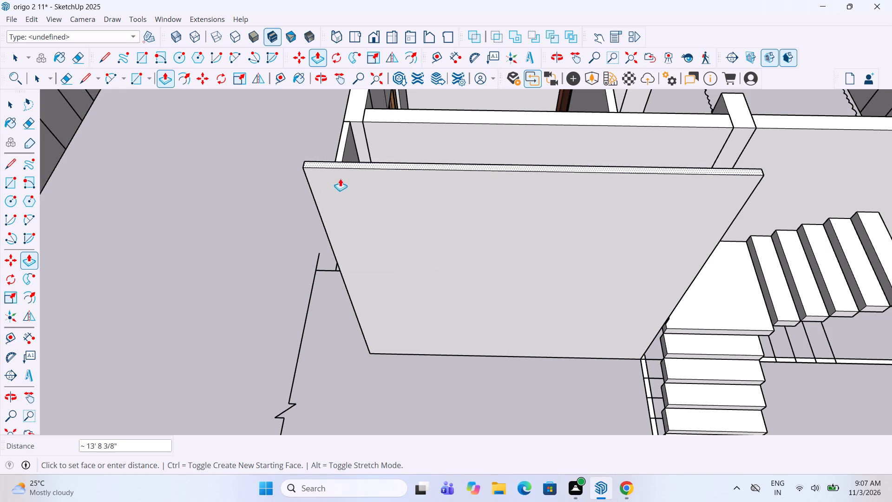
{"action": "left_click", "coordinate": [845, 119]}
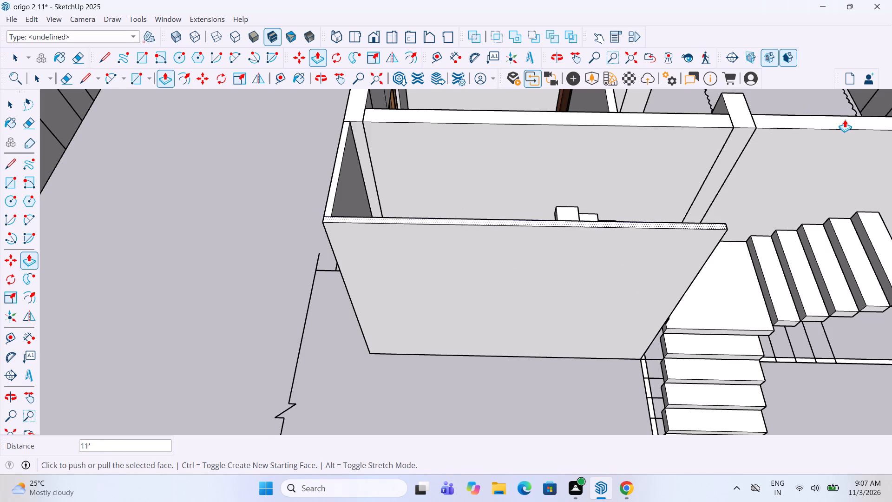
{"action": "key", "text": "space"}
{"action": "left_click", "coordinate": [162, 380]}
Push/Pull the porch side strip beside the second block's wooden entrance door up 11' to the front wall's top.
{"action": "scroll", "coordinate": [235, 310], "scroll_direction": "down", "scroll_amount": 9}
{"action": "scroll", "coordinate": [493, 329], "scroll_direction": "up", "scroll_amount": 3}
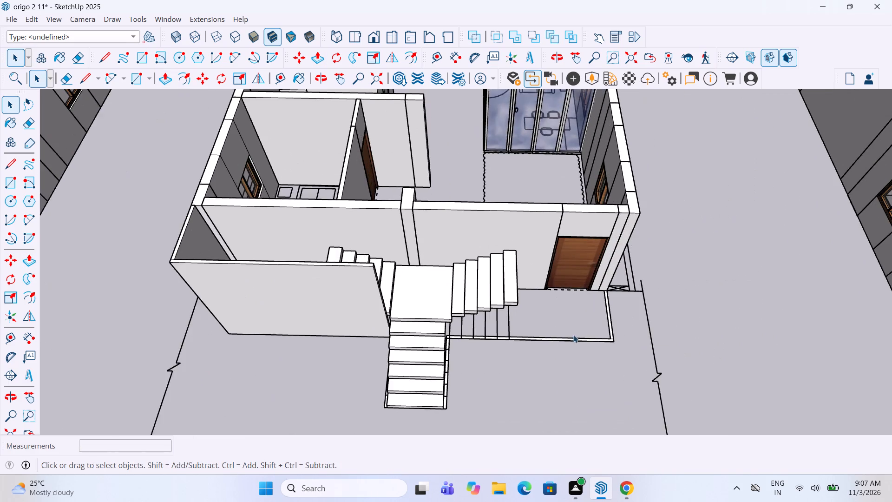
{"action": "scroll", "coordinate": [611, 329], "scroll_direction": "up", "scroll_amount": 6}
{"action": "left_click", "coordinate": [590, 338]}
{"action": "left_click", "coordinate": [593, 342]}
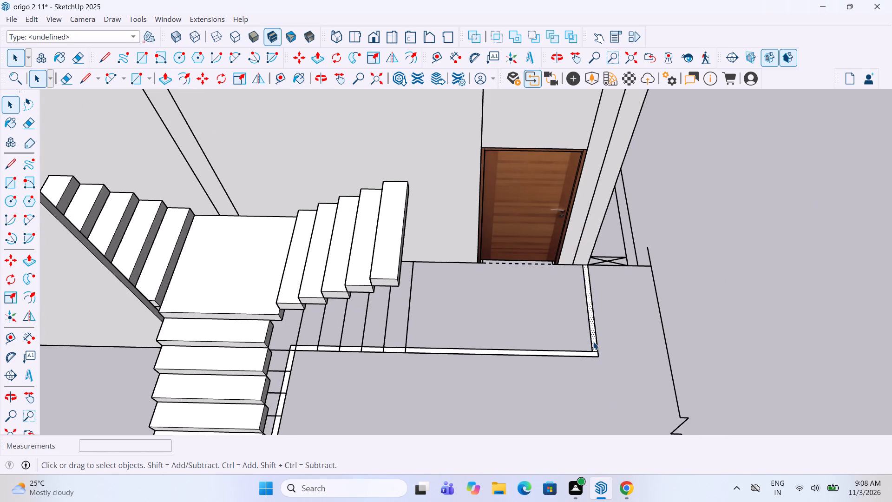
{"action": "key", "text": "p"}
{"action": "left_click", "coordinate": [593, 342]}
{"action": "scroll", "coordinate": [598, 332], "scroll_direction": "down", "scroll_amount": 5}
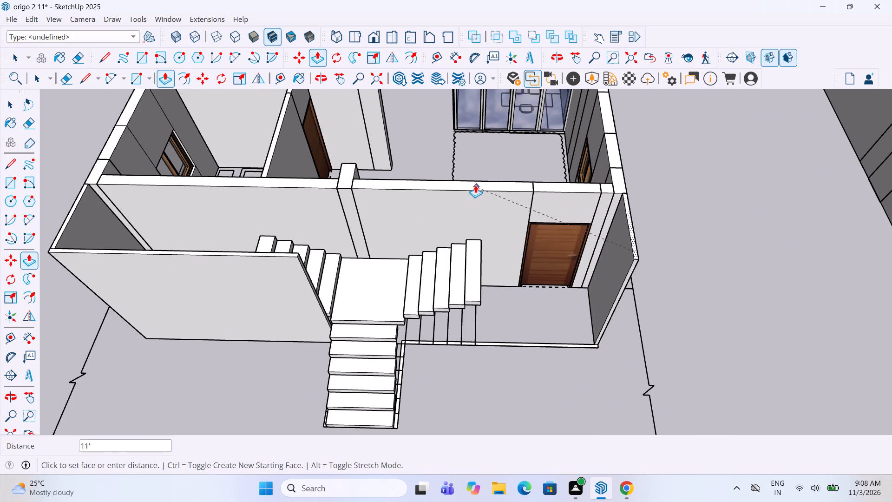
{"action": "left_click", "coordinate": [475, 185]}
{"action": "key", "text": "space"}
Push/Pull the porch front strip between the entrance stairs and the wooden door's side wall up to the front wall's top.
{"action": "scroll", "coordinate": [509, 322], "scroll_direction": "up", "scroll_amount": 5}
{"action": "left_click", "coordinate": [508, 355]}
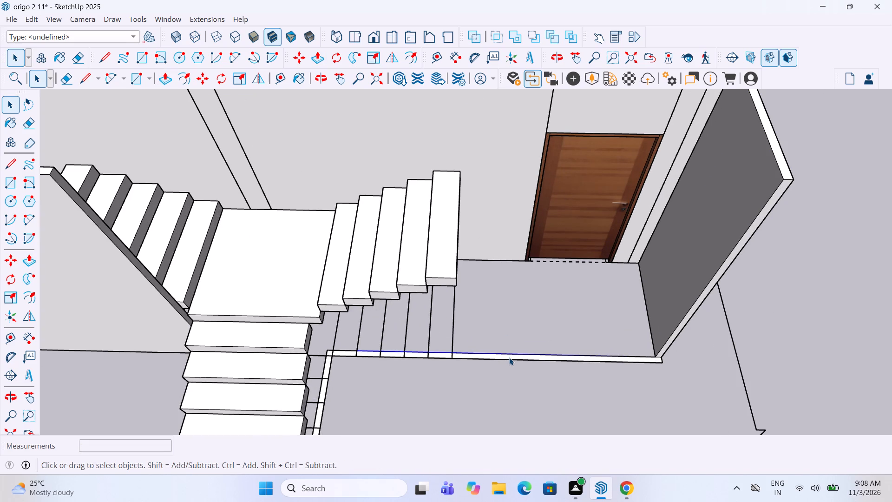
{"action": "key", "text": "p"}
{"action": "left_click", "coordinate": [509, 357]}
{"action": "scroll", "coordinate": [521, 338], "scroll_direction": "down", "scroll_amount": 5}
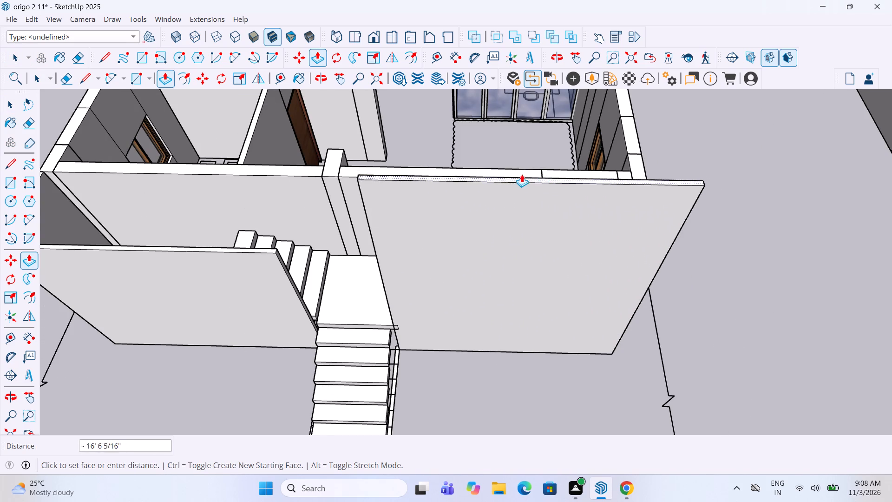
{"action": "left_click", "coordinate": [265, 164]}
{"action": "key", "text": "space"}
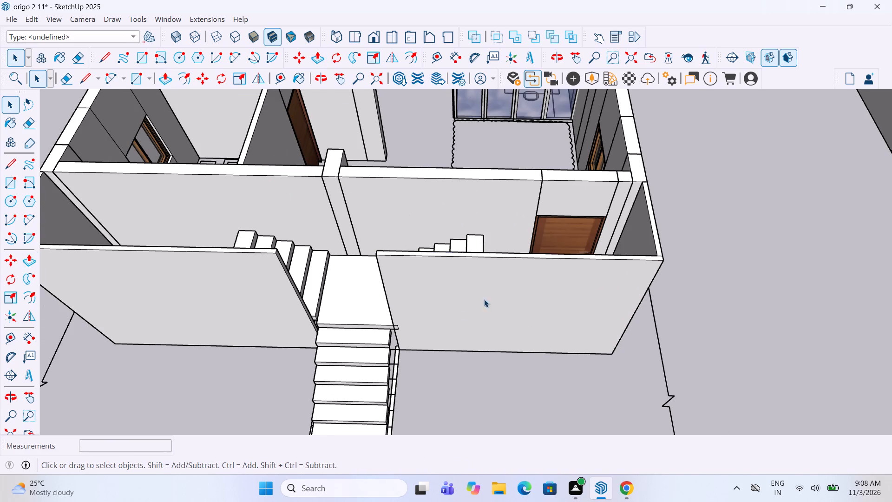
Push/Pull the narrow strip along the entrance stairs, on the wooden door's side, up to the new porch wall's top.
{"action": "scroll", "coordinate": [487, 276], "scroll_direction": "down", "scroll_amount": 5}
{"action": "scroll", "coordinate": [433, 358], "scroll_direction": "up", "scroll_amount": 5}
{"action": "left_click", "coordinate": [420, 353]}
{"action": "scroll", "coordinate": [420, 353], "scroll_direction": "up", "scroll_amount": 3}
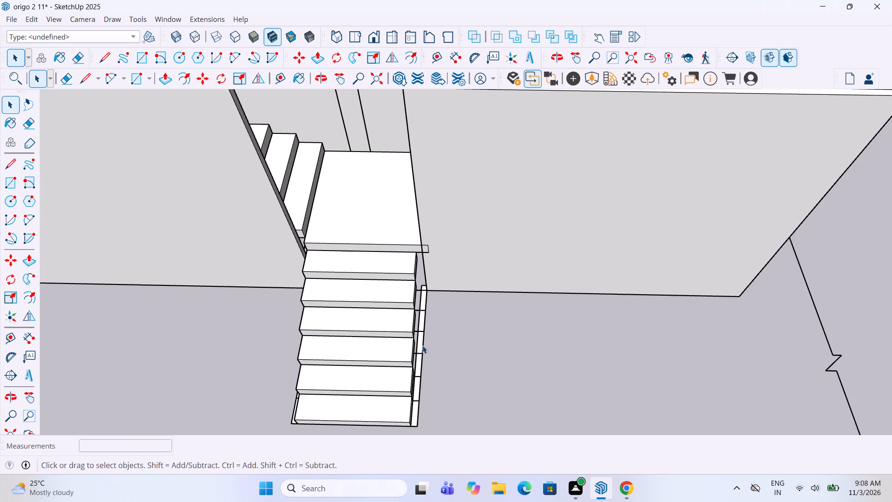
{"action": "left_click", "coordinate": [421, 337]}
{"action": "key", "text": "p"}
{"action": "left_click", "coordinate": [421, 337]}
{"action": "scroll", "coordinate": [428, 323], "scroll_direction": "down", "scroll_amount": 2}
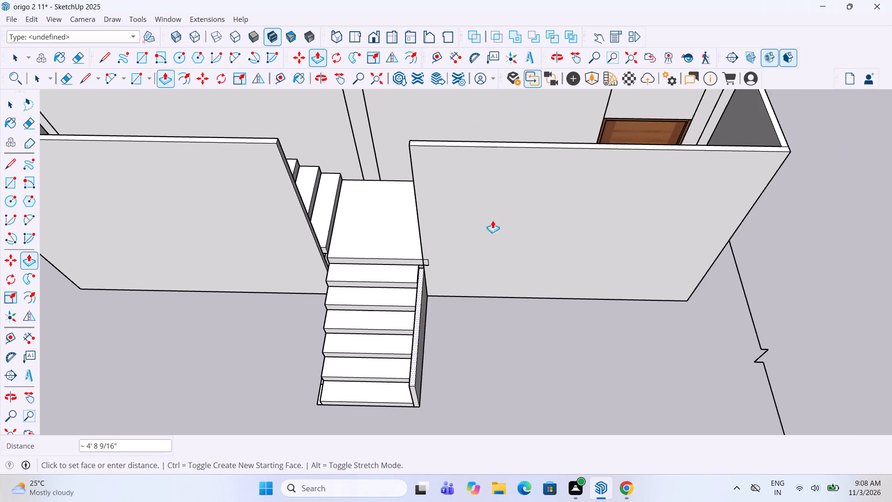
{"action": "left_click", "coordinate": [582, 146]}
{"action": "key", "text": "space"}
{"action": "left_click", "coordinate": [553, 305]}
Push/Pull the narrow strip along the opposite side of the entrance stairs up to the height of the porch walls.
{"action": "scroll", "coordinate": [553, 305], "scroll_direction": "down", "scroll_amount": 5}
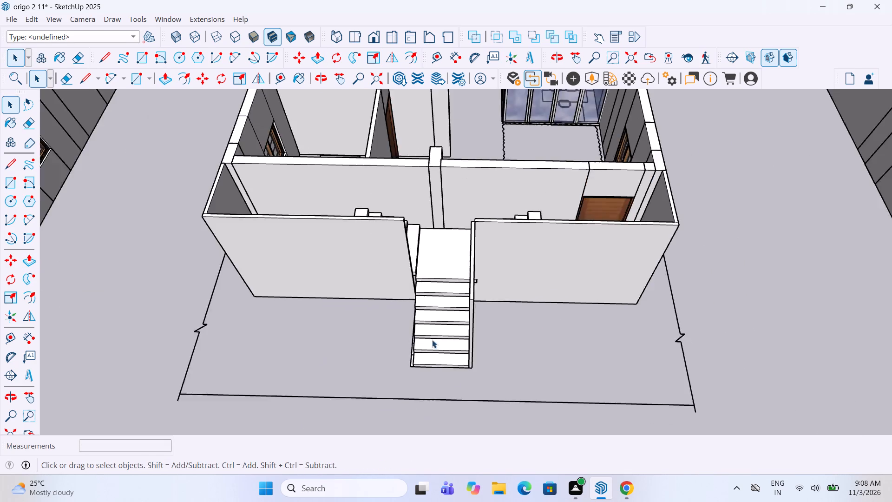
{"action": "scroll", "coordinate": [349, 356], "scroll_direction": "up", "scroll_amount": 5}
{"action": "middle_click_drag", "start_coordinate": [349, 356], "coordinate": [404, 344]}
{"action": "scroll", "coordinate": [452, 337], "scroll_direction": "up", "scroll_amount": 3}
{"action": "left_click", "coordinate": [485, 374]}
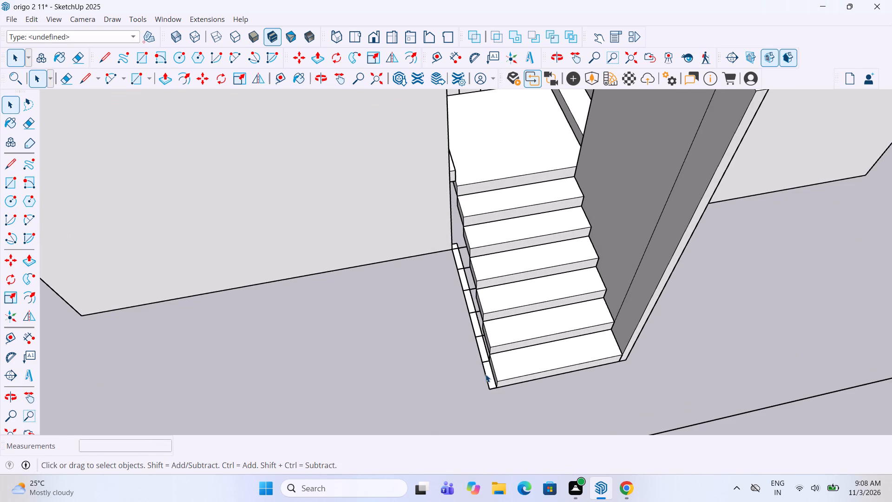
{"action": "left_click", "coordinate": [489, 381]}
{"action": "key", "text": "p"}
{"action": "left_click", "coordinate": [491, 377]}
{"action": "scroll", "coordinate": [499, 357], "scroll_direction": "down", "scroll_amount": 3}
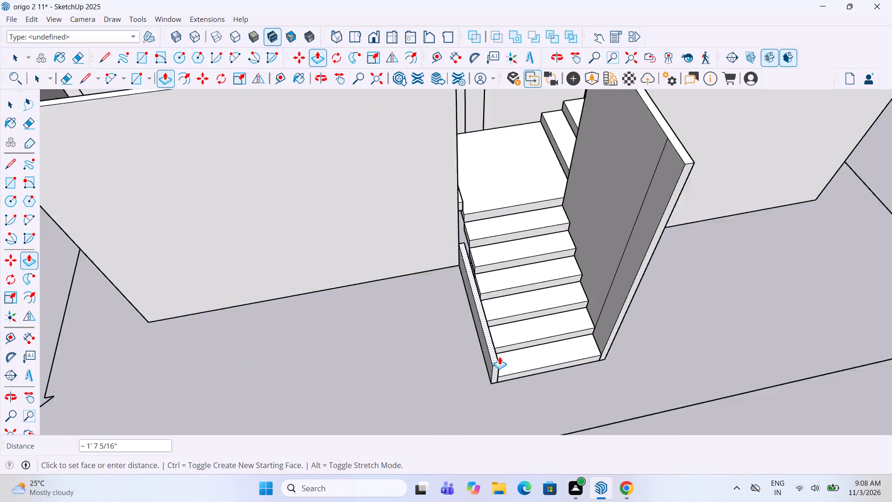
{"action": "scroll", "coordinate": [499, 357], "scroll_direction": "down", "scroll_amount": 5}
{"action": "left_click", "coordinate": [362, 220]}
{"action": "key", "text": "space"}
{"action": "left_click", "coordinate": [369, 359]}
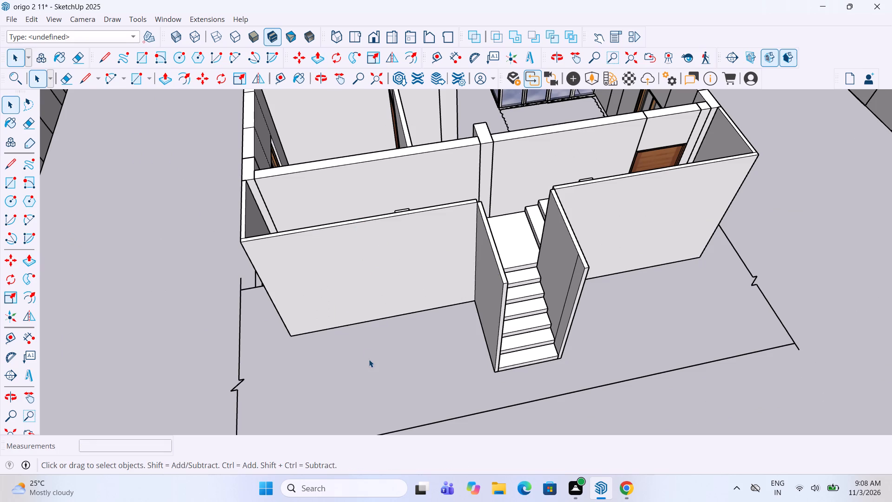
Examine the row of floor blocks from above, including the remaining blocks' rooms and door openings.
{"action": "scroll", "coordinate": [369, 359], "scroll_direction": "down", "scroll_amount": 10}
{"action": "middle_click_drag", "start_coordinate": [479, 350], "coordinate": [424, 341]}
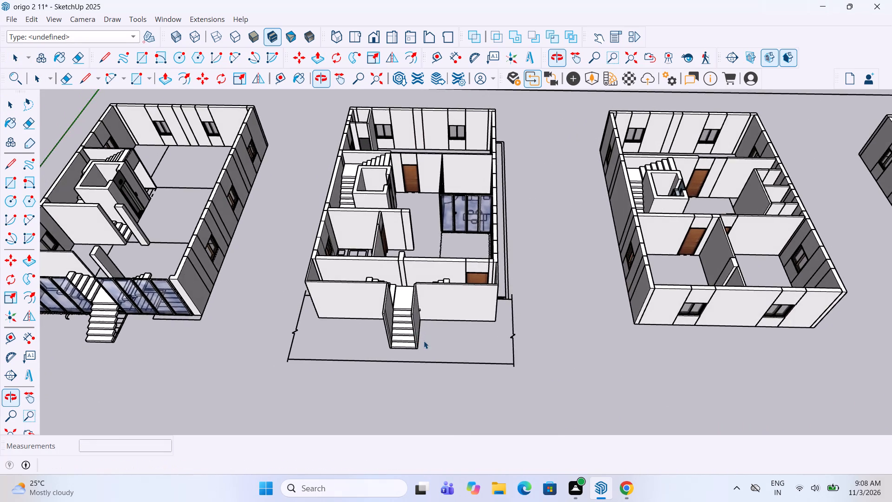
{"action": "scroll", "coordinate": [426, 342], "scroll_direction": "down", "scroll_amount": 4}
{"action": "middle_click_drag", "start_coordinate": [537, 367], "coordinate": [509, 379]}
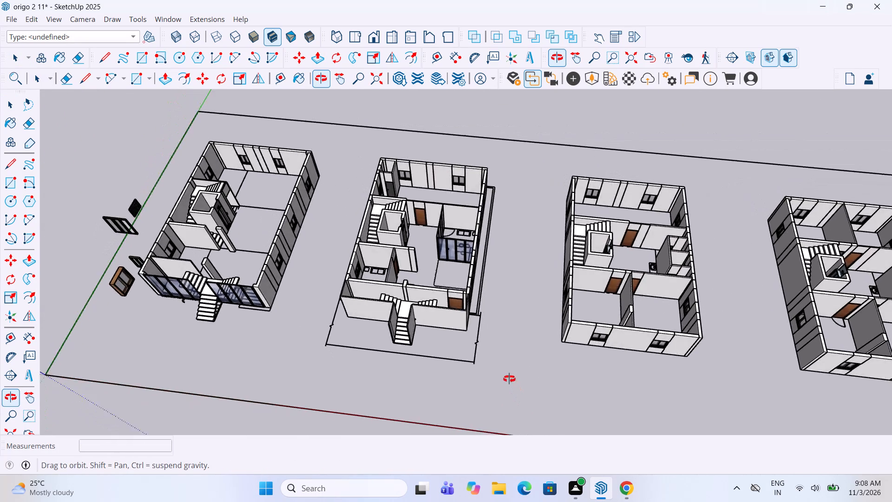
{"action": "middle_click_drag", "start_coordinate": [509, 379], "coordinate": [511, 403]}
{"action": "scroll", "coordinate": [432, 292], "scroll_direction": "down", "scroll_amount": 5}
{"action": "scroll", "coordinate": [813, 329], "scroll_direction": "up", "scroll_amount": 5}
{"action": "scroll", "coordinate": [764, 307], "scroll_direction": "up", "scroll_amount": 4}
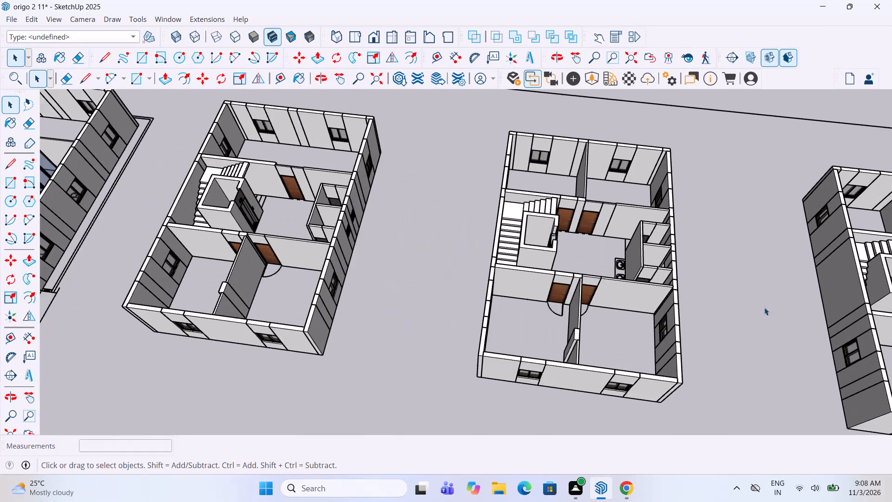
Copy the dark toilet door from the neighbouring floor block to the open ground beside the railed porch block.
{"action": "scroll", "coordinate": [764, 307], "scroll_direction": "up", "scroll_amount": 2}
{"action": "scroll", "coordinate": [334, 310], "scroll_direction": "down", "scroll_amount": 11}
{"action": "scroll", "coordinate": [569, 324], "scroll_direction": "up", "scroll_amount": 5}
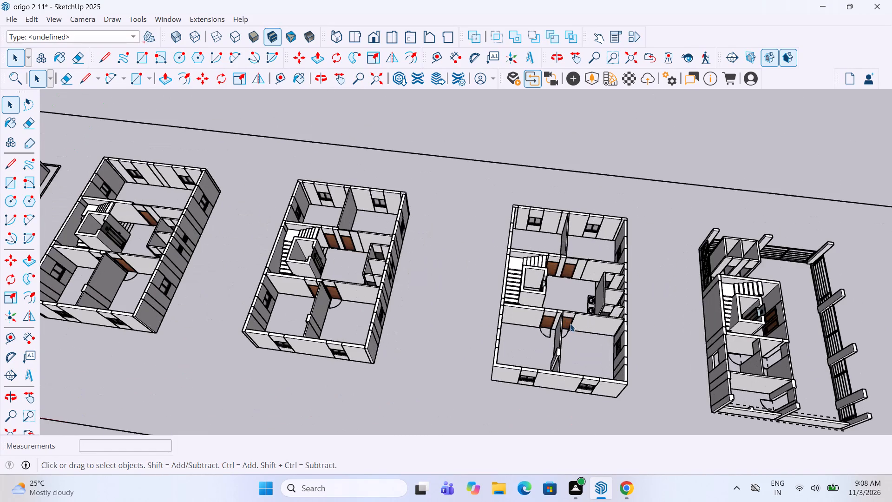
{"action": "scroll", "coordinate": [453, 307], "scroll_direction": "down", "scroll_amount": 5}
{"action": "scroll", "coordinate": [753, 358], "scroll_direction": "up", "scroll_amount": 5}
{"action": "scroll", "coordinate": [612, 344], "scroll_direction": "up", "scroll_amount": 4}
{"action": "middle_click_drag", "start_coordinate": [612, 344], "coordinate": [592, 336]}
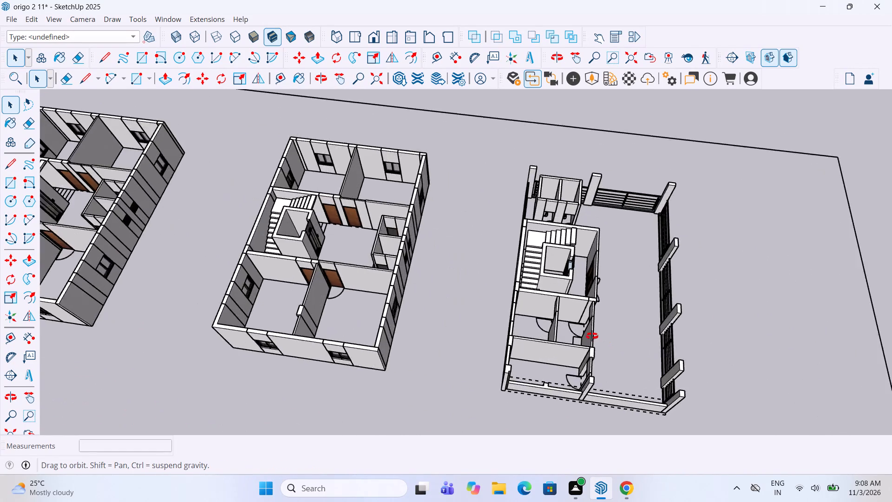
{"action": "middle_click_drag", "start_coordinate": [592, 336], "coordinate": [320, 309]}
{"action": "scroll", "coordinate": [423, 176], "scroll_direction": "up", "scroll_amount": 3}
{"action": "middle_click_drag", "start_coordinate": [423, 176], "coordinate": [680, 185]}
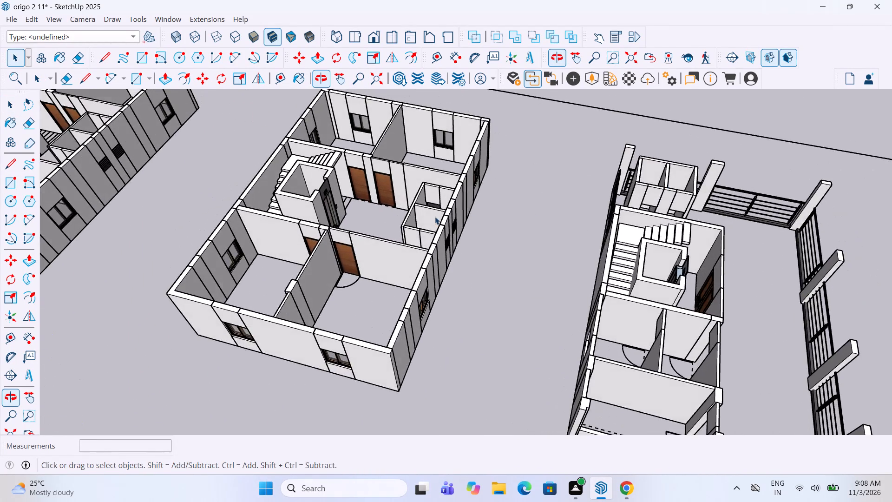
{"action": "scroll", "coordinate": [435, 217], "scroll_direction": "up", "scroll_amount": 4}
{"action": "middle_click_drag", "start_coordinate": [432, 241], "coordinate": [432, 287]}
{"action": "scroll", "coordinate": [407, 281], "scroll_direction": "up", "scroll_amount": 4}
{"action": "left_click", "coordinate": [407, 280]}
{"action": "key", "text": "m"}
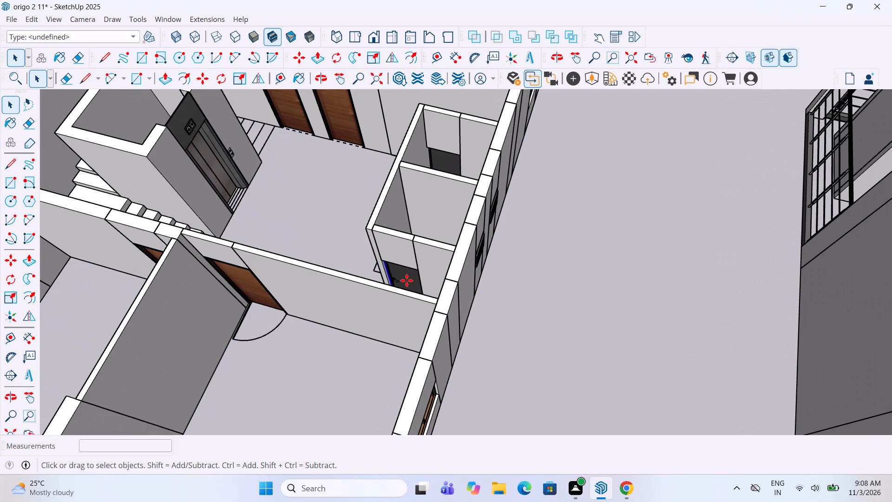
{"action": "left_click", "coordinate": [422, 266]}
{"action": "scroll", "coordinate": [311, 248], "scroll_direction": "down", "scroll_amount": 16}
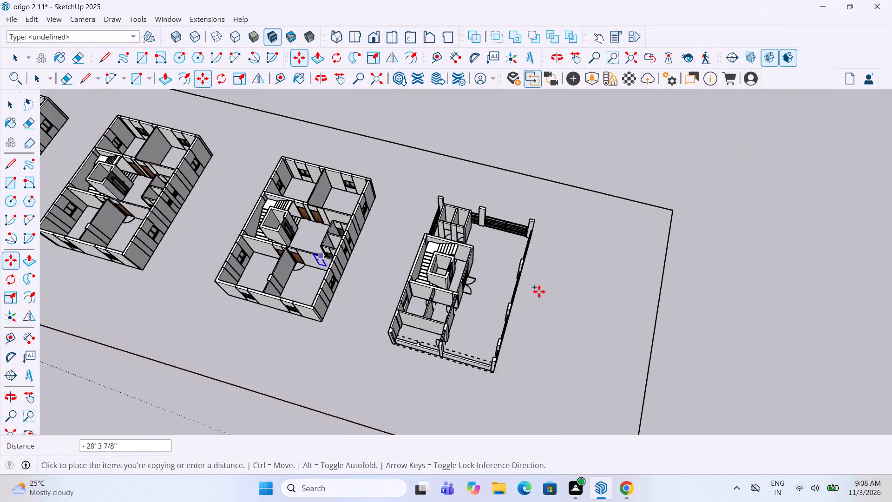
{"action": "middle_click_drag", "start_coordinate": [562, 292], "coordinate": [364, 223]}
{"action": "middle_click_drag", "start_coordinate": [413, 319], "coordinate": [403, 295]}
{"action": "scroll", "coordinate": [359, 364], "scroll_direction": "up", "scroll_amount": 3}
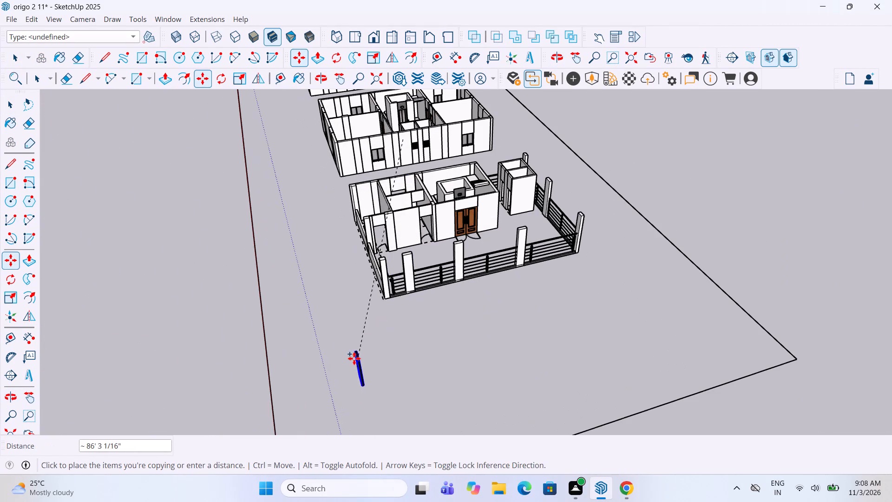
{"action": "left_click", "coordinate": [348, 337]}
Rotate the copied dark door 90 degrees about the vertical axis to align it with the railed block's porch-side wall.
{"action": "left_click", "coordinate": [11, 281]}
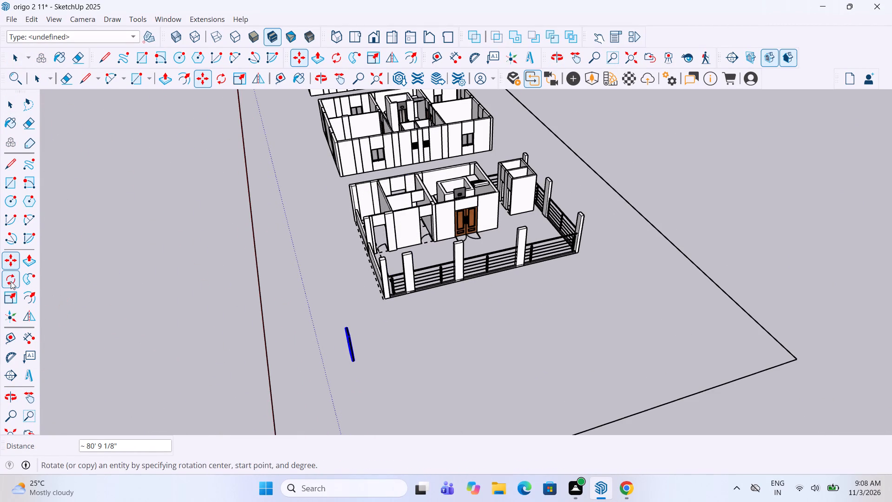
{"action": "left_click", "coordinate": [360, 379]}
{"action": "left_click", "coordinate": [374, 376]}
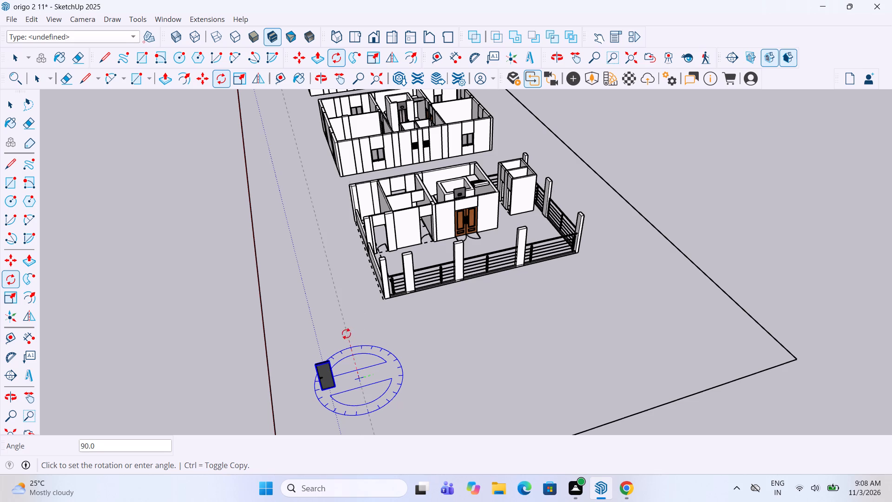
{"action": "left_click", "coordinate": [342, 329]}
Move the rotated door by its bottom corner into the opening at the low-wall end of the railed block's porch-side wall.
{"action": "scroll", "coordinate": [312, 398], "scroll_direction": "up", "scroll_amount": 5}
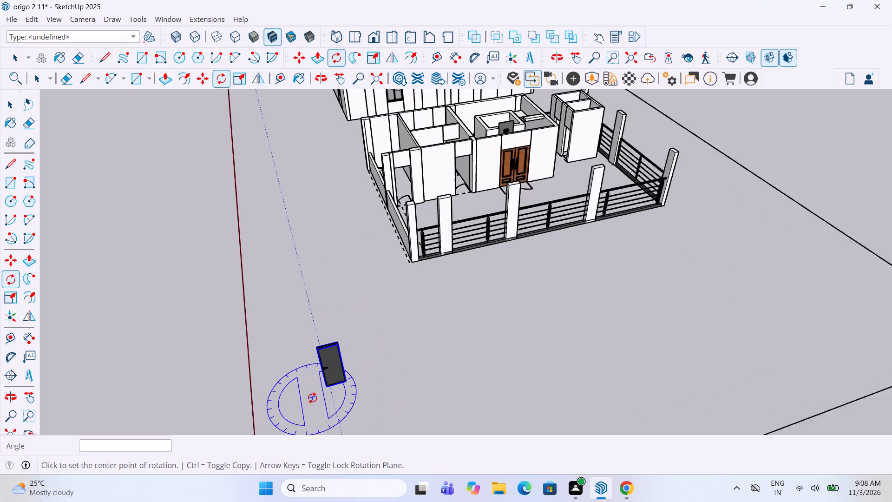
{"action": "key", "text": "m"}
{"action": "left_click", "coordinate": [352, 382]}
{"action": "scroll", "coordinate": [369, 431], "scroll_direction": "down", "scroll_amount": 10}
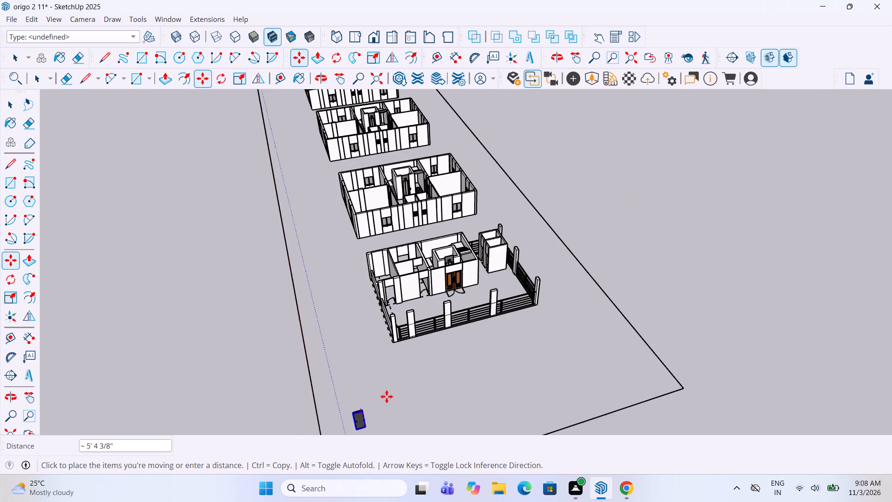
{"action": "middle_click_drag", "start_coordinate": [419, 299], "coordinate": [380, 336]}
{"action": "scroll", "coordinate": [380, 333], "scroll_direction": "down", "scroll_amount": 1}
{"action": "scroll", "coordinate": [377, 310], "scroll_direction": "up", "scroll_amount": 13}
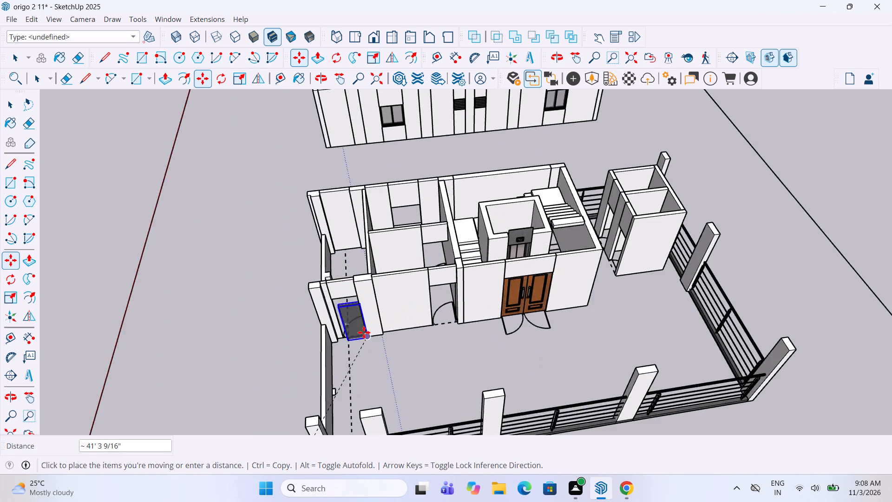
{"action": "scroll", "coordinate": [364, 332], "scroll_direction": "up", "scroll_amount": 13}
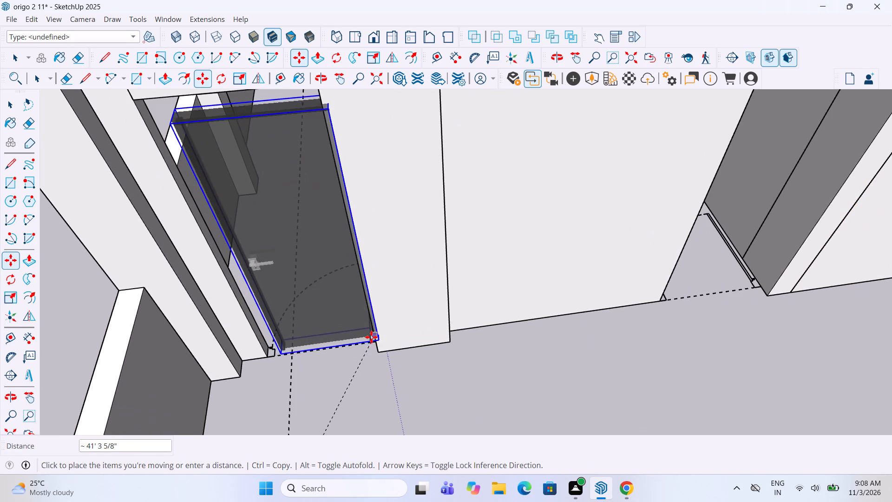
{"action": "left_click", "coordinate": [371, 337]}
Scale the dark door's width to span its opening from jamb to jamb.
{"action": "middle_click_drag", "start_coordinate": [368, 334], "coordinate": [416, 330]}
{"action": "key", "text": "a"}
{"action": "key", "text": "s"}
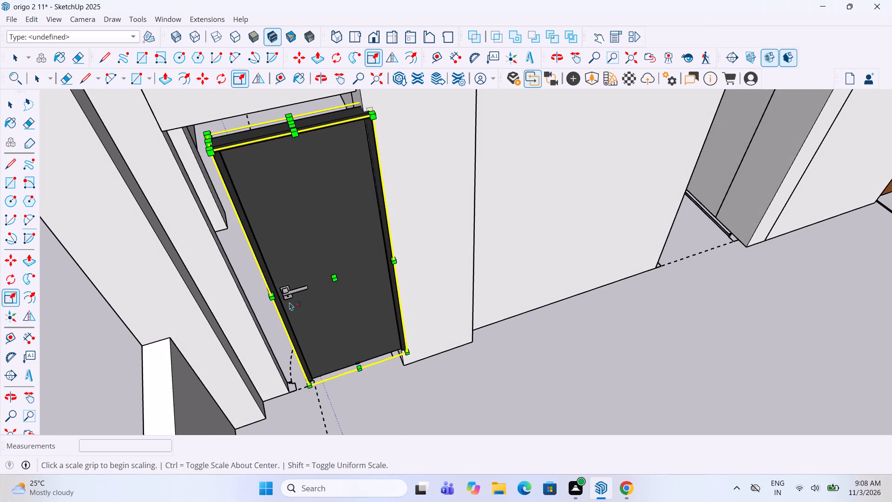
{"action": "left_click_drag", "start_coordinate": [268, 286], "coordinate": [241, 286]}
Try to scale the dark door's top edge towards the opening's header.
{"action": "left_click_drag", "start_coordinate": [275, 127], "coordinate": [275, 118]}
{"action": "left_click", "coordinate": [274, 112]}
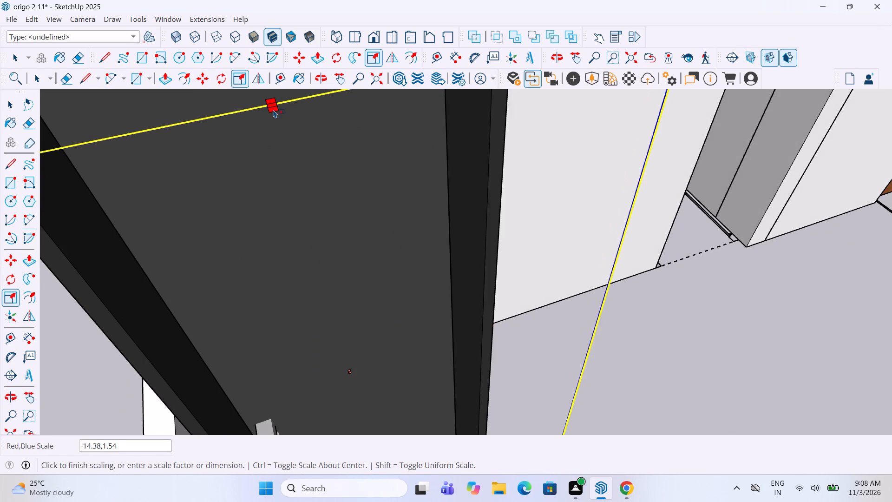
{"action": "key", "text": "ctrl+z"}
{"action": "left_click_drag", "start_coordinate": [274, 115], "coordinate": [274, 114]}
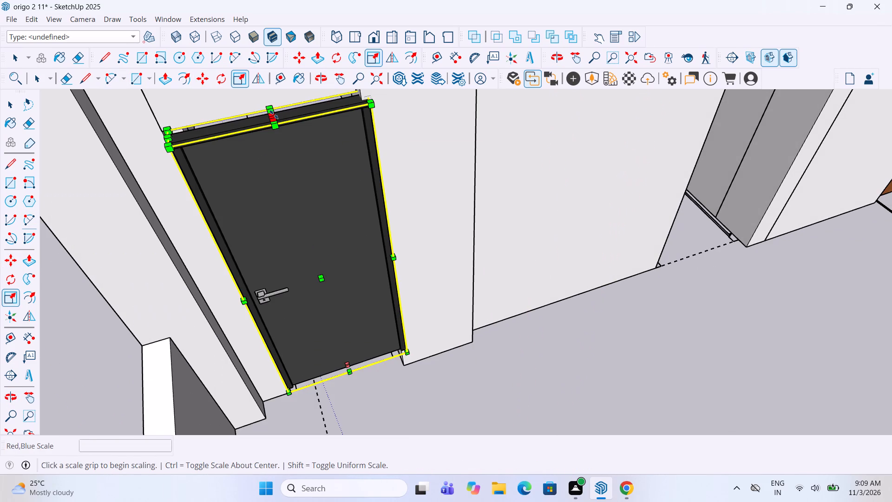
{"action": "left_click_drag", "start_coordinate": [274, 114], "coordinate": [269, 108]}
Move the dark door about 1' 3/8" by its bottom corner to the opening's room-side wall corner.
{"action": "scroll", "coordinate": [275, 191], "scroll_direction": "down", "scroll_amount": 4}
{"action": "middle_click_drag", "start_coordinate": [276, 204], "coordinate": [328, 194]}
{"action": "middle_click_drag", "start_coordinate": [330, 224], "coordinate": [378, 226]}
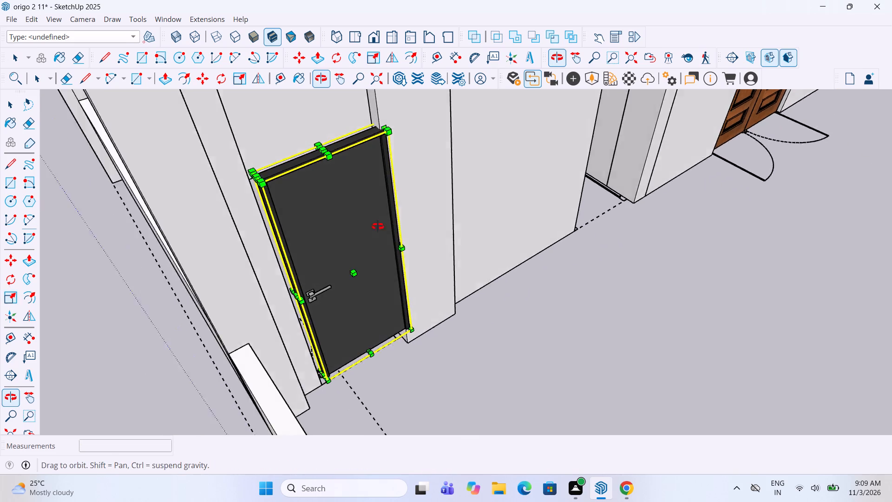
{"action": "middle_click_drag", "start_coordinate": [378, 226], "coordinate": [650, 253]}
{"action": "key", "text": "m"}
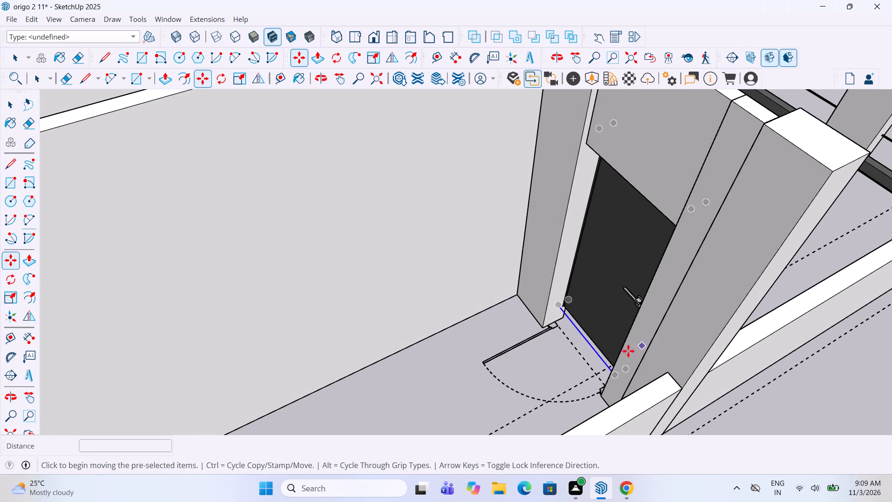
{"action": "scroll", "coordinate": [627, 350], "scroll_direction": "up", "scroll_amount": 3}
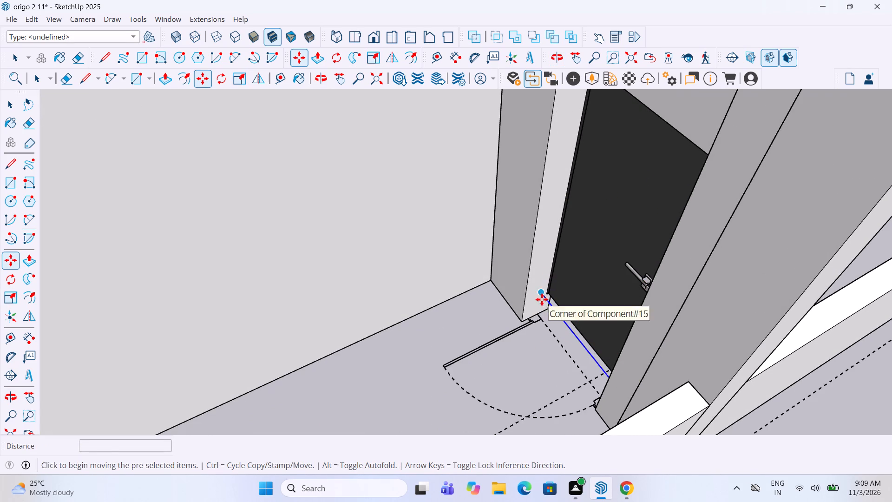
{"action": "left_click", "coordinate": [542, 294]}
{"action": "left_click", "coordinate": [525, 321]}
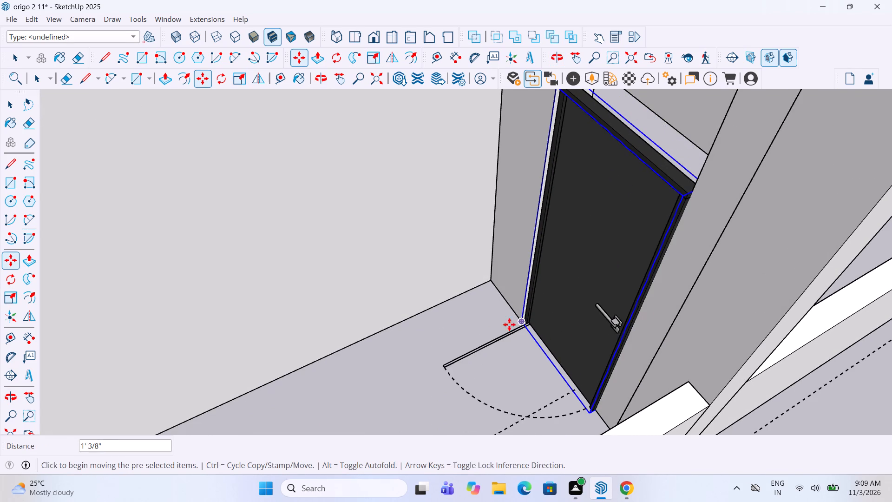
Scale the dark door's height by about 1.09 so its frame meets the underside of the wall above.
{"action": "scroll", "coordinate": [495, 331], "scroll_direction": "down", "scroll_amount": 4}
{"action": "middle_click_drag", "start_coordinate": [626, 330], "coordinate": [318, 277]}
{"action": "scroll", "coordinate": [327, 297], "scroll_direction": "down", "scroll_amount": 4}
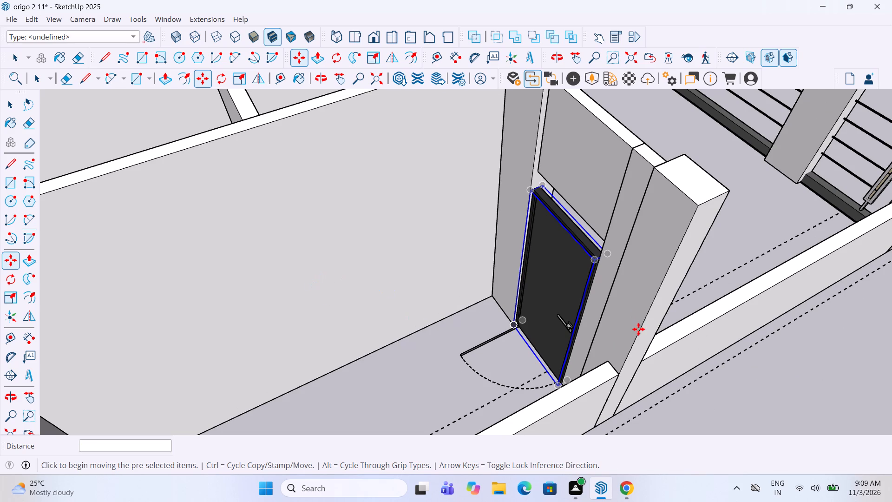
{"action": "middle_click_drag", "start_coordinate": [699, 351], "coordinate": [411, 352]}
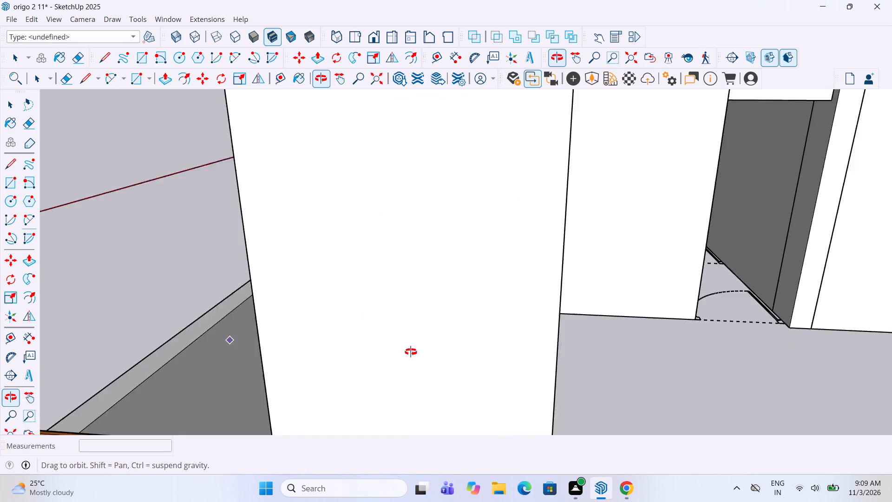
{"action": "middle_click_drag", "start_coordinate": [411, 352], "coordinate": [460, 414]}
{"action": "scroll", "coordinate": [458, 410], "scroll_direction": "down", "scroll_amount": 1}
{"action": "scroll", "coordinate": [420, 116], "scroll_direction": "up", "scroll_amount": 4}
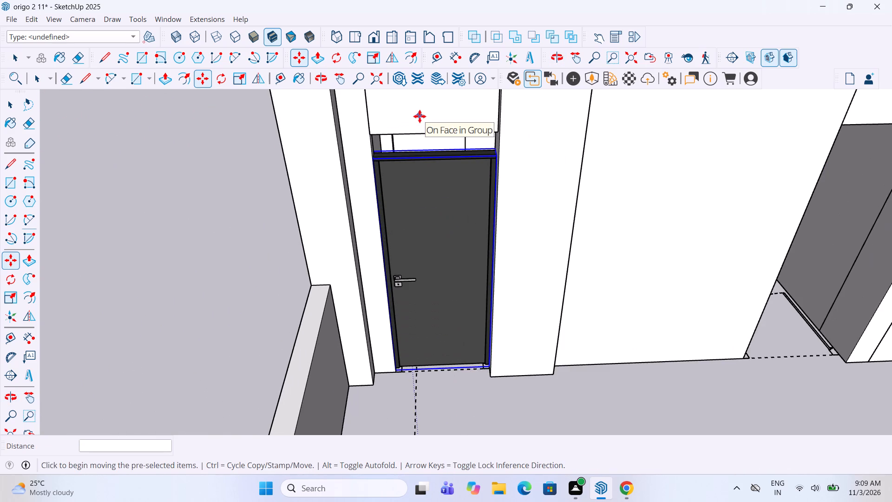
{"action": "key", "text": "s"}
{"action": "left_click_drag", "start_coordinate": [436, 152], "coordinate": [436, 133]}
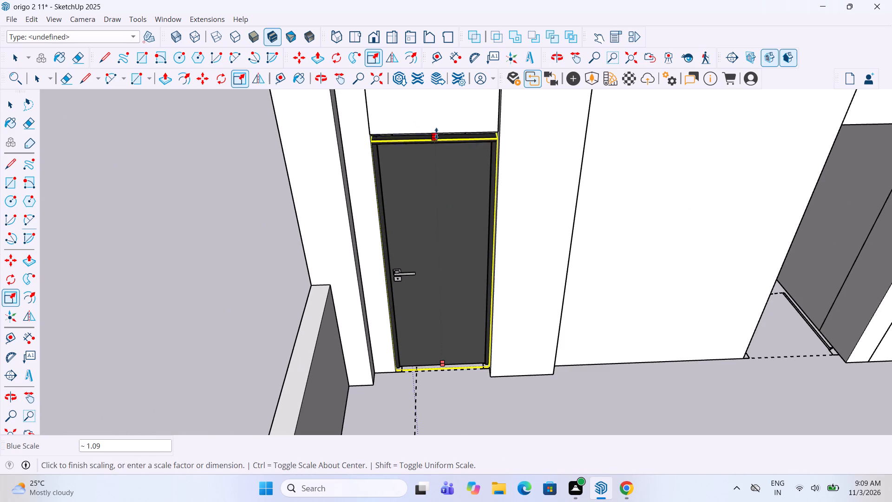
{"action": "left_click_drag", "start_coordinate": [436, 133], "coordinate": [436, 131]}
{"action": "key", "text": "space"}
{"action": "left_click", "coordinate": [410, 412]}
Copy the fitted dark door about 11' 7" along the wall into the opening nearest the wooden double door.
{"action": "scroll", "coordinate": [308, 333], "scroll_direction": "down", "scroll_amount": 7}
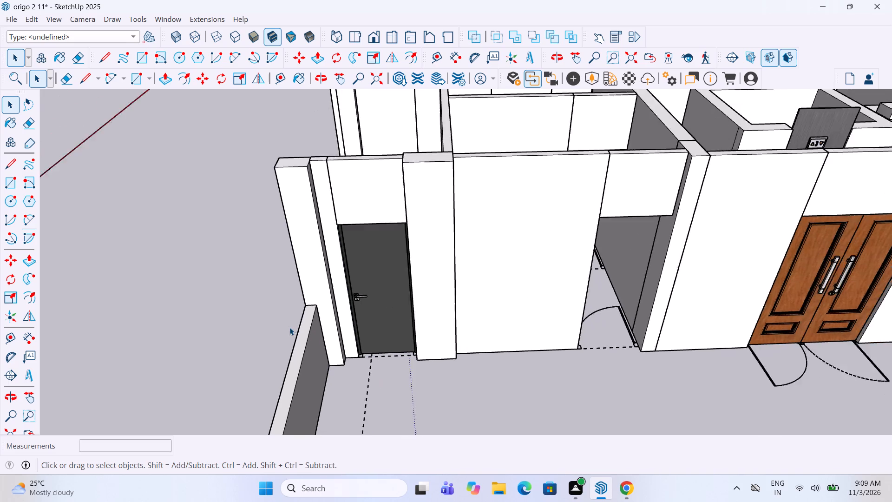
{"action": "scroll", "coordinate": [289, 327], "scroll_direction": "down", "scroll_amount": 3}
{"action": "scroll", "coordinate": [374, 320], "scroll_direction": "up", "scroll_amount": 3}
{"action": "left_click", "coordinate": [335, 321]}
{"action": "scroll", "coordinate": [380, 347], "scroll_direction": "up", "scroll_amount": 4}
{"action": "key", "text": "m"}
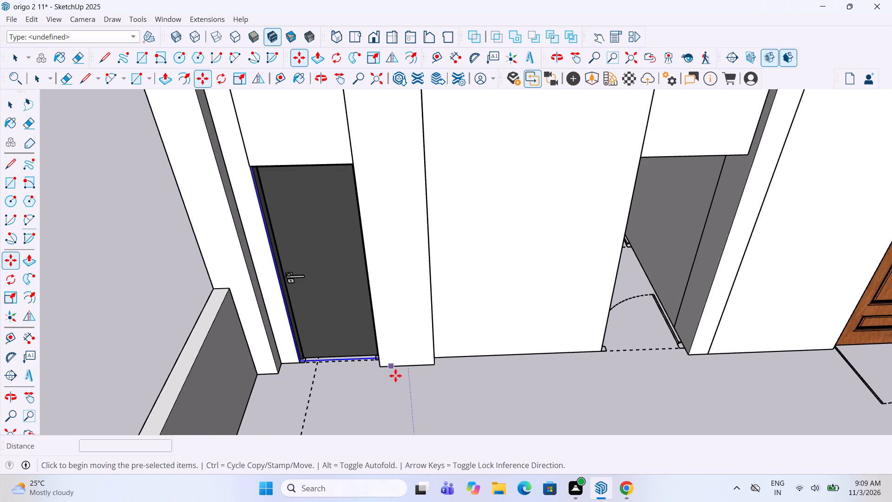
{"action": "left_click", "coordinate": [380, 359]}
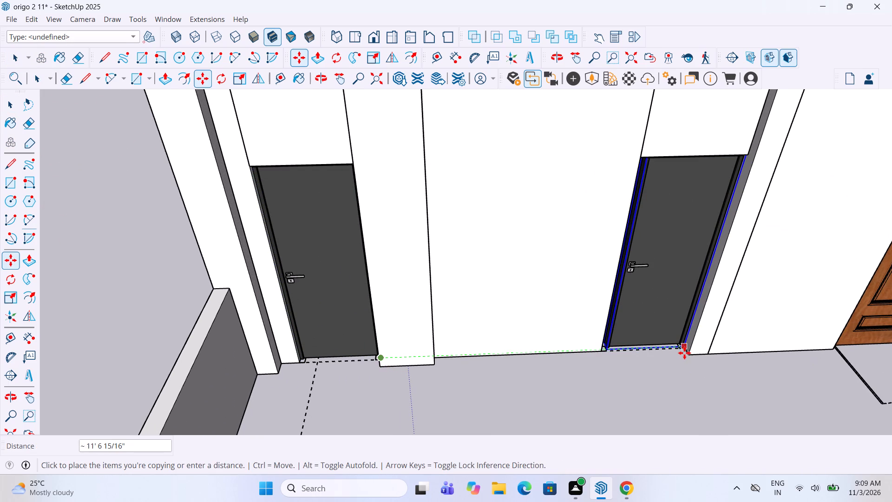
{"action": "left_click", "coordinate": [684, 353]}
Move the second dark door about 2 1/2" so its bottom corner meets the opening's jamb farther from the wooden double door.
{"action": "scroll", "coordinate": [559, 349], "scroll_direction": "down", "scroll_amount": 5}
{"action": "middle_click_drag", "start_coordinate": [643, 343], "coordinate": [571, 322]}
{"action": "scroll", "coordinate": [563, 374], "scroll_direction": "up", "scroll_amount": 9}
{"action": "scroll", "coordinate": [561, 367], "scroll_direction": "down", "scroll_amount": 2}
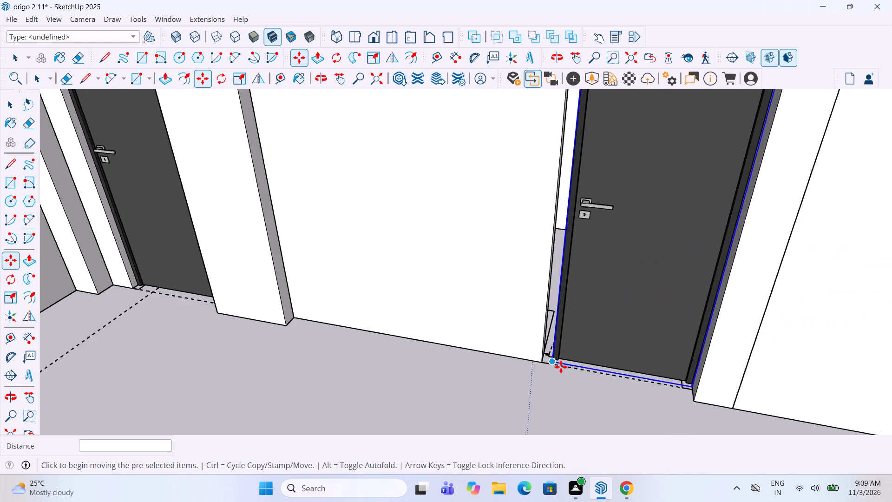
{"action": "scroll", "coordinate": [561, 367], "scroll_direction": "up", "scroll_amount": 4}
{"action": "left_click", "coordinate": [547, 363]}
{"action": "left_click", "coordinate": [535, 362]}
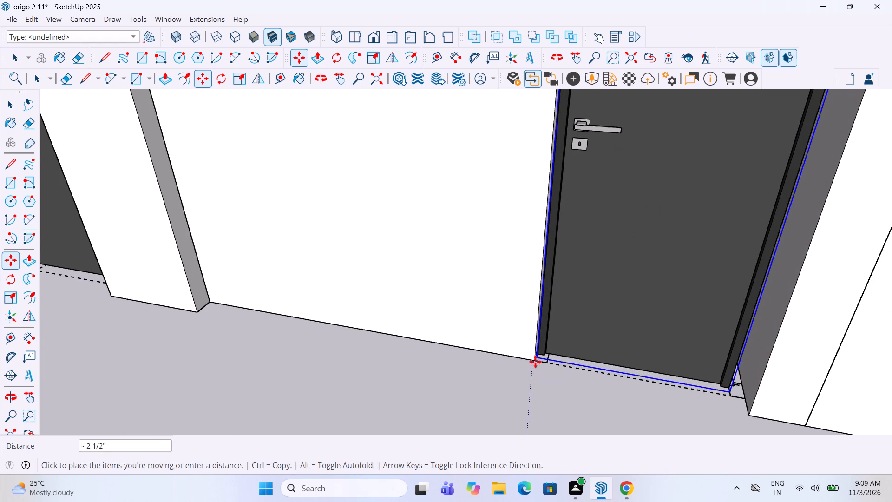
Scale the second dark door's width out to the opening's jamb nearest the wooden double door.
{"action": "scroll", "coordinate": [531, 379], "scroll_direction": "down", "scroll_amount": 5}
{"action": "key", "text": "s"}
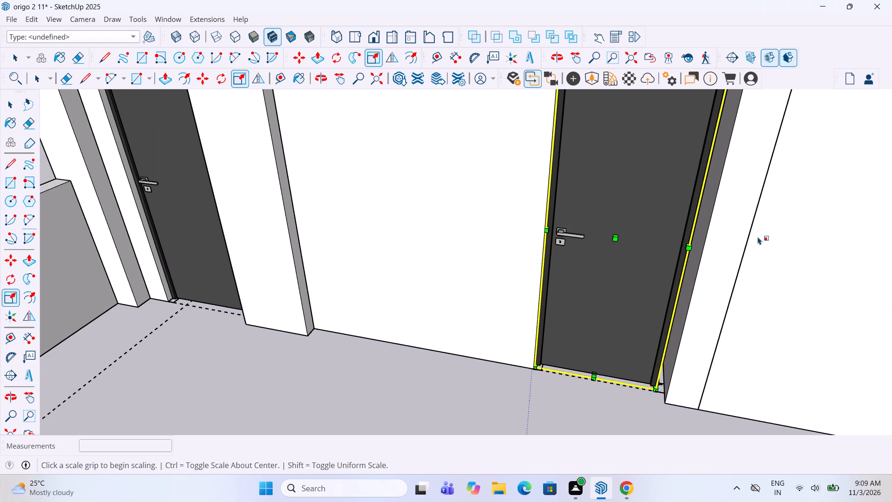
{"action": "left_click_drag", "start_coordinate": [693, 239], "coordinate": [703, 241]}
{"action": "left_click_drag", "start_coordinate": [691, 240], "coordinate": [704, 242]}
{"action": "scroll", "coordinate": [610, 297], "scroll_direction": "down", "scroll_amount": 5}
{"action": "middle_click_drag", "start_coordinate": [603, 310], "coordinate": [635, 313]}
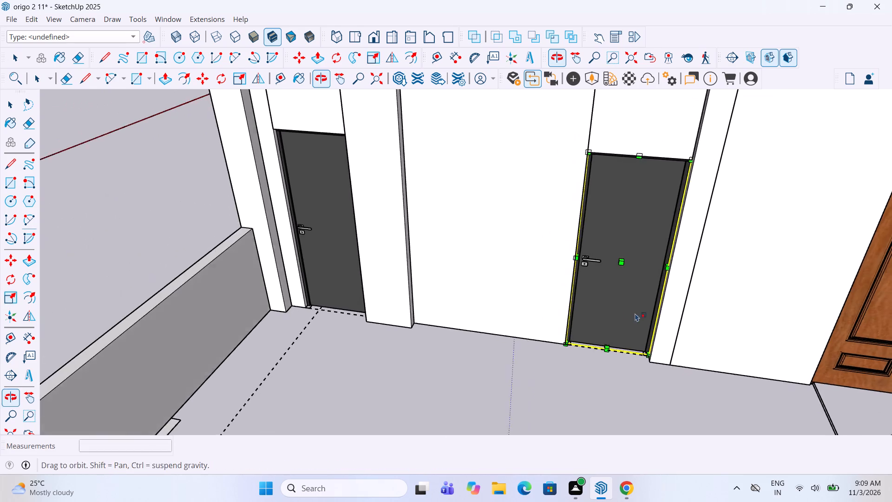
{"action": "middle_click_drag", "start_coordinate": [635, 313], "coordinate": [634, 314]}
{"action": "scroll", "coordinate": [664, 238], "scroll_direction": "up", "scroll_amount": 9}
{"action": "left_click_drag", "start_coordinate": [687, 271], "coordinate": [692, 271]}
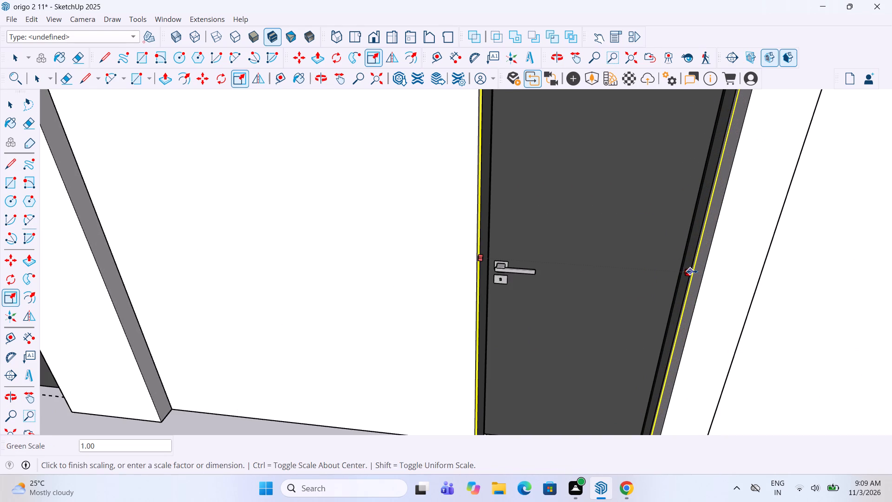
{"action": "left_click_drag", "start_coordinate": [692, 271], "coordinate": [700, 273]}
{"action": "key", "text": "space"}
{"action": "scroll", "coordinate": [508, 244], "scroll_direction": "down", "scroll_amount": 6}
{"action": "left_click", "coordinate": [470, 384]}
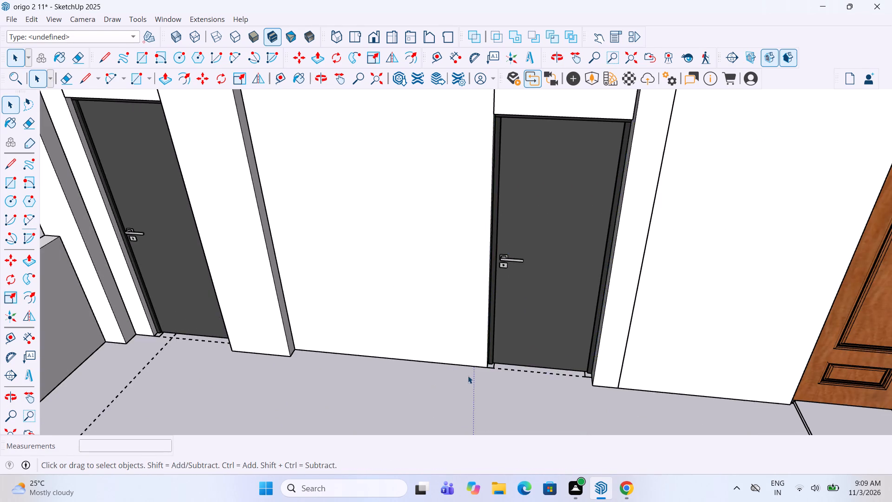
Copy the fitted dark door near the wooden double door into the interior wall's opening directly behind it.
{"action": "scroll", "coordinate": [468, 376], "scroll_direction": "down", "scroll_amount": 12}
{"action": "middle_click_drag", "start_coordinate": [509, 297], "coordinate": [518, 326]}
{"action": "scroll", "coordinate": [518, 350], "scroll_direction": "up", "scroll_amount": 4}
{"action": "scroll", "coordinate": [479, 371], "scroll_direction": "up", "scroll_amount": 5}
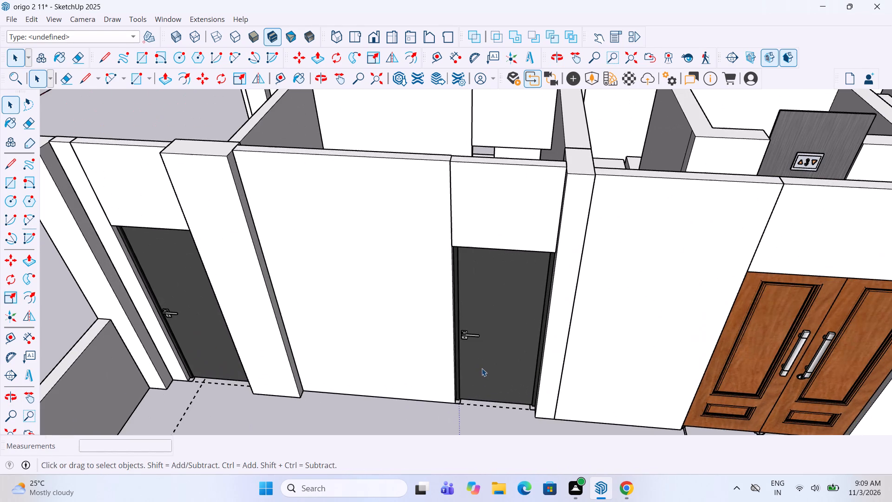
{"action": "left_click", "coordinate": [482, 368]}
{"action": "key", "text": "m"}
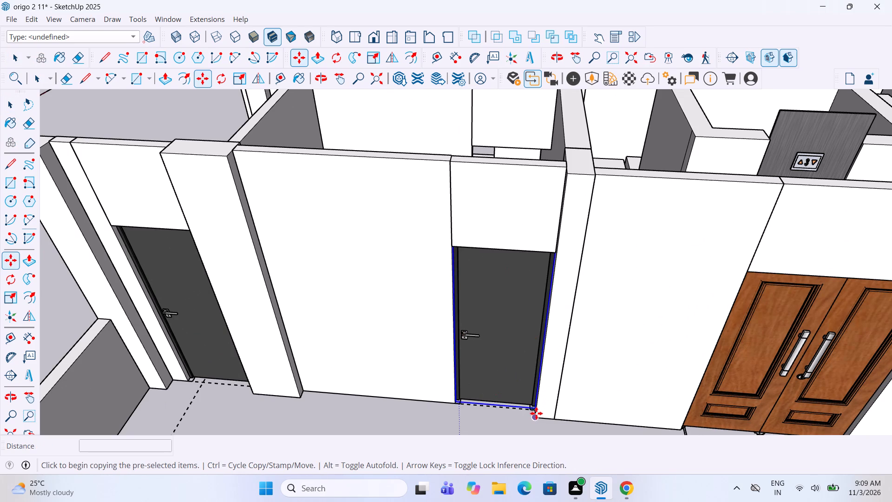
{"action": "left_click", "coordinate": [538, 408]}
{"action": "scroll", "coordinate": [521, 459], "scroll_direction": "down", "scroll_amount": 9}
{"action": "scroll", "coordinate": [520, 383], "scroll_direction": "down", "scroll_amount": 3}
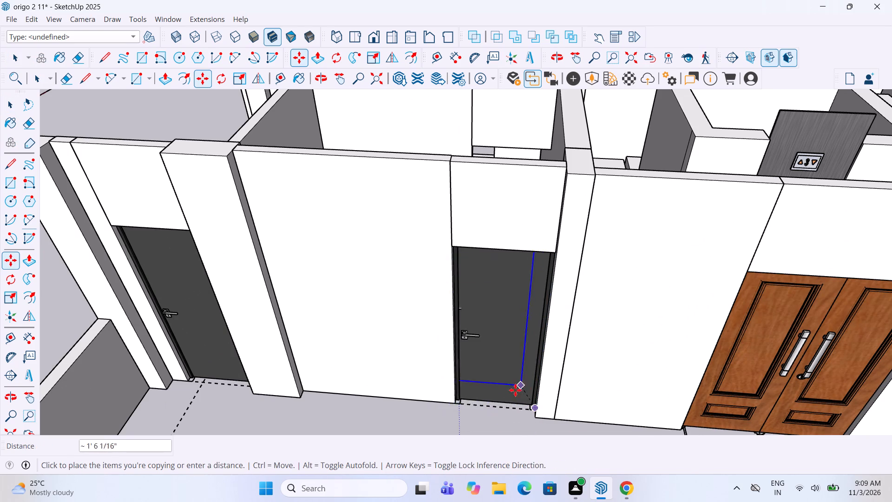
{"action": "scroll", "coordinate": [515, 390], "scroll_direction": "down", "scroll_amount": 7}
{"action": "scroll", "coordinate": [525, 314], "scroll_direction": "up", "scroll_amount": 8}
{"action": "middle_click_drag", "start_coordinate": [519, 339], "coordinate": [527, 372]}
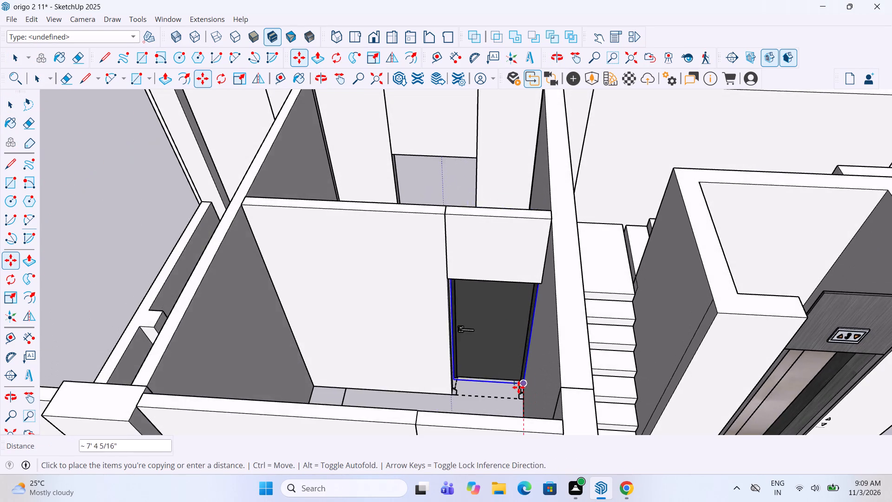
{"action": "scroll", "coordinate": [518, 387], "scroll_direction": "up", "scroll_amount": 8}
{"action": "left_click", "coordinate": [532, 409]}
{"action": "scroll", "coordinate": [492, 389], "scroll_direction": "down", "scroll_amount": 6}
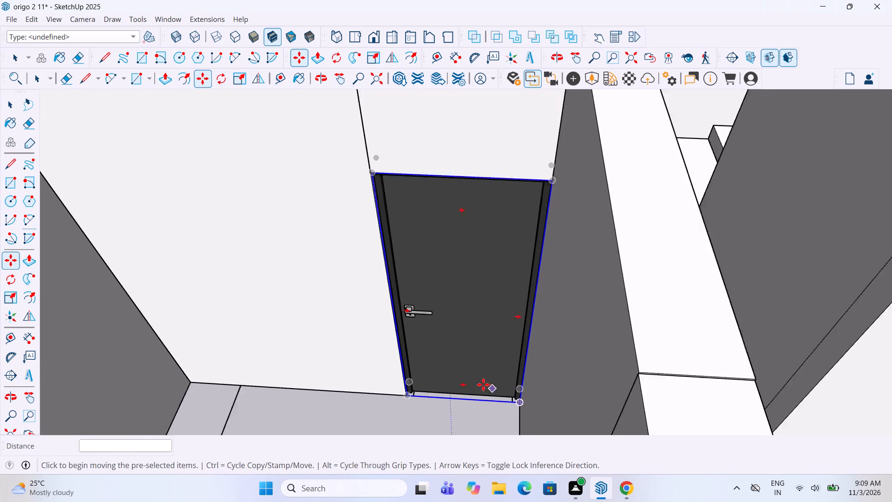
{"action": "key", "text": "space"}
{"action": "left_click", "coordinate": [407, 406]}
Copy the neighbouring floor block's dark toilet door about 38' 10" into the first door opening of the railed block's small toilet block.
{"action": "scroll", "coordinate": [436, 345], "scroll_direction": "down", "scroll_amount": 12}
{"action": "scroll", "coordinate": [497, 233], "scroll_direction": "down", "scroll_amount": 4}
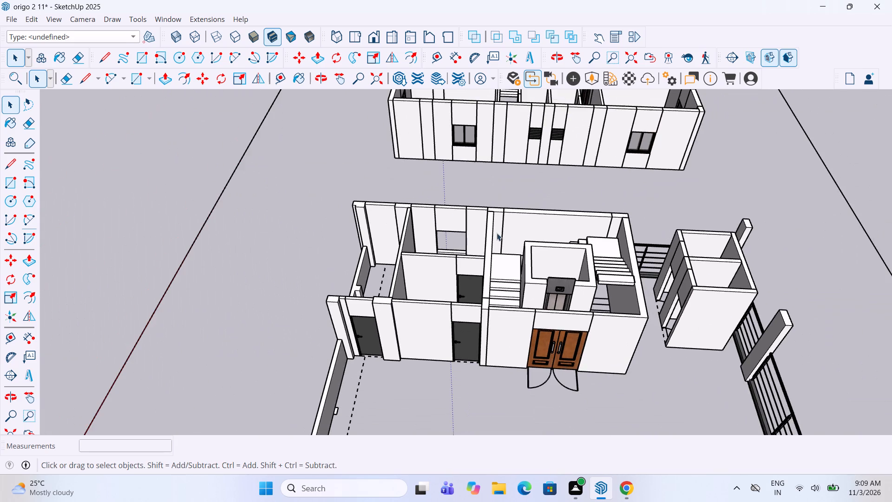
{"action": "middle_click_drag", "start_coordinate": [561, 279], "coordinate": [738, 297]}
{"action": "scroll", "coordinate": [738, 297], "scroll_direction": "down", "scroll_amount": 9}
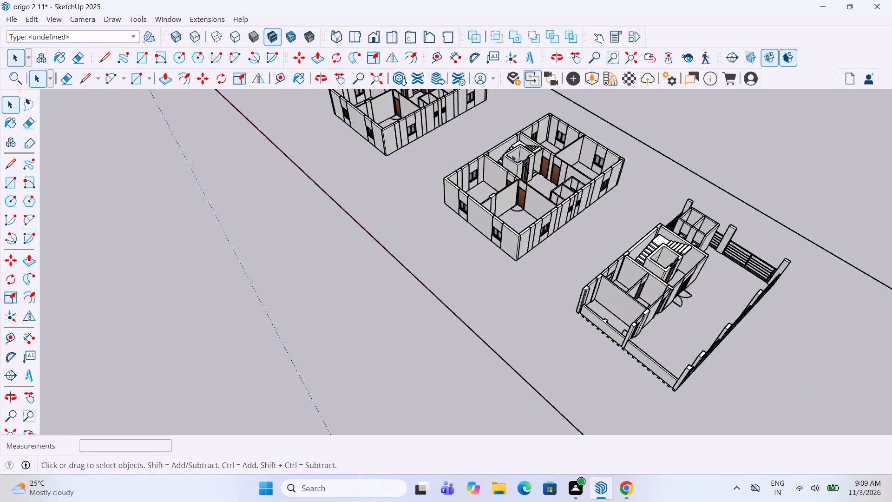
{"action": "middle_click_drag", "start_coordinate": [513, 154], "coordinate": [671, 179]}
{"action": "scroll", "coordinate": [561, 131], "scroll_direction": "up", "scroll_amount": 5}
{"action": "scroll", "coordinate": [488, 160], "scroll_direction": "up", "scroll_amount": 3}
{"action": "middle_click_drag", "start_coordinate": [488, 160], "coordinate": [499, 202]}
{"action": "scroll", "coordinate": [475, 202], "scroll_direction": "up", "scroll_amount": 10}
{"action": "middle_click_drag", "start_coordinate": [475, 202], "coordinate": [484, 225]}
{"action": "scroll", "coordinate": [476, 235], "scroll_direction": "up", "scroll_amount": 4}
{"action": "left_click", "coordinate": [475, 235]}
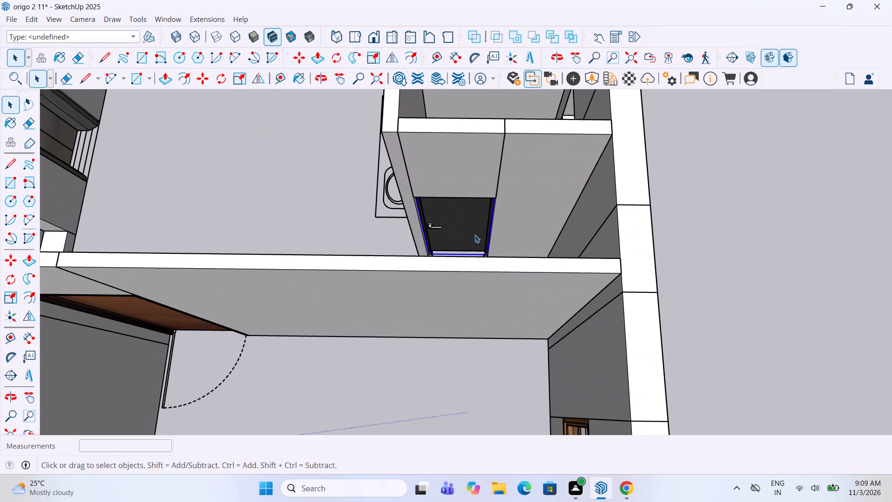
{"action": "middle_click_drag", "start_coordinate": [475, 235], "coordinate": [476, 239]}
{"action": "scroll", "coordinate": [475, 249], "scroll_direction": "up", "scroll_amount": 3}
{"action": "key", "text": "m"}
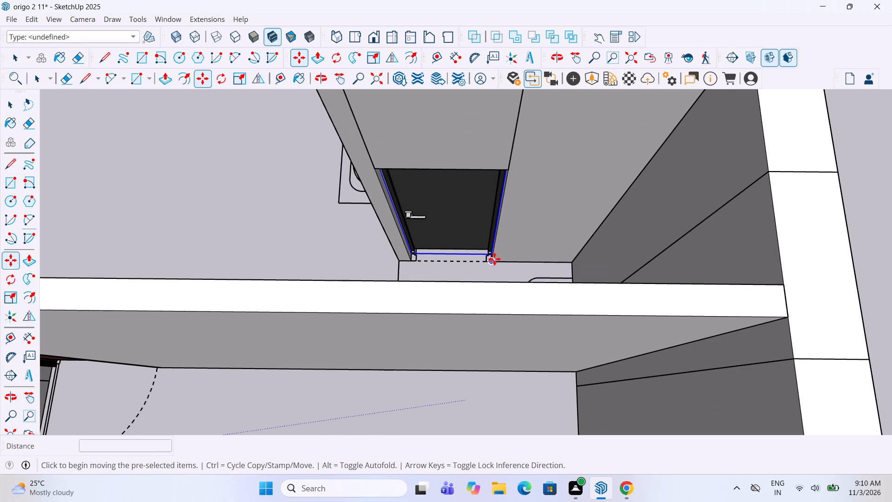
{"action": "scroll", "coordinate": [491, 264], "scroll_direction": "up", "scroll_amount": 4}
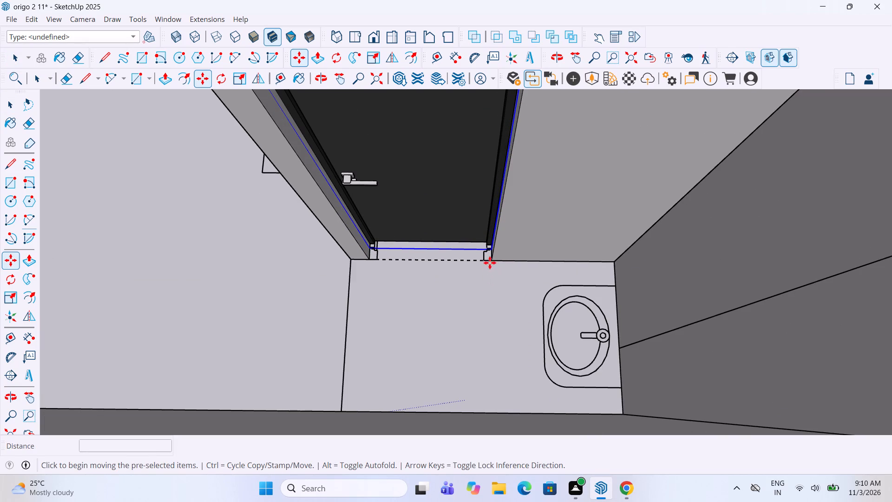
{"action": "left_click", "coordinate": [494, 248]}
{"action": "scroll", "coordinate": [474, 303], "scroll_direction": "down", "scroll_amount": 3}
{"action": "middle_click_drag", "start_coordinate": [477, 281], "coordinate": [473, 246]}
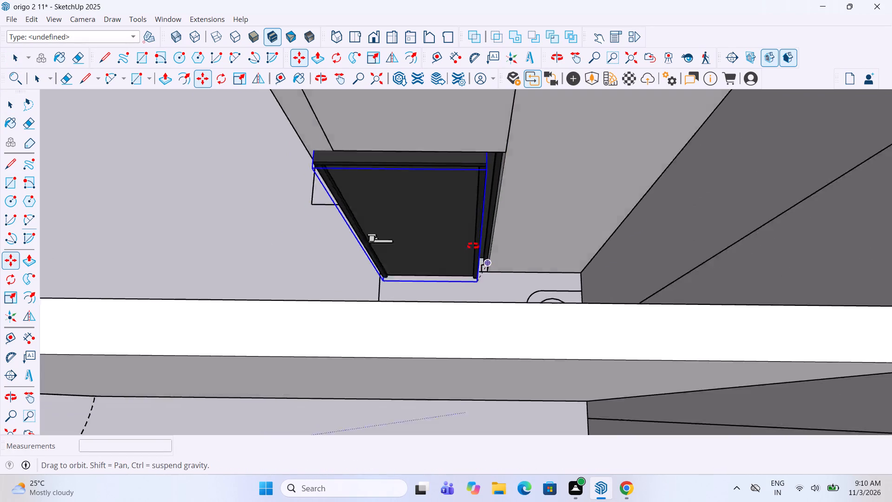
{"action": "middle_click_drag", "start_coordinate": [473, 246], "coordinate": [476, 298]}
{"action": "scroll", "coordinate": [344, 302], "scroll_direction": "down", "scroll_amount": 20}
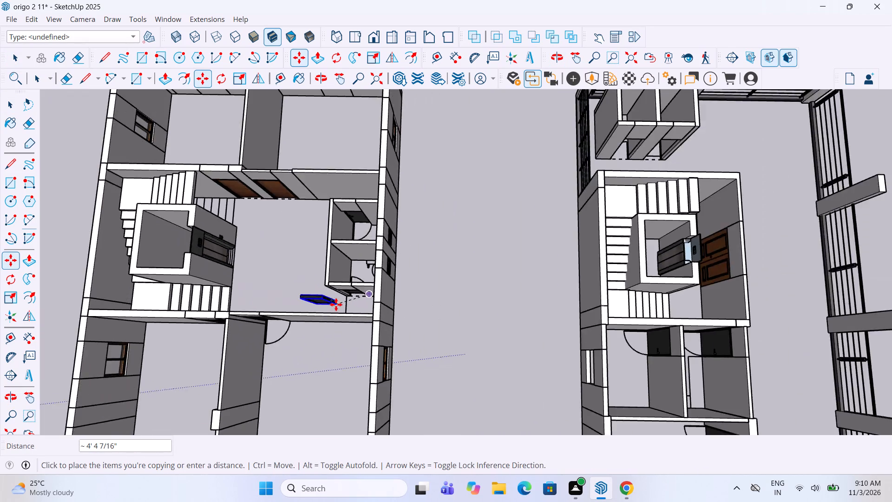
{"action": "scroll", "coordinate": [336, 304], "scroll_direction": "down", "scroll_amount": 7}
{"action": "scroll", "coordinate": [562, 197], "scroll_direction": "up", "scroll_amount": 4}
{"action": "scroll", "coordinate": [448, 244], "scroll_direction": "up", "scroll_amount": 4}
{"action": "middle_click_drag", "start_coordinate": [429, 282], "coordinate": [444, 247]}
{"action": "scroll", "coordinate": [441, 254], "scroll_direction": "up", "scroll_amount": 5}
{"action": "scroll", "coordinate": [410, 292], "scroll_direction": "up", "scroll_amount": 10}
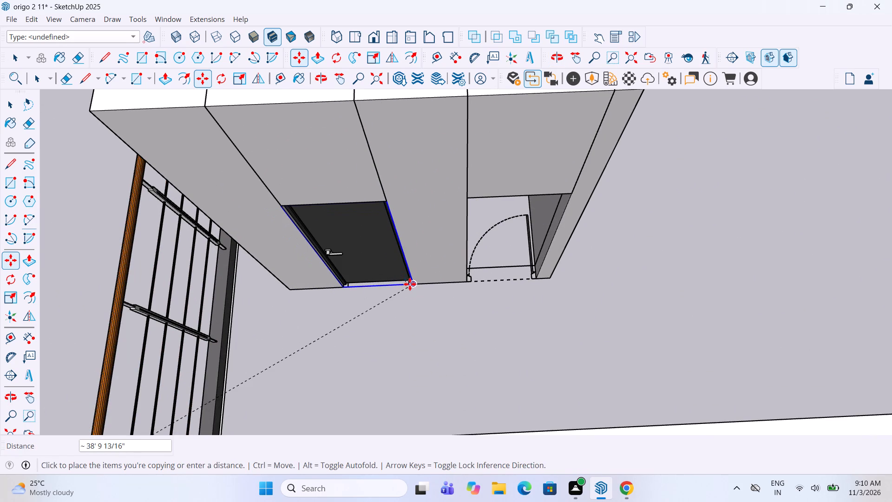
{"action": "left_click", "coordinate": [410, 284]}
Copy the placed dark door along the same wall into the small toilet block's second door opening.
{"action": "key", "text": "m"}
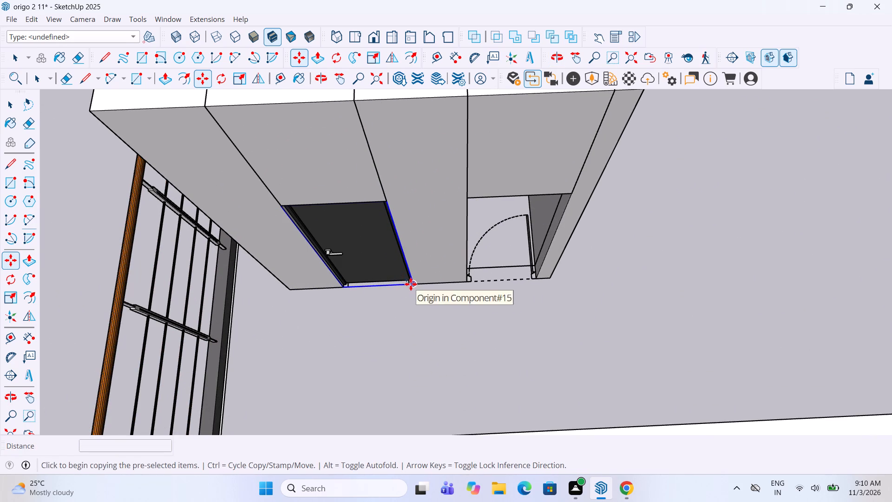
{"action": "left_click", "coordinate": [413, 283]}
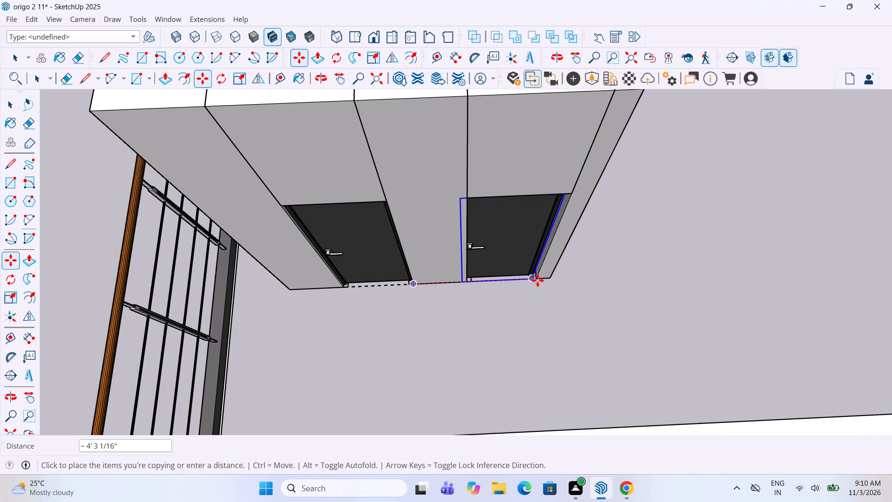
{"action": "left_click", "coordinate": [539, 279]}
{"action": "key", "text": "space"}
{"action": "left_click", "coordinate": [707, 254]}
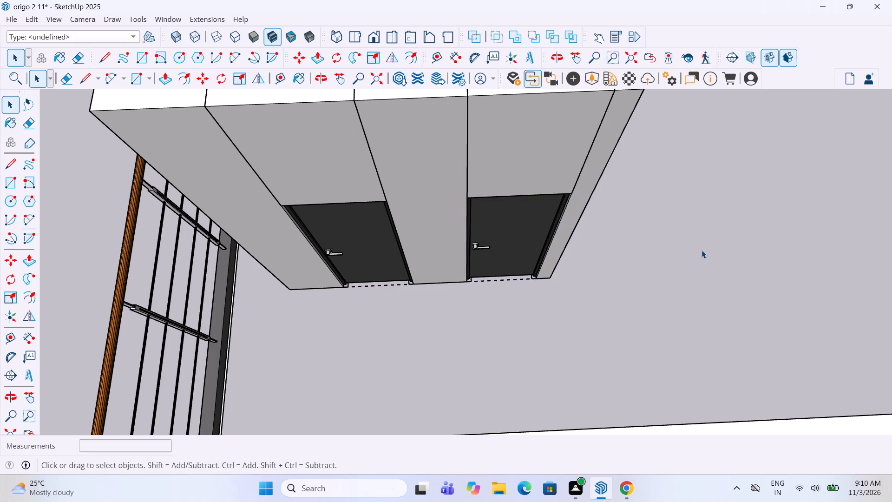
Hide the long room wall that stands in front of the toilets in the neighbouring floor block.
{"action": "scroll", "coordinate": [702, 244], "scroll_direction": "down", "scroll_amount": 18}
{"action": "middle_click_drag", "start_coordinate": [560, 289], "coordinate": [559, 219]}
{"action": "scroll", "coordinate": [464, 388], "scroll_direction": "up", "scroll_amount": 5}
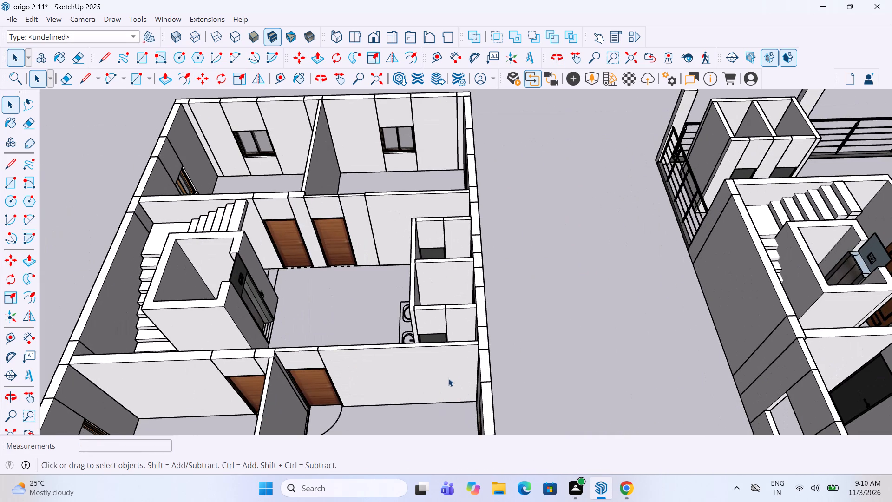
{"action": "left_click", "coordinate": [444, 377]}
{"action": "right_click", "coordinate": [444, 377]}
{"action": "left_click", "coordinate": [480, 206]}
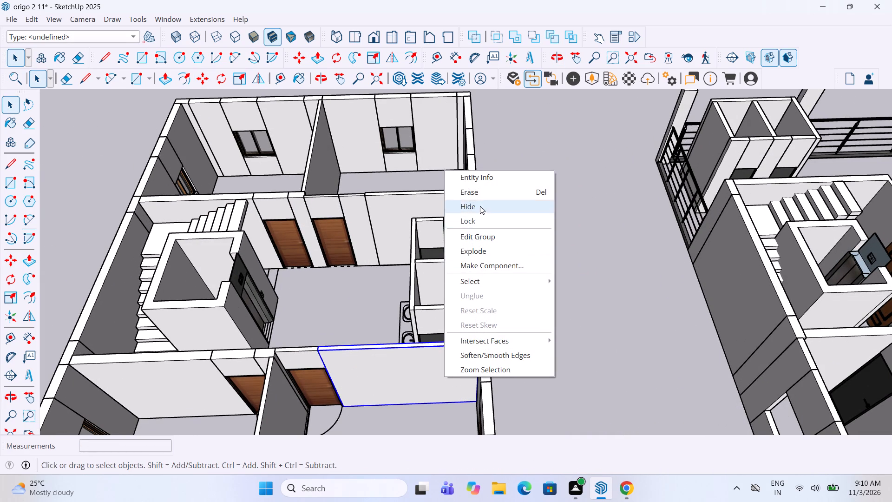
Move the dark toilet door beside the washbasin so its bottom corner meets the opening's jamb at floor level.
{"action": "scroll", "coordinate": [439, 391], "scroll_direction": "up", "scroll_amount": 5}
{"action": "middle_click_drag", "start_coordinate": [439, 390], "coordinate": [443, 346]}
{"action": "scroll", "coordinate": [442, 323], "scroll_direction": "up", "scroll_amount": 5}
{"action": "left_click", "coordinate": [442, 323]}
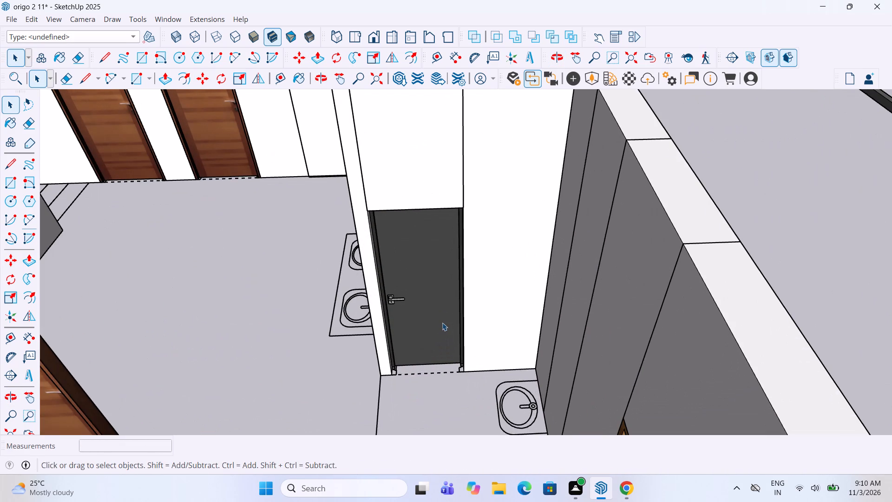
{"action": "scroll", "coordinate": [442, 357], "scroll_direction": "up", "scroll_amount": 10}
{"action": "key", "text": "m"}
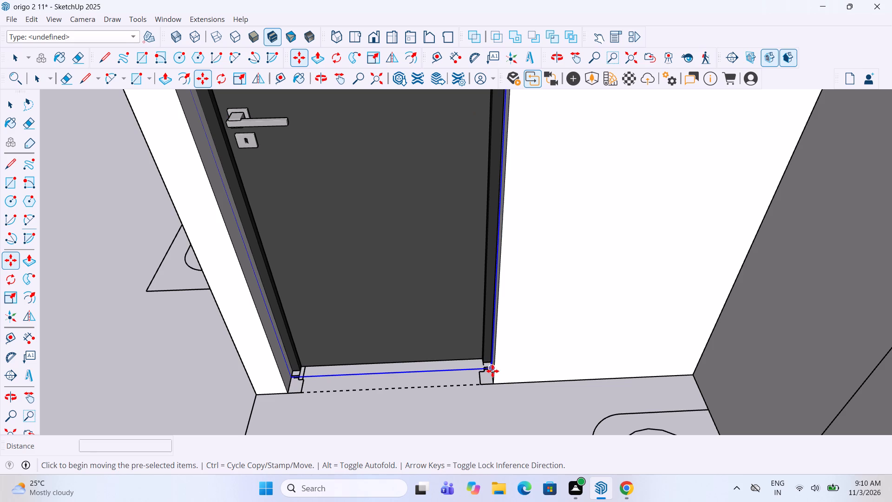
{"action": "left_click", "coordinate": [492, 371]}
{"action": "left_click", "coordinate": [493, 383]}
{"action": "left_click", "coordinate": [493, 384]}
{"action": "key", "text": "space"}
{"action": "left_click", "coordinate": [476, 412]}
Unhide the room wall in front of the toilets and clear the selection.
{"action": "scroll", "coordinate": [469, 407], "scroll_direction": "down", "scroll_amount": 4}
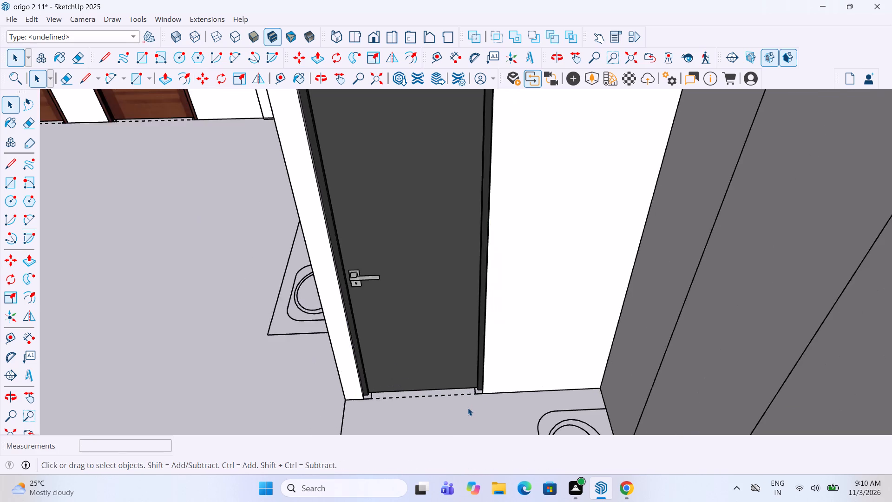
{"action": "scroll", "coordinate": [468, 408], "scroll_direction": "down", "scroll_amount": 12}
{"action": "middle_click_drag", "start_coordinate": [476, 284], "coordinate": [456, 296]}
{"action": "scroll", "coordinate": [436, 277], "scroll_direction": "down", "scroll_amount": 5}
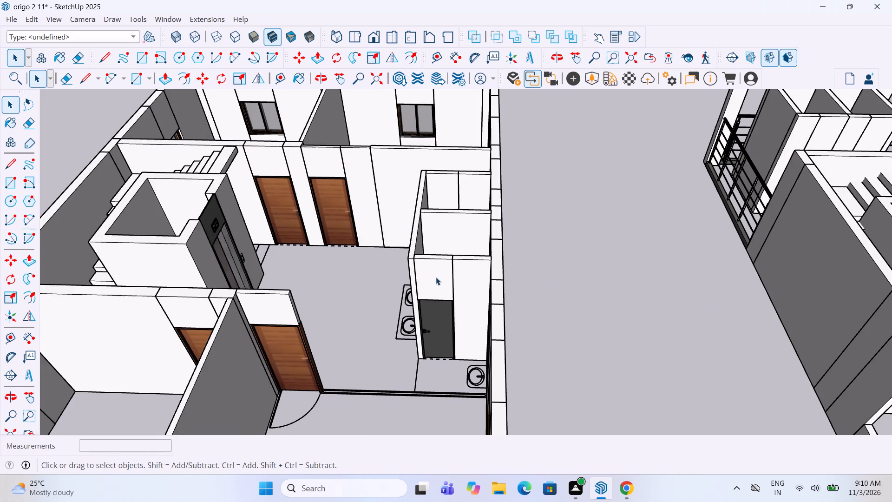
{"action": "left_click", "coordinate": [26, 21]}
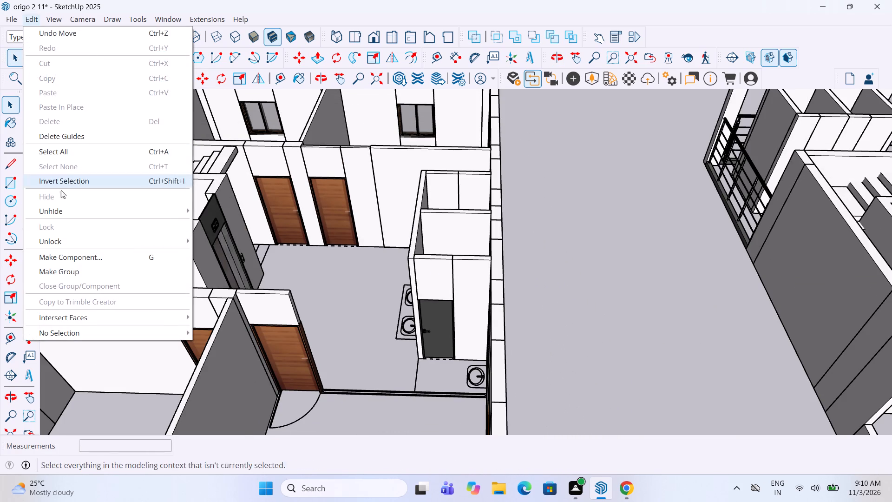
{"action": "left_click", "coordinate": [70, 213]}
{"action": "left_click", "coordinate": [228, 246]}
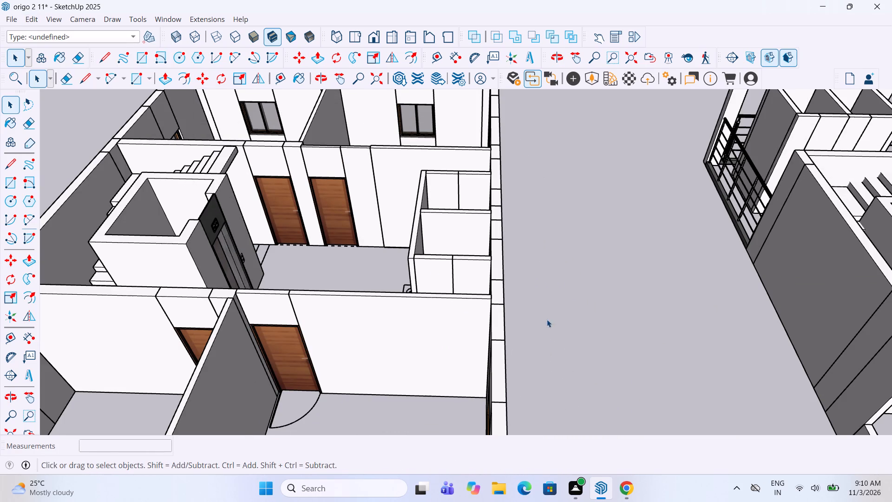
{"action": "key", "text": "space"}
{"action": "left_click", "coordinate": [633, 314]}
Draw a base rectangle of about 32' by 48' between opposite outer corners on the underside of the railed block.
{"action": "scroll", "coordinate": [627, 300], "scroll_direction": "down", "scroll_amount": 20}
{"action": "middle_click_drag", "start_coordinate": [558, 343], "coordinate": [558, 343]}
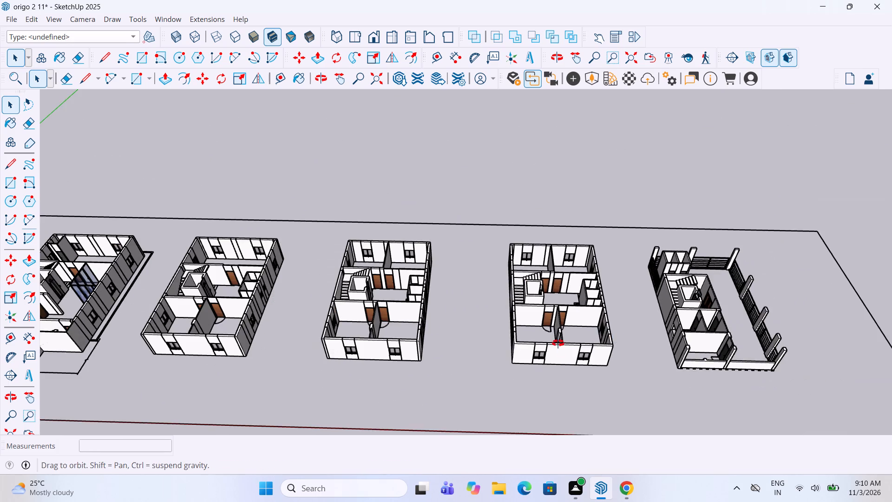
{"action": "middle_click_drag", "start_coordinate": [558, 343], "coordinate": [533, 172]}
{"action": "scroll", "coordinate": [532, 311], "scroll_direction": "down", "scroll_amount": 3}
{"action": "middle_click_drag", "start_coordinate": [582, 380], "coordinate": [588, 266]}
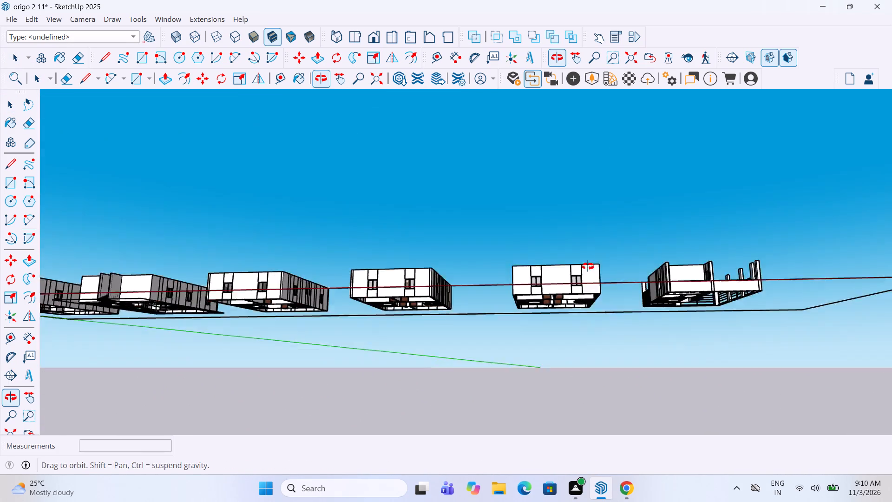
{"action": "middle_click_drag", "start_coordinate": [588, 266], "coordinate": [587, 222]}
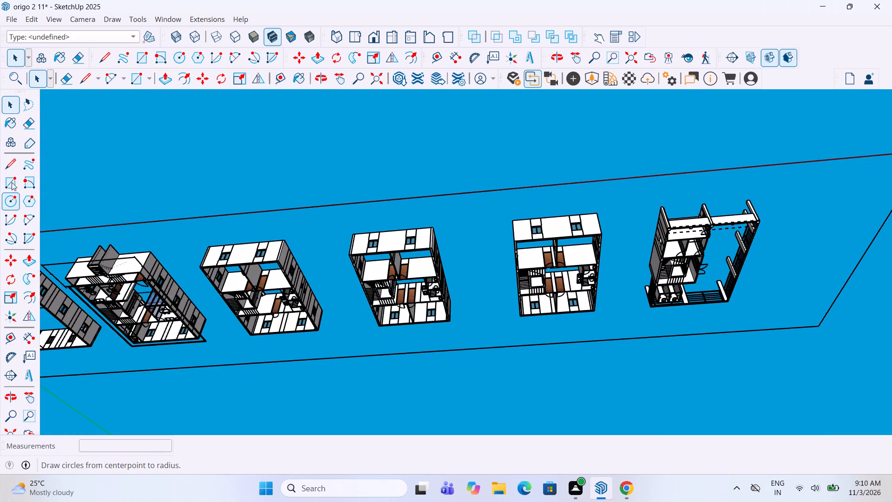
{"action": "left_click", "coordinate": [9, 176]}
{"action": "scroll", "coordinate": [771, 251], "scroll_direction": "up", "scroll_amount": 14}
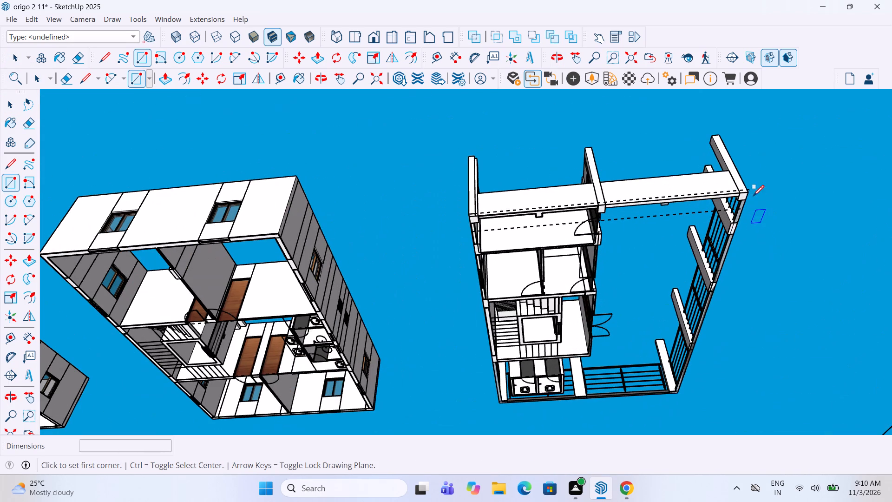
{"action": "left_click", "coordinate": [748, 193]}
{"action": "scroll", "coordinate": [524, 422], "scroll_direction": "up", "scroll_amount": 12}
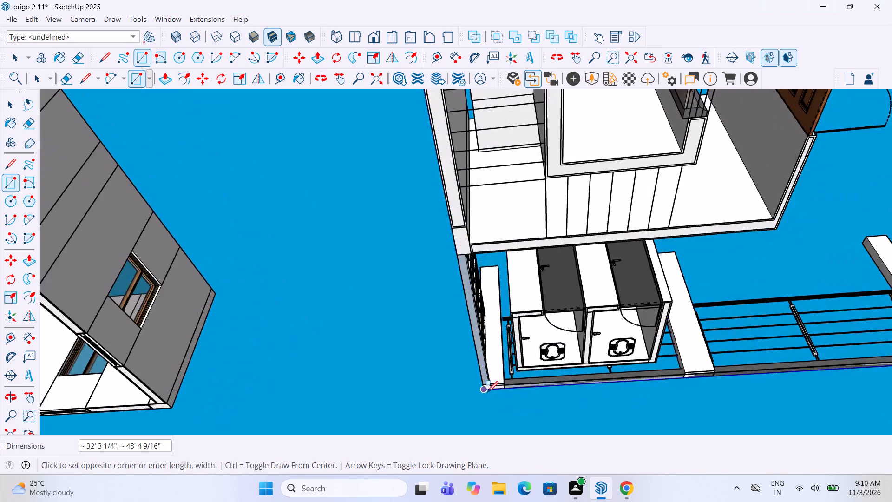
{"action": "scroll", "coordinate": [487, 393], "scroll_direction": "up", "scroll_amount": 3}
{"action": "left_click", "coordinate": [480, 386]}
Draw a base rectangle between opposite outer corners on the underside of the floor block beside the railed block.
{"action": "scroll", "coordinate": [680, 386], "scroll_direction": "down", "scroll_amount": 15}
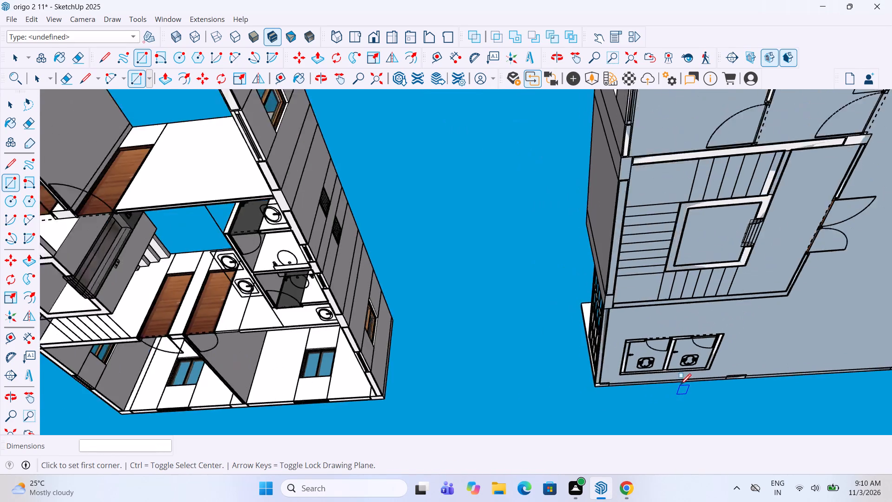
{"action": "scroll", "coordinate": [680, 386], "scroll_direction": "down", "scroll_amount": 2}
{"action": "left_click", "coordinate": [423, 167]}
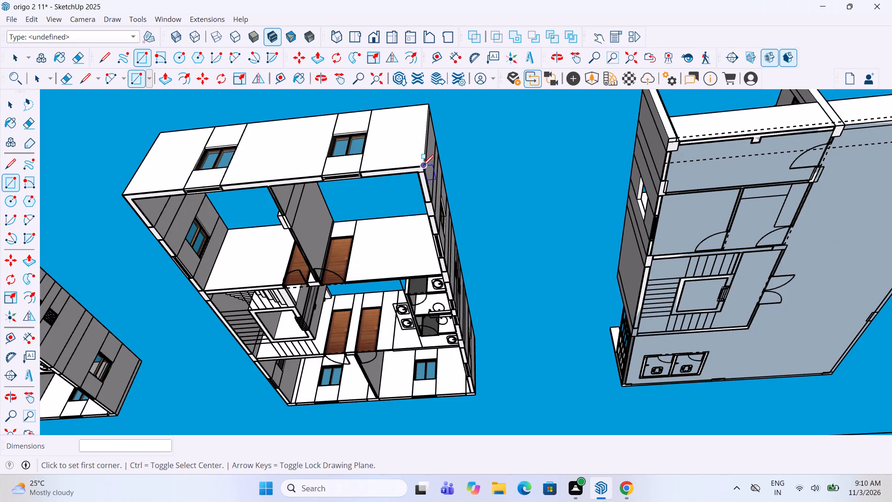
{"action": "scroll", "coordinate": [653, 183], "scroll_direction": "down", "scroll_amount": 9}
{"action": "scroll", "coordinate": [446, 269], "scroll_direction": "up", "scroll_amount": 4}
{"action": "scroll", "coordinate": [444, 322], "scroll_direction": "up", "scroll_amount": 6}
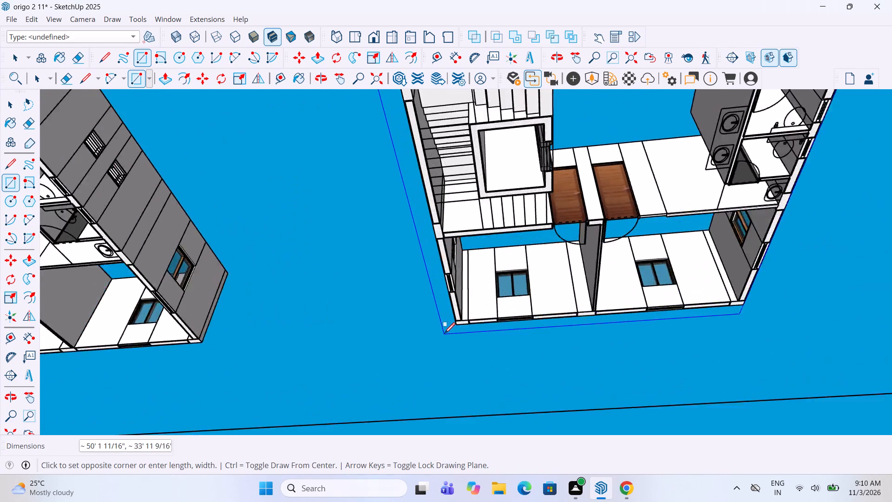
{"action": "scroll", "coordinate": [444, 335], "scroll_direction": "up", "scroll_amount": 7}
{"action": "left_click", "coordinate": [460, 317]}
Draw a base rectangle between opposite outer corners on the underside of the next open block, which has two pairs of wooden doors.
{"action": "scroll", "coordinate": [650, 381], "scroll_direction": "down", "scroll_amount": 10}
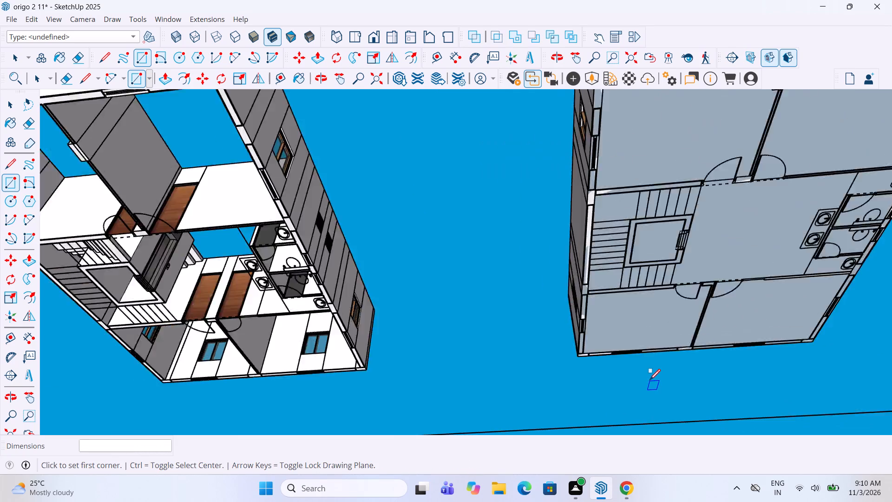
{"action": "scroll", "coordinate": [649, 381], "scroll_direction": "down", "scroll_amount": 8}
{"action": "scroll", "coordinate": [466, 289], "scroll_direction": "up", "scroll_amount": 10}
{"action": "left_click", "coordinate": [493, 224]}
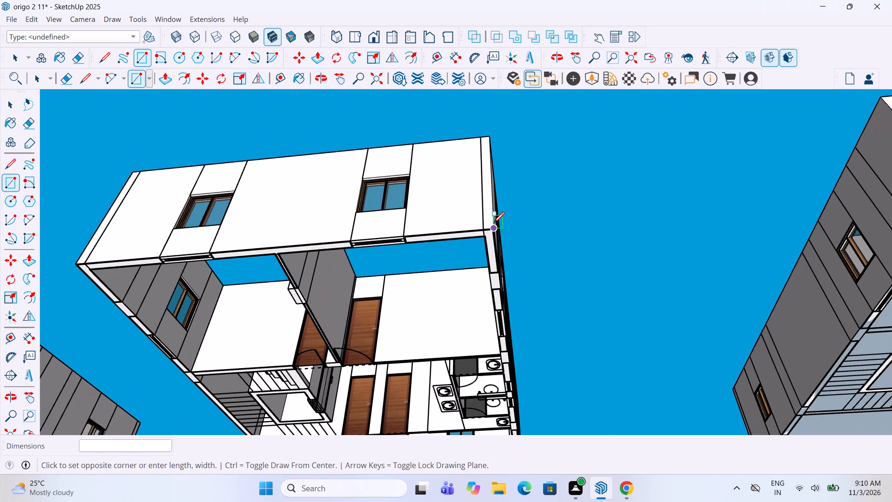
{"action": "scroll", "coordinate": [704, 188], "scroll_direction": "down", "scroll_amount": 11}
{"action": "scroll", "coordinate": [481, 377], "scroll_direction": "up", "scroll_amount": 7}
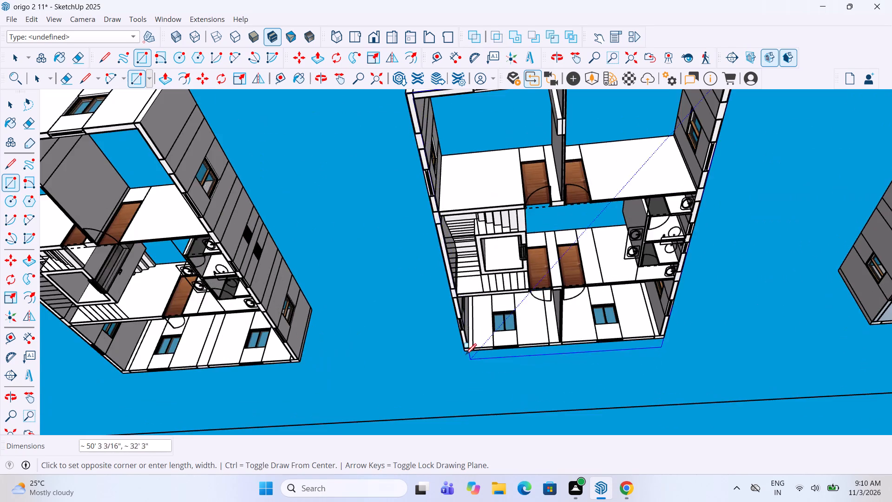
{"action": "scroll", "coordinate": [466, 356], "scroll_direction": "up", "scroll_amount": 9}
{"action": "left_click", "coordinate": [466, 346]}
Draw a base rectangle of about 32' by 48' across the underside of the block with the single corridor door.
{"action": "scroll", "coordinate": [634, 335], "scroll_direction": "down", "scroll_amount": 7}
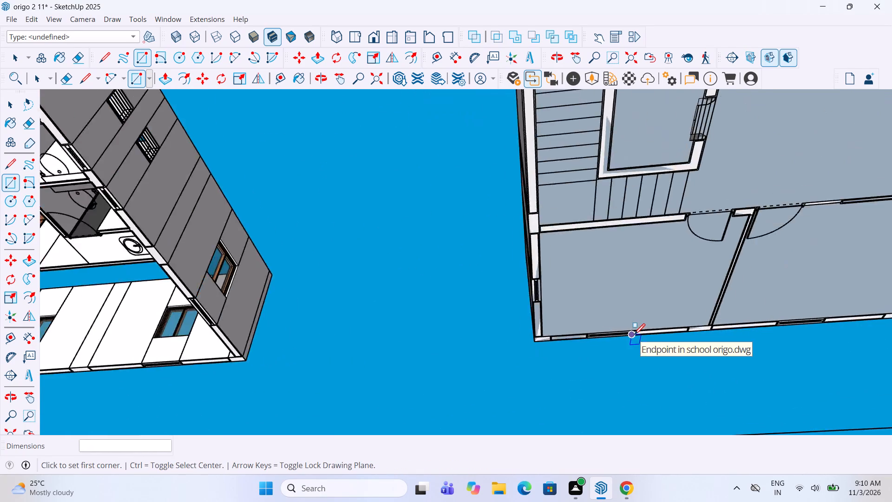
{"action": "scroll", "coordinate": [634, 336], "scroll_direction": "down", "scroll_amount": 9}
{"action": "scroll", "coordinate": [468, 218], "scroll_direction": "up", "scroll_amount": 3}
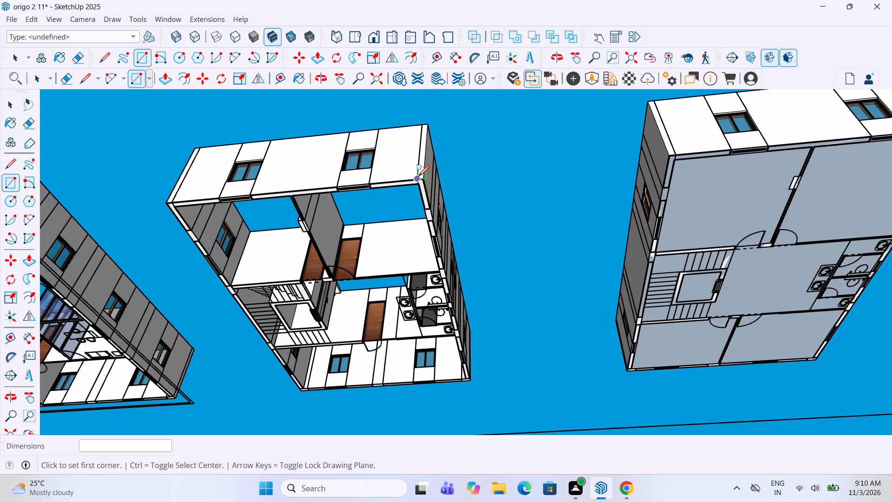
{"action": "left_click", "coordinate": [424, 179]}
{"action": "scroll", "coordinate": [679, 178], "scroll_direction": "down", "scroll_amount": 9}
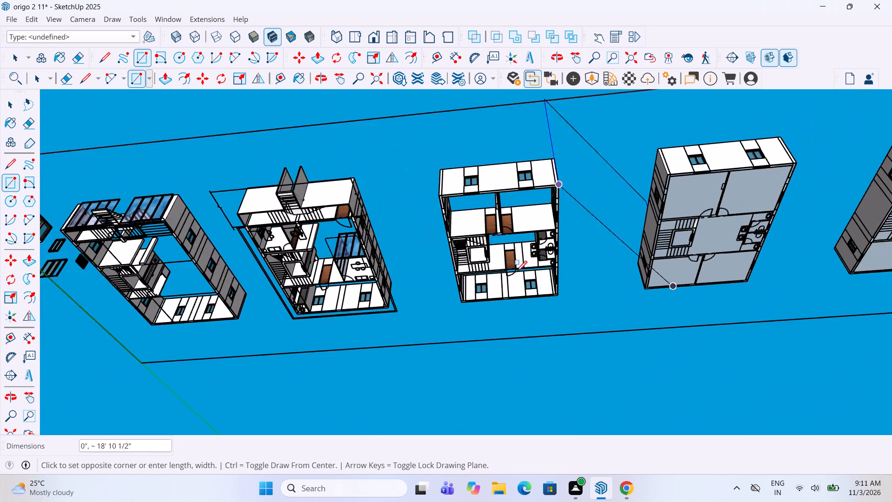
{"action": "scroll", "coordinate": [513, 278], "scroll_direction": "up", "scroll_amount": 4}
{"action": "scroll", "coordinate": [481, 312], "scroll_direction": "up", "scroll_amount": 3}
{"action": "scroll", "coordinate": [433, 323], "scroll_direction": "up", "scroll_amount": 10}
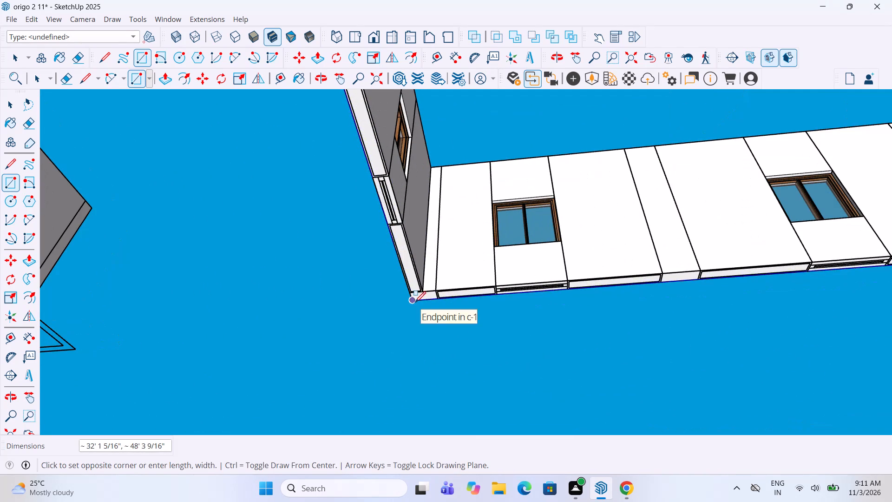
{"action": "left_click", "coordinate": [415, 304]}
Draw a base rectangle of about 32' by 48' between outer wall corners beneath the furnished block with the projecting front stair.
{"action": "scroll", "coordinate": [686, 307], "scroll_direction": "down", "scroll_amount": 17}
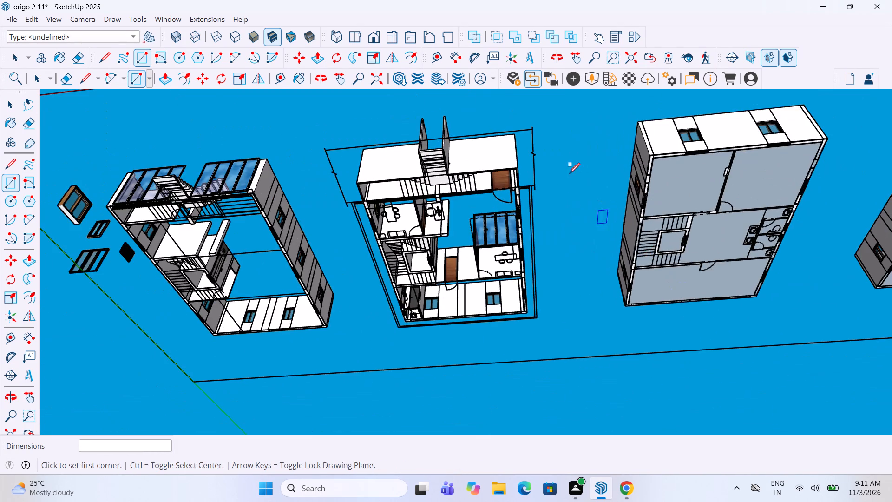
{"action": "scroll", "coordinate": [560, 174], "scroll_direction": "up", "scroll_amount": 3}
{"action": "scroll", "coordinate": [505, 165], "scroll_direction": "up", "scroll_amount": 9}
{"action": "left_click", "coordinate": [505, 162]}
{"action": "scroll", "coordinate": [665, 156], "scroll_direction": "down", "scroll_amount": 4}
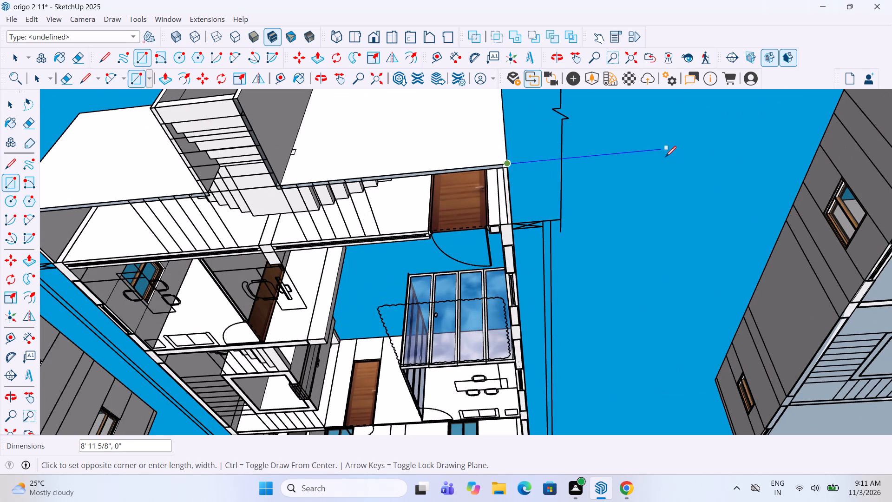
{"action": "scroll", "coordinate": [665, 158], "scroll_direction": "down", "scroll_amount": 12}
{"action": "middle_click_drag", "start_coordinate": [564, 243], "coordinate": [549, 170]}
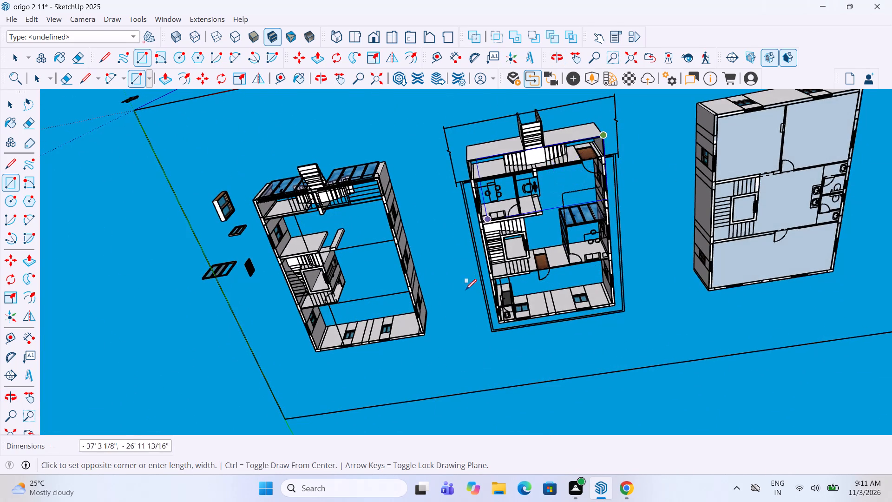
{"action": "scroll", "coordinate": [473, 309], "scroll_direction": "up", "scroll_amount": 3}
{"action": "scroll", "coordinate": [516, 338], "scroll_direction": "up", "scroll_amount": 10}
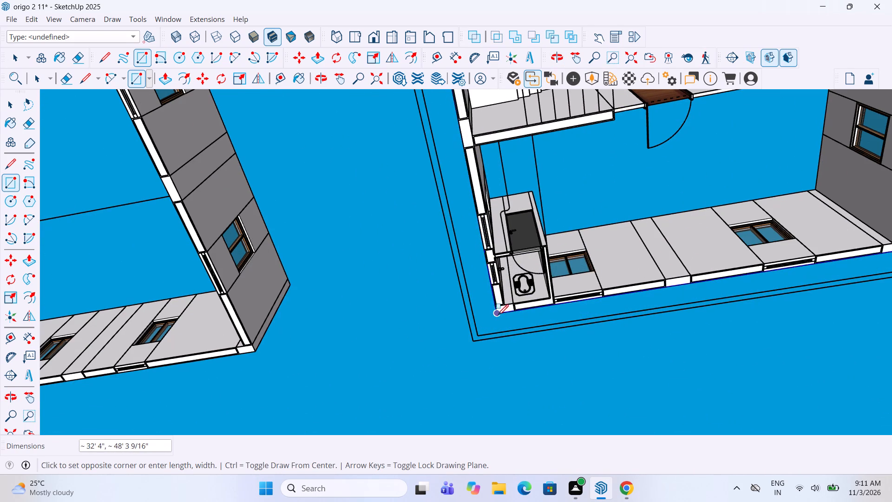
{"action": "left_click", "coordinate": [498, 317]}
Draw a base rectangle of about 48' by 32' between opposite outer corners beneath the glazed-front block, and leave the Rectangle tool.
{"action": "scroll", "coordinate": [658, 325], "scroll_direction": "down", "scroll_amount": 17}
{"action": "scroll", "coordinate": [533, 198], "scroll_direction": "up", "scroll_amount": 2}
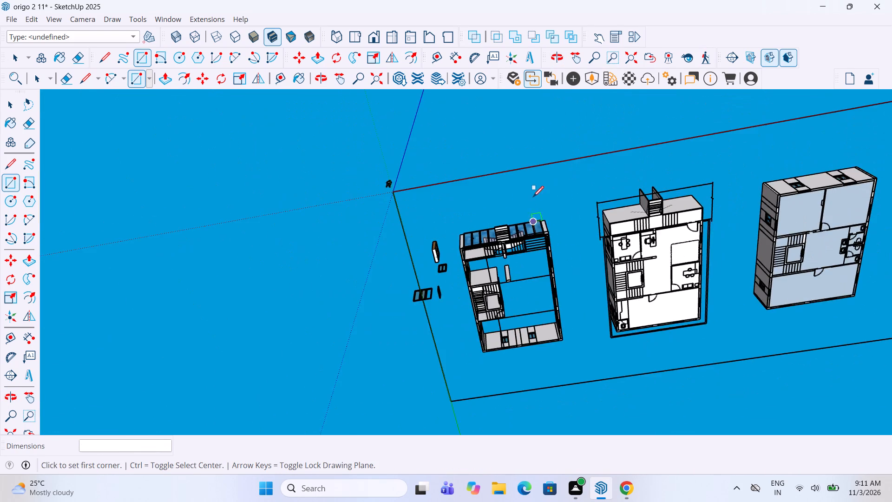
{"action": "scroll", "coordinate": [533, 198], "scroll_direction": "up", "scroll_amount": 3}
{"action": "scroll", "coordinate": [538, 258], "scroll_direction": "up", "scroll_amount": 13}
{"action": "left_click", "coordinate": [562, 257]}
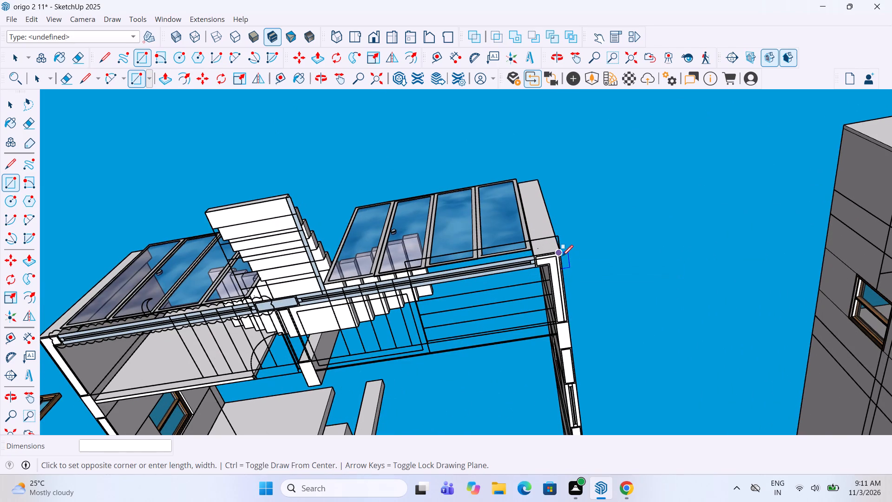
{"action": "scroll", "coordinate": [652, 221], "scroll_direction": "down", "scroll_amount": 16}
{"action": "scroll", "coordinate": [510, 397], "scroll_direction": "up", "scroll_amount": 4}
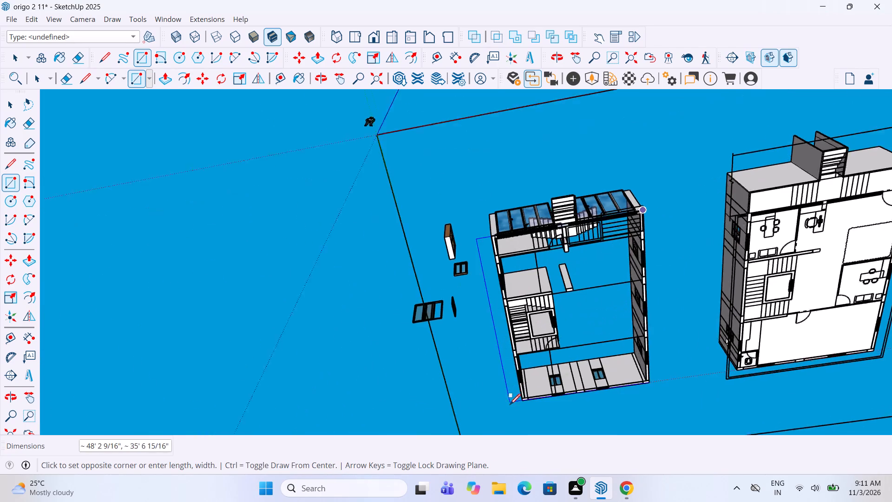
{"action": "scroll", "coordinate": [510, 406], "scroll_direction": "up", "scroll_amount": 17}
{"action": "scroll", "coordinate": [526, 389], "scroll_direction": "up", "scroll_amount": 5}
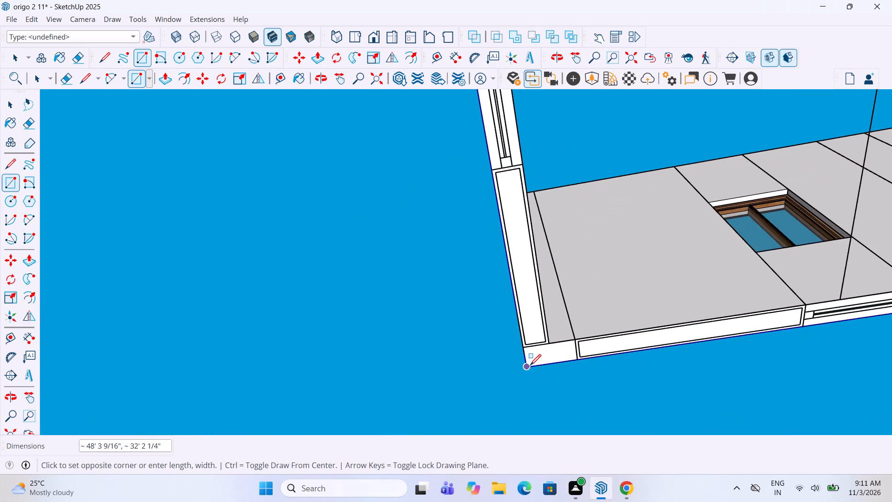
{"action": "left_click", "coordinate": [530, 366]}
{"action": "key", "text": "space"}
Delete the loose two-pane window, wooden door, thin dark panel and three-panel window standing beside the glazed-front block.
{"action": "scroll", "coordinate": [440, 359], "scroll_direction": "down", "scroll_amount": 6}
{"action": "middle_click_drag", "start_coordinate": [503, 275], "coordinate": [507, 396]}
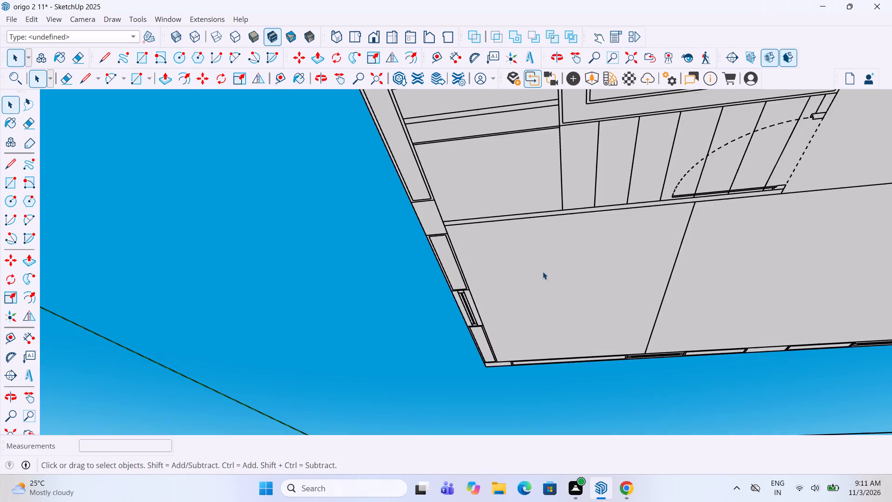
{"action": "middle_click_drag", "start_coordinate": [543, 271], "coordinate": [547, 389]}
{"action": "scroll", "coordinate": [535, 301], "scroll_direction": "down", "scroll_amount": 20}
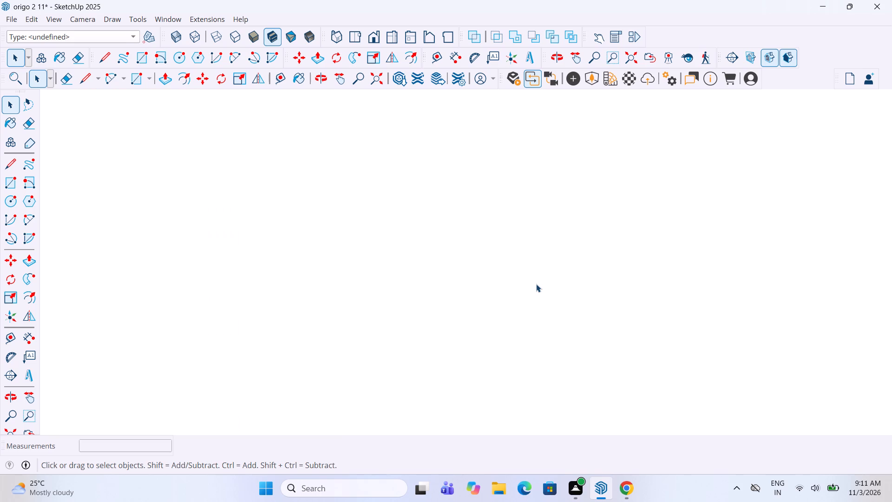
{"action": "scroll", "coordinate": [536, 284], "scroll_direction": "down", "scroll_amount": 5}
{"action": "key", "text": "x"}
{"action": "key", "text": "x"}
{"action": "key", "text": "x"}
{"action": "middle_click_drag", "start_coordinate": [538, 238], "coordinate": [555, 362]}
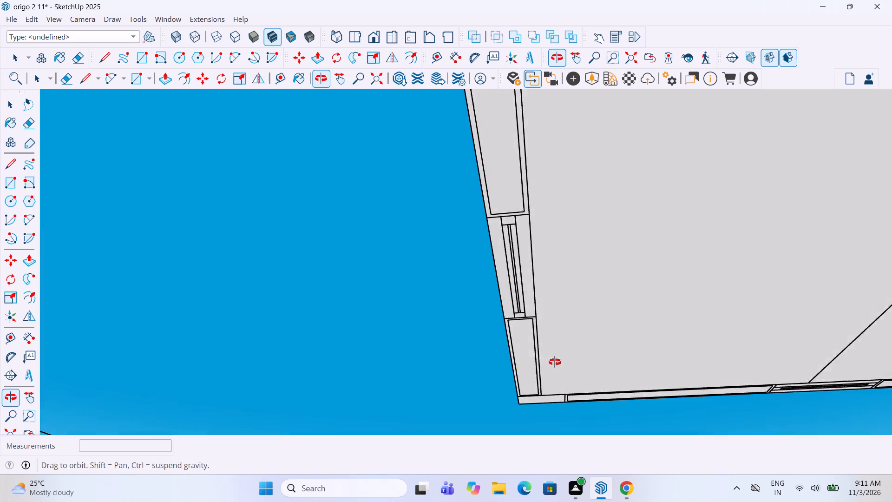
{"action": "middle_click_drag", "start_coordinate": [555, 362], "coordinate": [556, 368]}
{"action": "scroll", "coordinate": [547, 287], "scroll_direction": "down", "scroll_amount": 20}
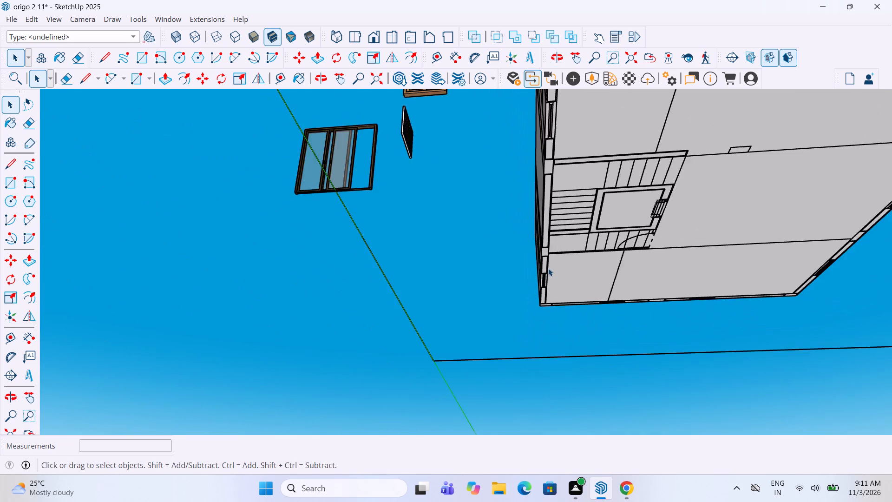
{"action": "scroll", "coordinate": [548, 268], "scroll_direction": "down", "scroll_amount": 4}
{"action": "middle_click_drag", "start_coordinate": [596, 226], "coordinate": [597, 288]}
{"action": "scroll", "coordinate": [579, 298], "scroll_direction": "down", "scroll_amount": 9}
{"action": "middle_click_drag", "start_coordinate": [630, 232], "coordinate": [630, 239]}
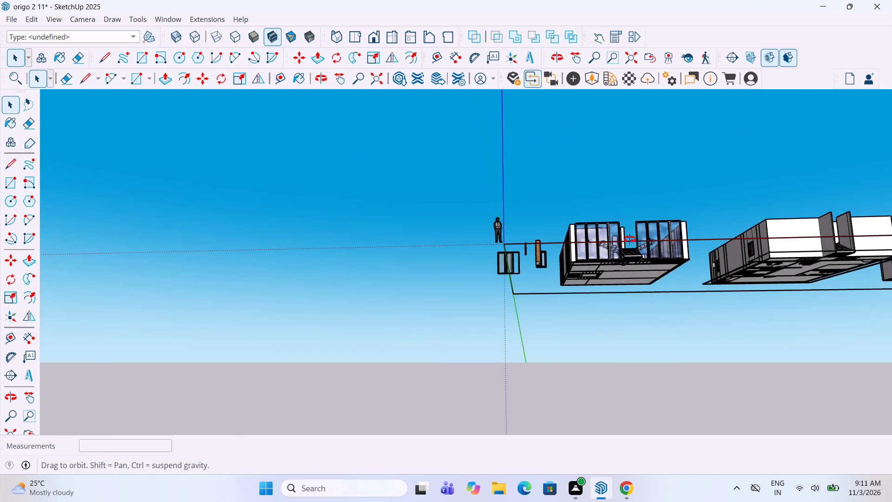
{"action": "middle_click_drag", "start_coordinate": [630, 239], "coordinate": [630, 405]}
{"action": "middle_click_drag", "start_coordinate": [633, 269], "coordinate": [633, 297]}
{"action": "scroll", "coordinate": [556, 269], "scroll_direction": "up", "scroll_amount": 10}
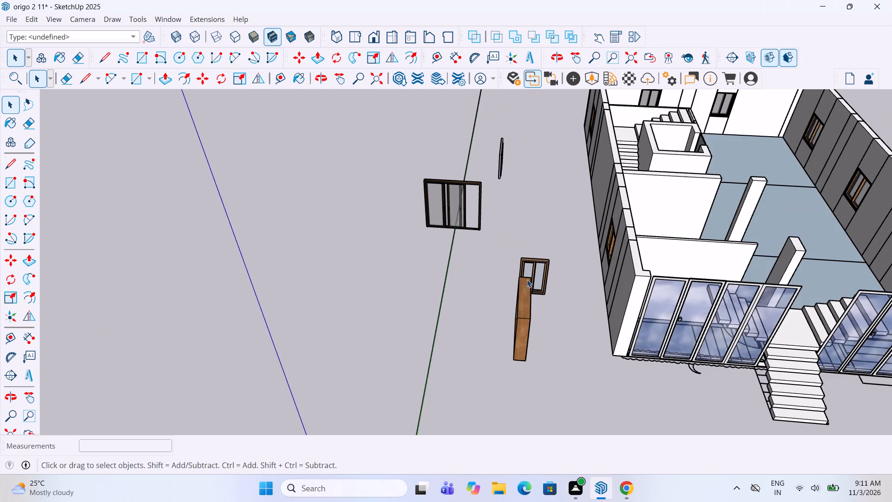
{"action": "left_click", "coordinate": [544, 266]}
{"action": "key", "text": "Delete"}
{"action": "left_click", "coordinate": [523, 309]}
{"action": "key", "text": "Delete"}
{"action": "left_click", "coordinate": [472, 205]}
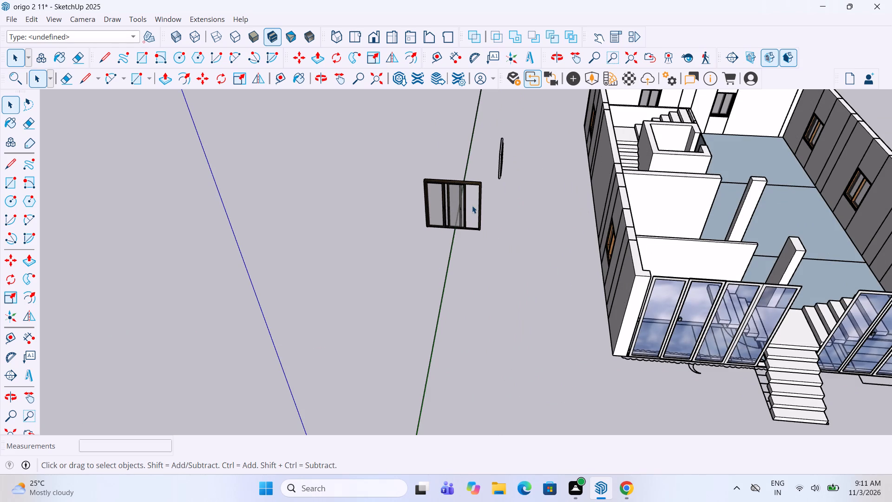
{"action": "key", "text": "Delete"}
{"action": "left_click", "coordinate": [502, 151]}
{"action": "key", "text": "Delete"}
{"action": "left_click", "coordinate": [477, 207]}
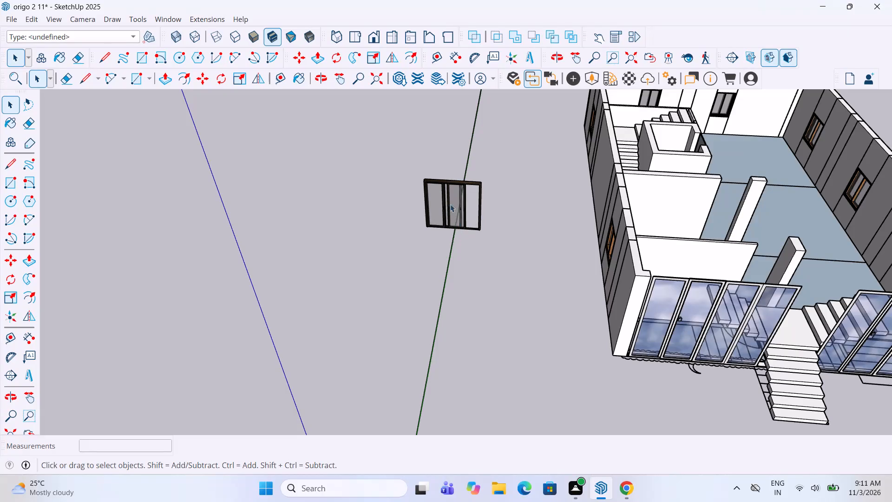
{"action": "left_click", "coordinate": [446, 199]}
{"action": "key", "text": "Delete"}
Reverse the floor face of the glazed-front block.
{"action": "scroll", "coordinate": [411, 207], "scroll_direction": "down", "scroll_amount": 9}
{"action": "middle_click_drag", "start_coordinate": [551, 186], "coordinate": [549, 222]}
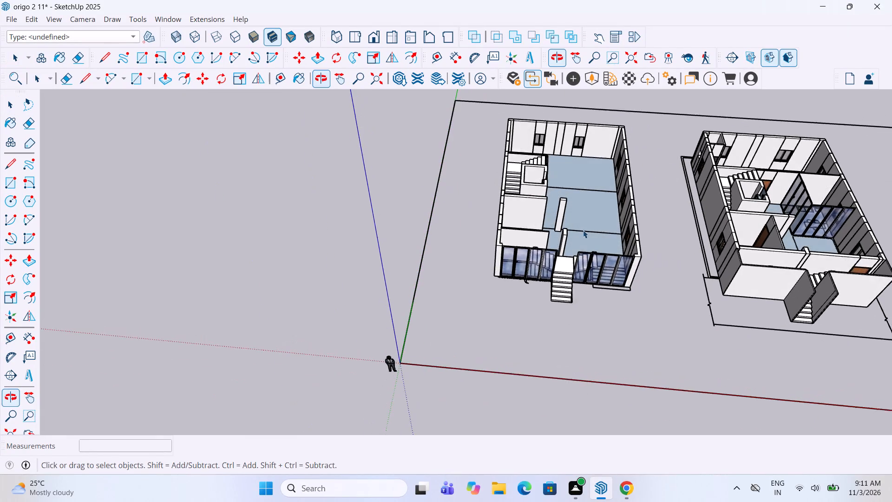
{"action": "scroll", "coordinate": [611, 201], "scroll_direction": "up", "scroll_amount": 3}
{"action": "middle_click_drag", "start_coordinate": [591, 179], "coordinate": [594, 231]}
{"action": "scroll", "coordinate": [544, 285], "scroll_direction": "down", "scroll_amount": 4}
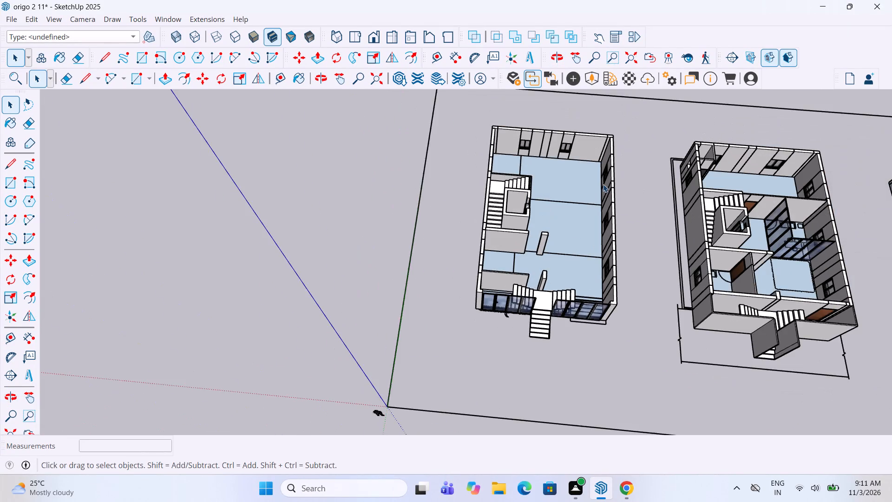
{"action": "scroll", "coordinate": [603, 184], "scroll_direction": "up", "scroll_amount": 1}
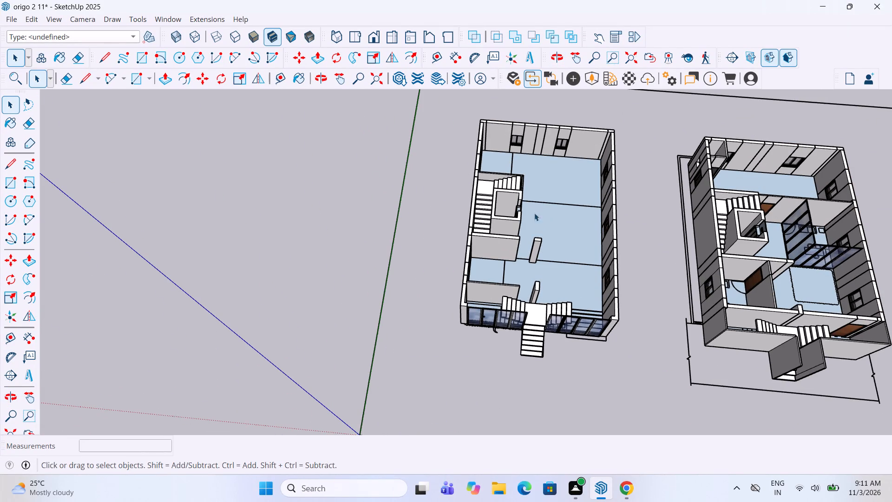
{"action": "left_click", "coordinate": [555, 220]}
{"action": "right_click", "coordinate": [555, 220]}
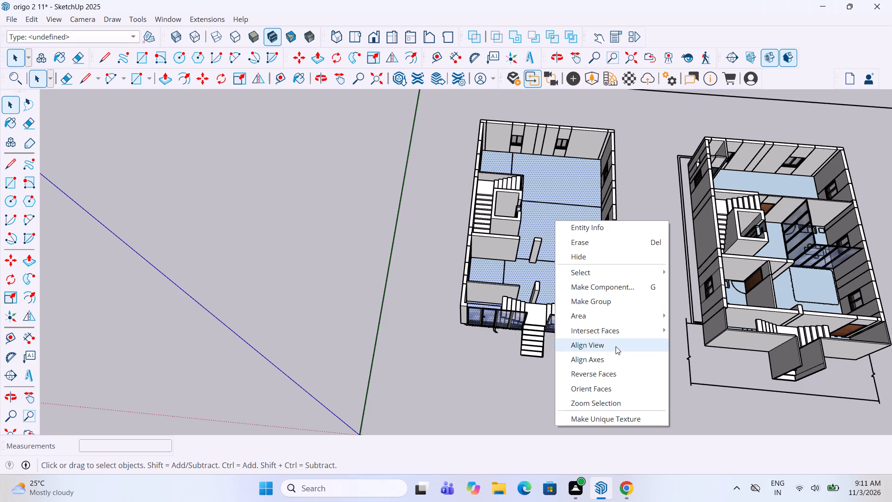
{"action": "left_click", "coordinate": [609, 375]}
Reverse the floor face of the furnished block with the projecting front stair and clear the selection.
{"action": "scroll", "coordinate": [471, 284], "scroll_direction": "down", "scroll_amount": 4}
{"action": "scroll", "coordinate": [749, 281], "scroll_direction": "up", "scroll_amount": 5}
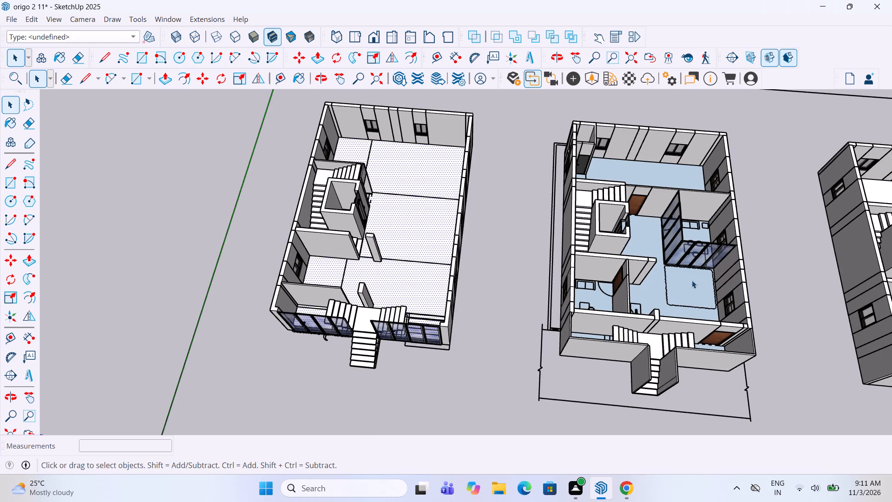
{"action": "left_click", "coordinate": [692, 280]}
{"action": "right_click", "coordinate": [692, 280]}
{"action": "left_click", "coordinate": [763, 395]}
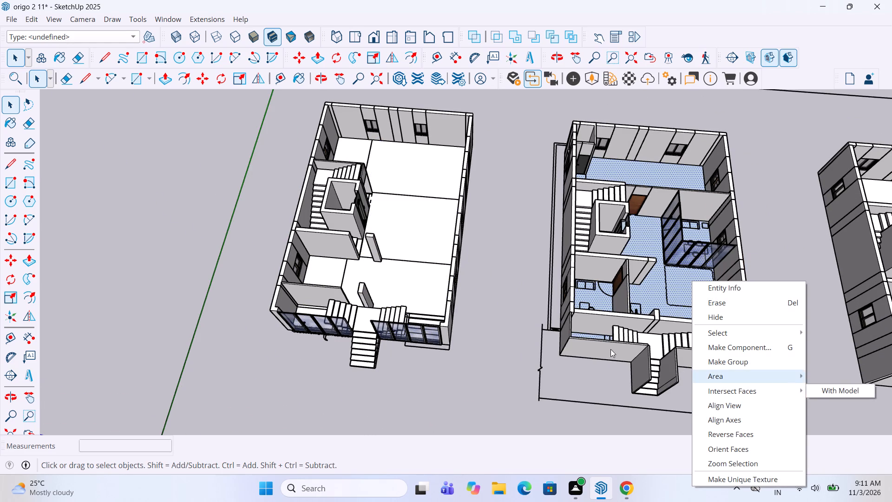
{"action": "scroll", "coordinate": [152, 227], "scroll_direction": "down", "scroll_amount": 6}
{"action": "left_click", "coordinate": [732, 432]}
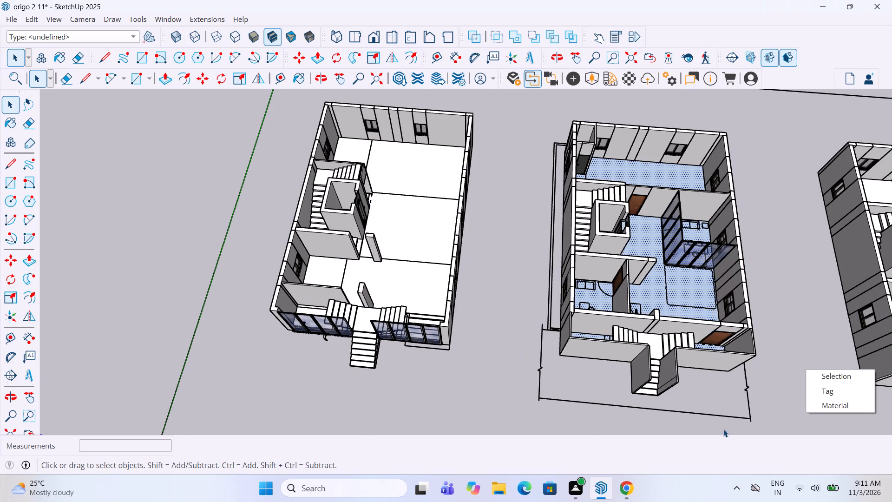
{"action": "scroll", "coordinate": [199, 198], "scroll_direction": "down", "scroll_amount": 7}
{"action": "key", "text": "space"}
{"action": "left_click", "coordinate": [530, 314]}
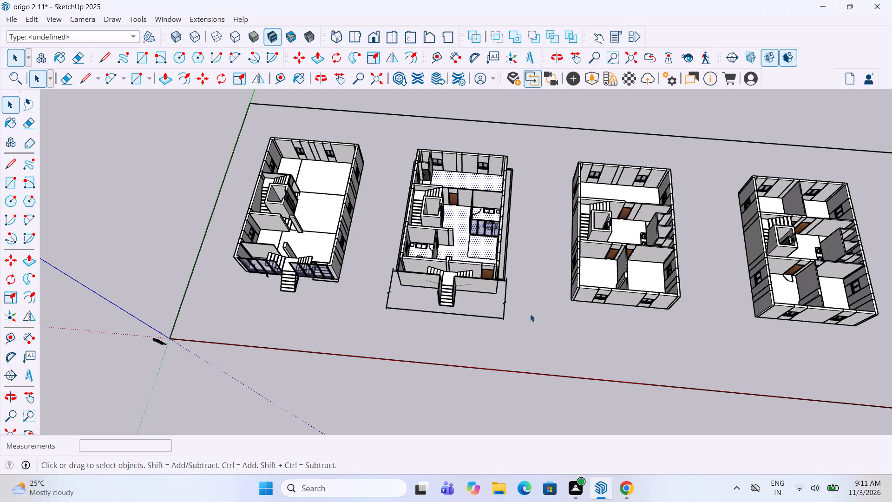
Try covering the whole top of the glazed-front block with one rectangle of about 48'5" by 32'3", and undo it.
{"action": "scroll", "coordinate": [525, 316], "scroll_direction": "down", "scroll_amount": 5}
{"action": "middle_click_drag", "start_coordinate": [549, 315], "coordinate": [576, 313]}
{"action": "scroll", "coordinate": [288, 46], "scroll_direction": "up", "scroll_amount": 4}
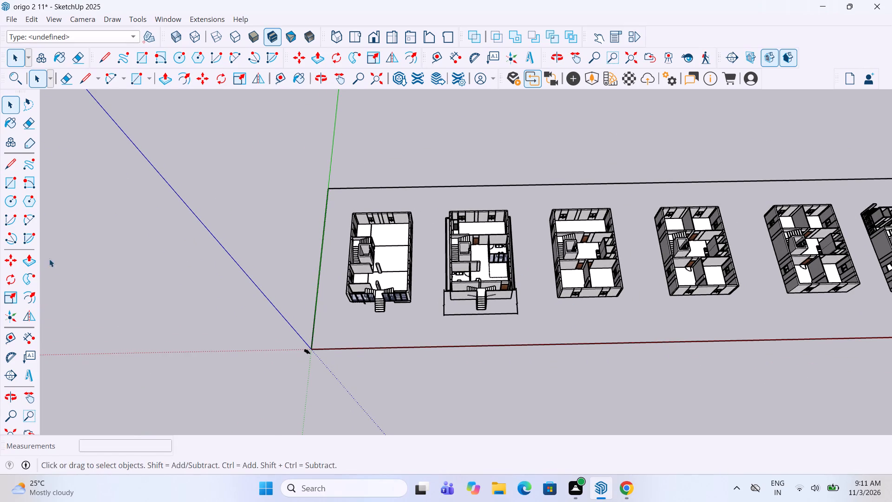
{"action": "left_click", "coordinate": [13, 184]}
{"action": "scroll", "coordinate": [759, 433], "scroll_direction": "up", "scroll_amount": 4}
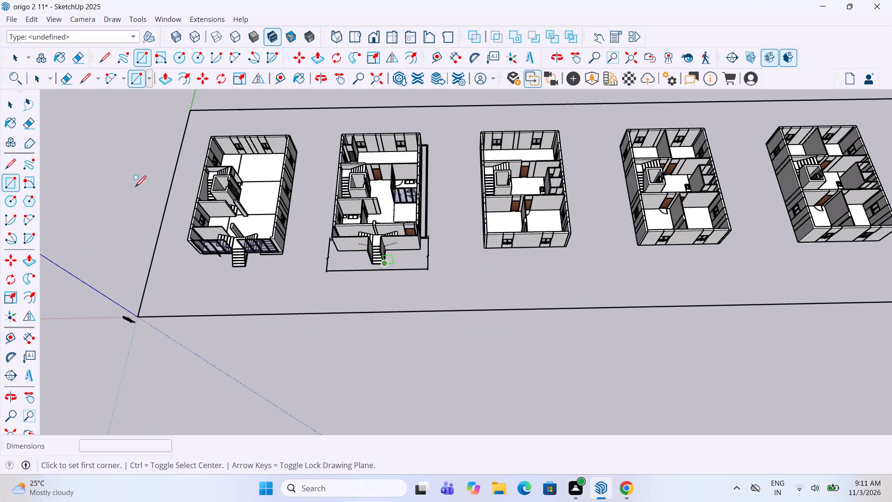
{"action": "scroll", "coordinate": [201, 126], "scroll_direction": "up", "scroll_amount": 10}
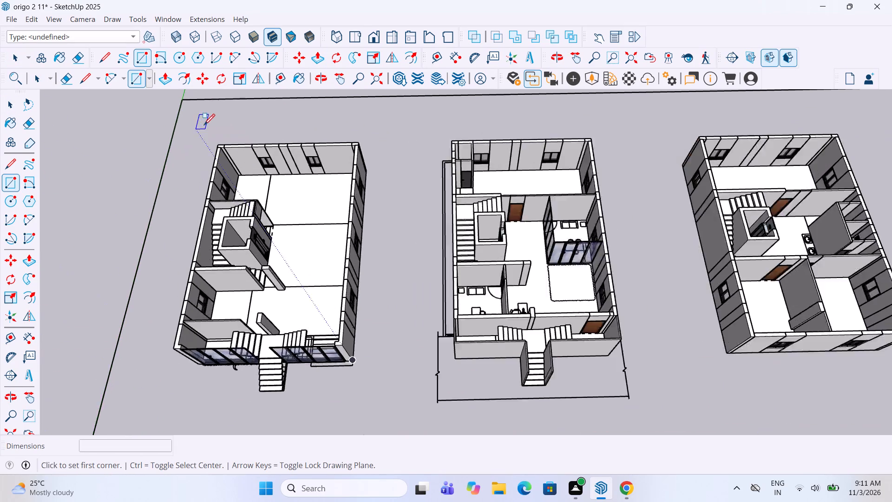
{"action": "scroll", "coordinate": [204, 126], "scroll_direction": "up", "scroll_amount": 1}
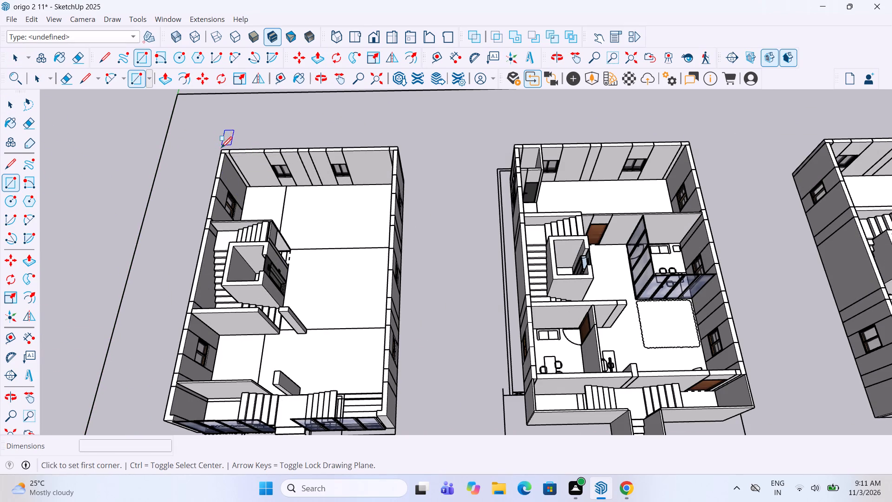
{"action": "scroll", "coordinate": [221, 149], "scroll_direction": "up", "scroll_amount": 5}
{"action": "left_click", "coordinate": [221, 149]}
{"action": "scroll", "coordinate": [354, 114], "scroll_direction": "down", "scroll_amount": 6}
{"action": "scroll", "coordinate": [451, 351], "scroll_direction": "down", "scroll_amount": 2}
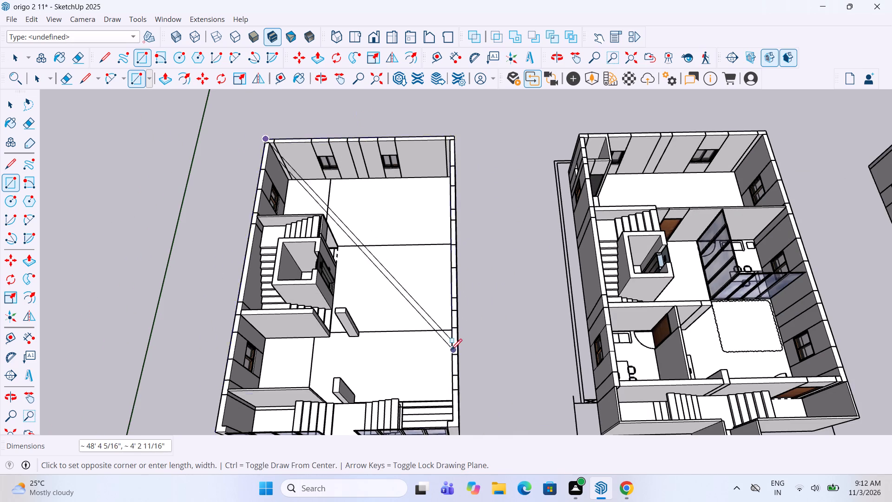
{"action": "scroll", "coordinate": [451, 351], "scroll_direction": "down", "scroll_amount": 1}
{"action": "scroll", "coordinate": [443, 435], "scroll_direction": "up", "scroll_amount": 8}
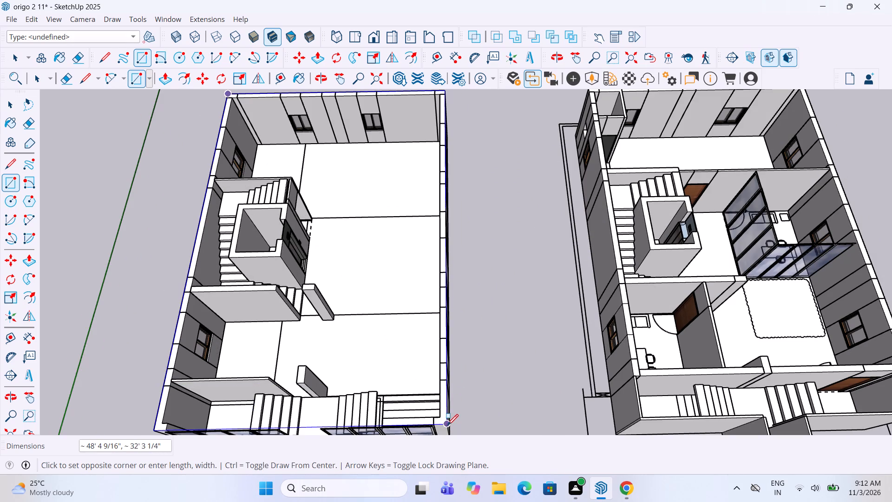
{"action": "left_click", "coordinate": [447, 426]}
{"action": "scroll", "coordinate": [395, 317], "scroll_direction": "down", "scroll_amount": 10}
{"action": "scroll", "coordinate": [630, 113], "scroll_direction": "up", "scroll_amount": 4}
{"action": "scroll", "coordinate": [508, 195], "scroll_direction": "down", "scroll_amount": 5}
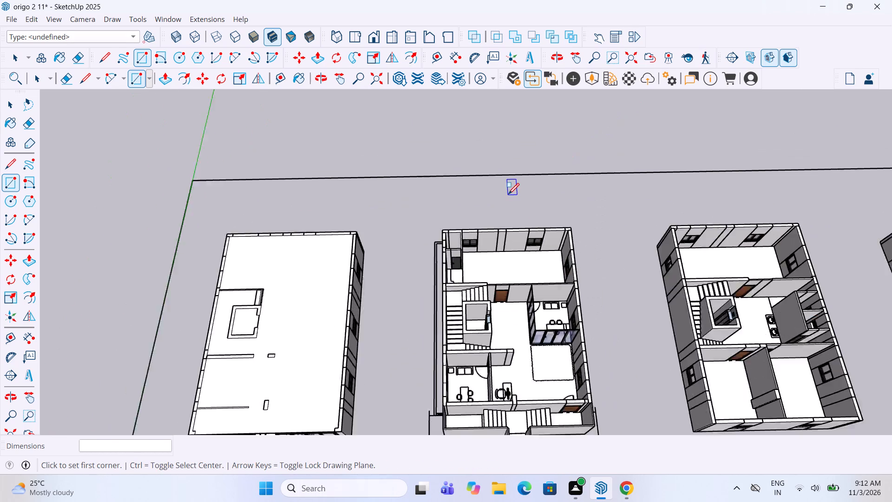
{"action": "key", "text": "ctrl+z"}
Draw two full-width rectangles on the glazed-front block's top: about 32'3" by 16'6" at the front and 32'3" by 14'7" at the rear.
{"action": "scroll", "coordinate": [201, 357], "scroll_direction": "up", "scroll_amount": 2}
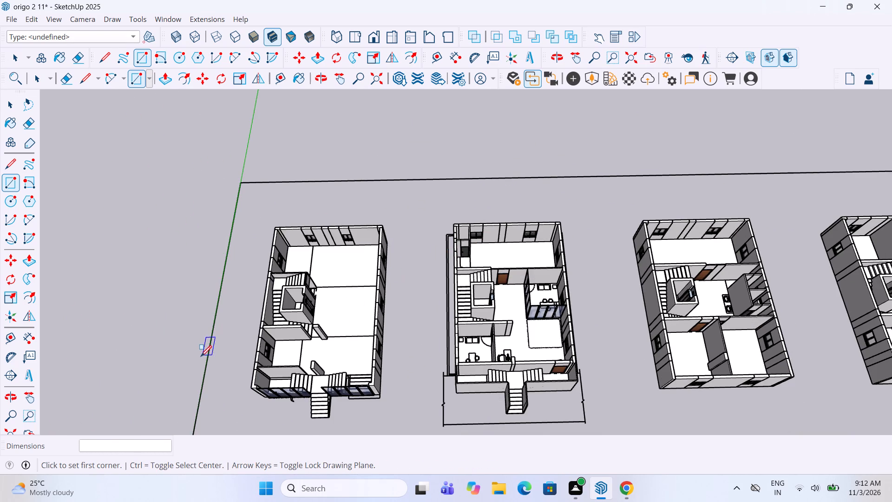
{"action": "scroll", "coordinate": [201, 357], "scroll_direction": "up", "scroll_amount": 2}
{"action": "scroll", "coordinate": [277, 327], "scroll_direction": "up", "scroll_amount": 2}
{"action": "left_click", "coordinate": [272, 417]}
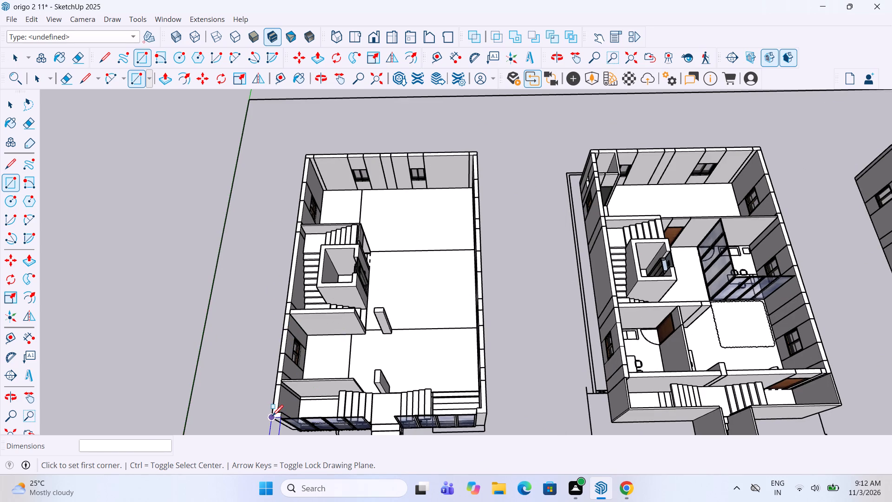
{"action": "left_click", "coordinate": [484, 314]}
{"action": "scroll", "coordinate": [367, 292], "scroll_direction": "up", "scroll_amount": 3}
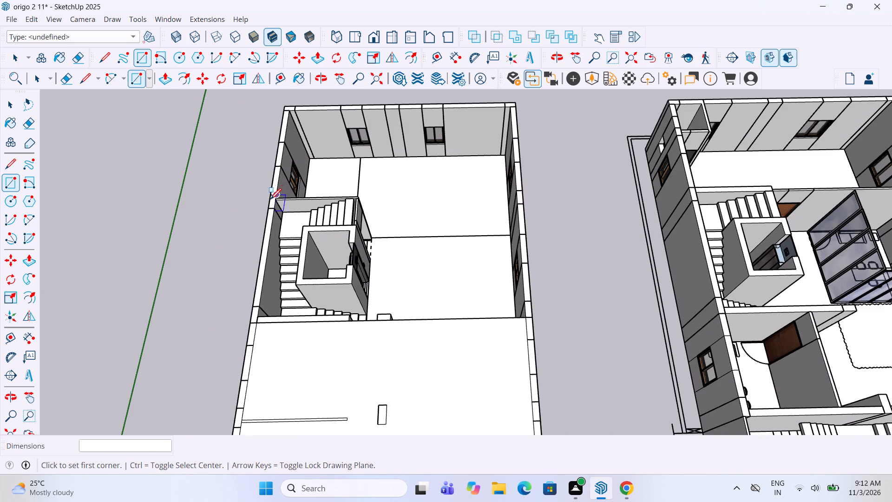
{"action": "left_click", "coordinate": [269, 199]}
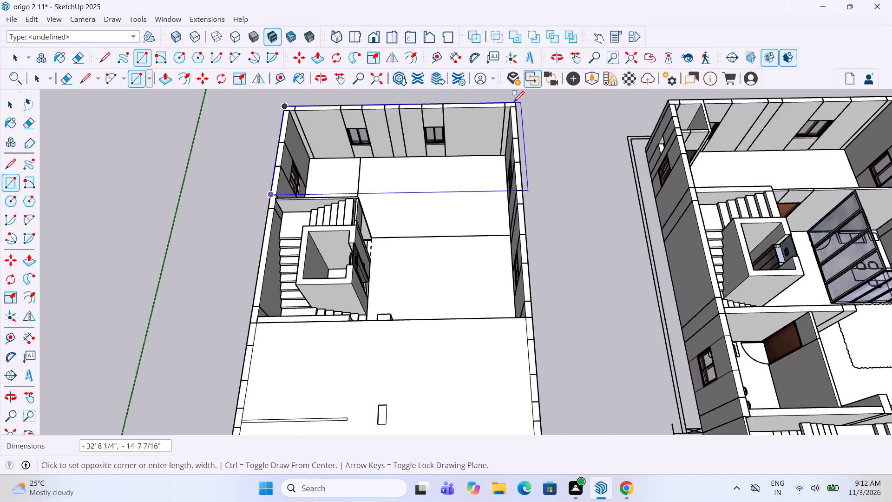
{"action": "left_click", "coordinate": [512, 102]}
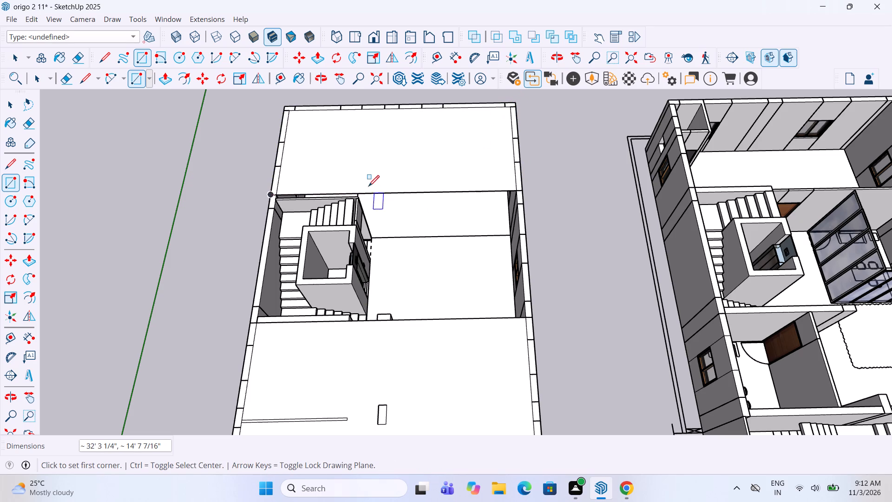
Fill the gap beside the glazed-front block's stairwell with a rectangle of about 19'5" by 17'3", leaving the stair open.
{"action": "scroll", "coordinate": [357, 349], "scroll_direction": "up", "scroll_amount": 2}
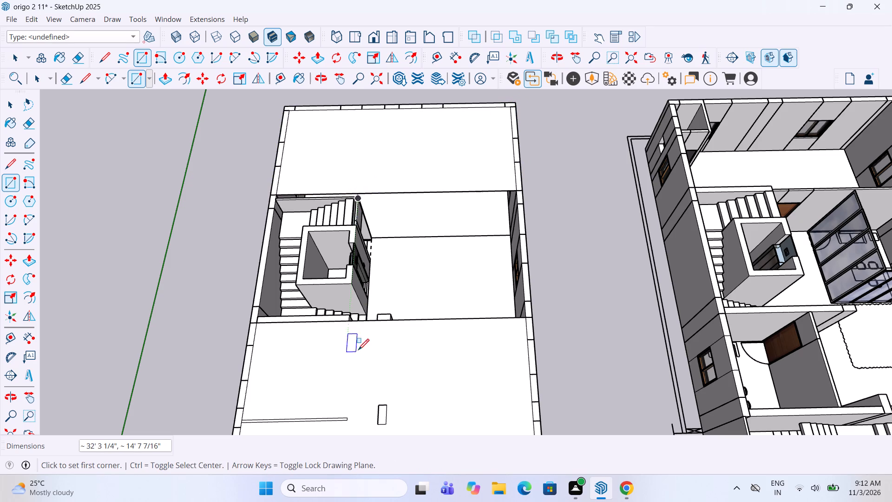
{"action": "scroll", "coordinate": [358, 351], "scroll_direction": "up", "scroll_amount": 1}
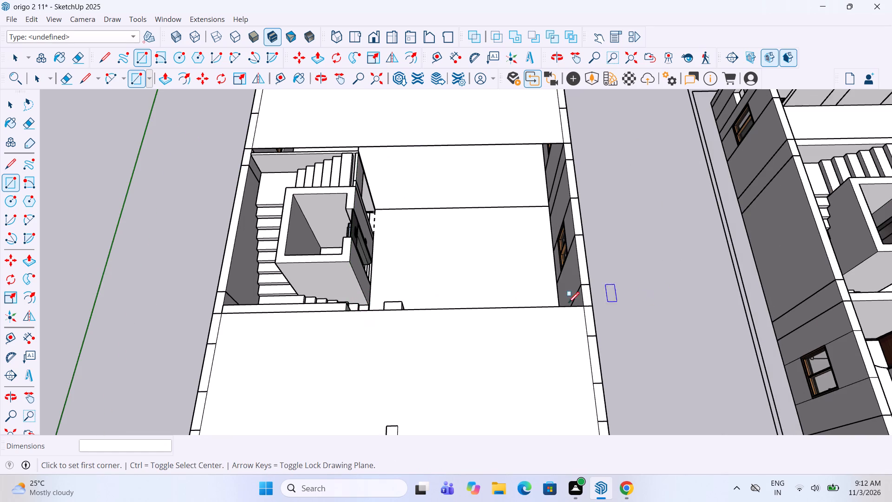
{"action": "left_click", "coordinate": [582, 305]}
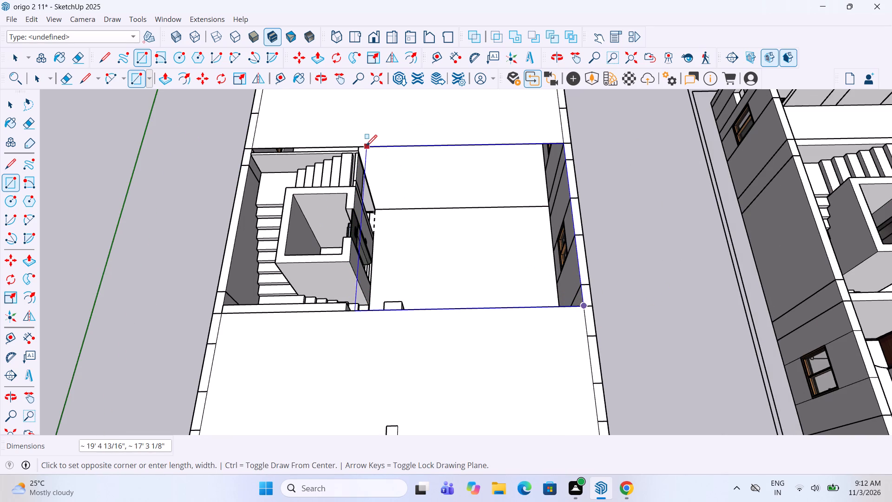
{"action": "left_click", "coordinate": [364, 147]}
{"action": "key", "text": "space"}
Copy the three top faces of the glazed-front block onto the block with the projecting front stair, aligned at its outer front corner.
{"action": "scroll", "coordinate": [382, 145], "scroll_direction": "down", "scroll_amount": 6}
{"action": "left_click", "coordinate": [414, 205]}
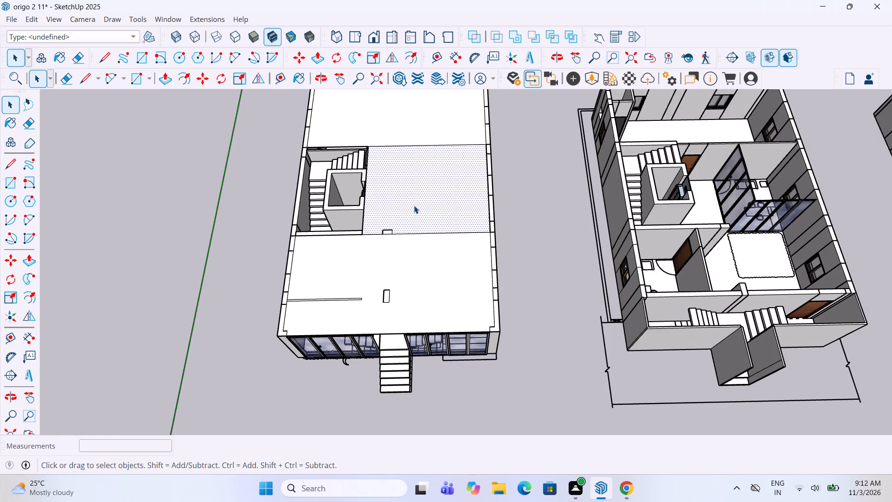
{"action": "left_click", "coordinate": [421, 313], "text": "ctrl"}
{"action": "left_click", "coordinate": [418, 121], "text": "ctrl"}
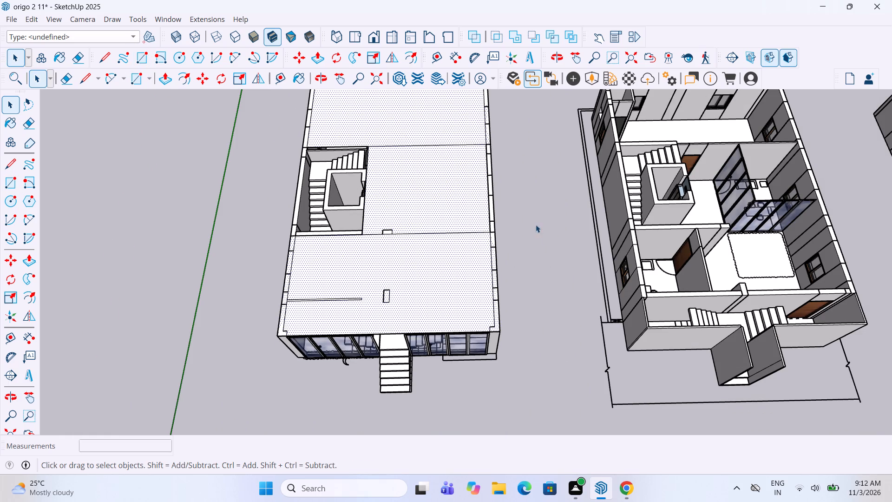
{"action": "key", "text": "m"}
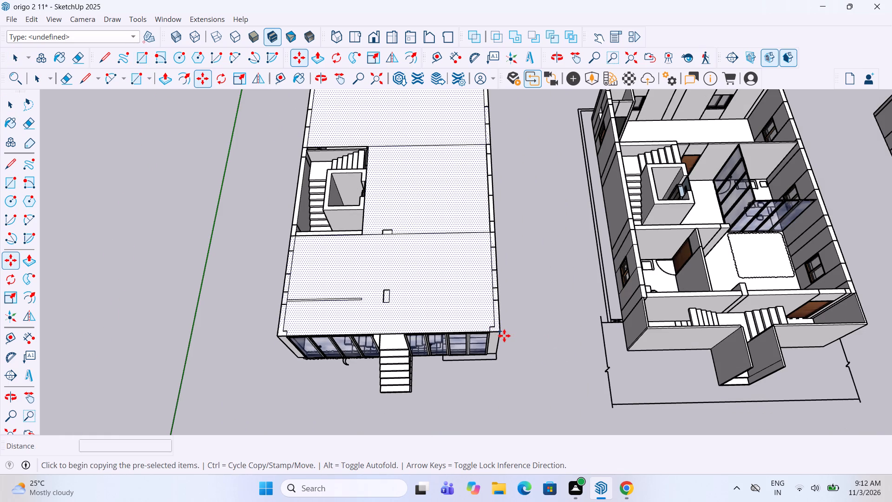
{"action": "left_click", "coordinate": [501, 334]}
{"action": "scroll", "coordinate": [501, 334], "scroll_direction": "down", "scroll_amount": 4}
{"action": "scroll", "coordinate": [891, 313], "scroll_direction": "up", "scroll_amount": 7}
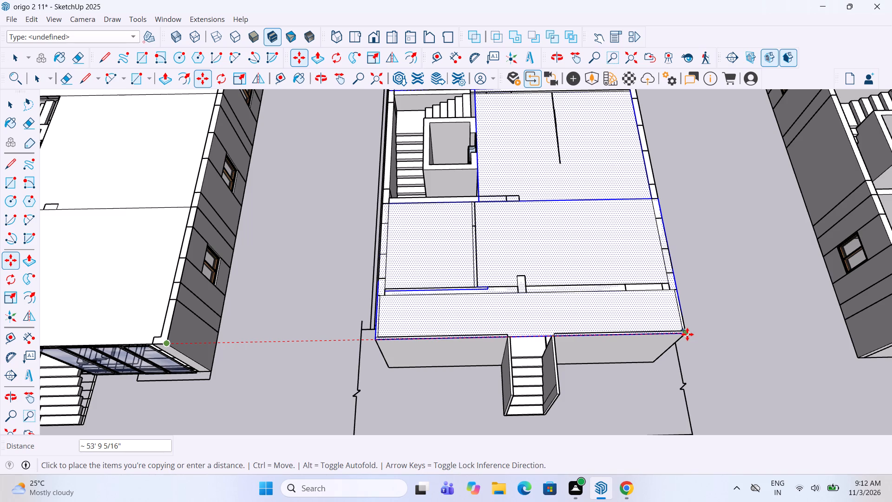
{"action": "left_click", "coordinate": [687, 334]}
Copy the three selected top faces about 57'5" along the row onto the third block, matching its outer front corner.
{"action": "type", "text": ",m"}
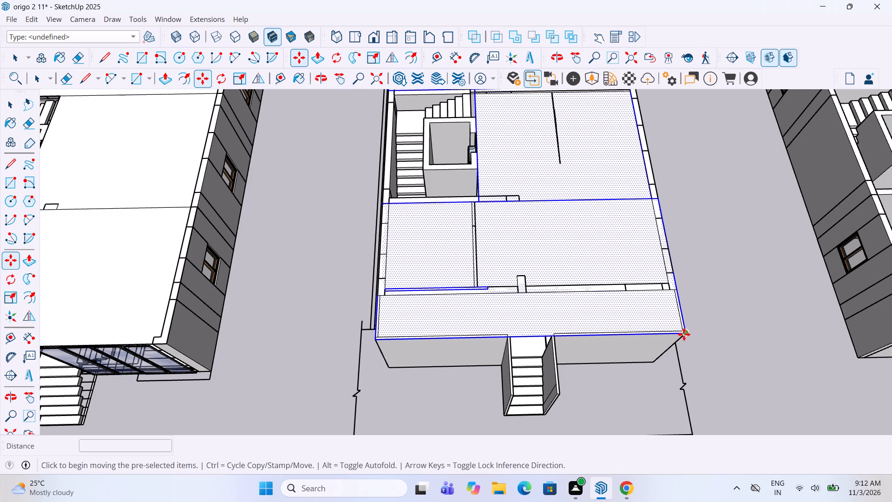
{"action": "left_click", "coordinate": [684, 334]}
{"action": "scroll", "coordinate": [436, 332], "scroll_direction": "down", "scroll_amount": 11}
{"action": "scroll", "coordinate": [808, 308], "scroll_direction": "up", "scroll_amount": 2}
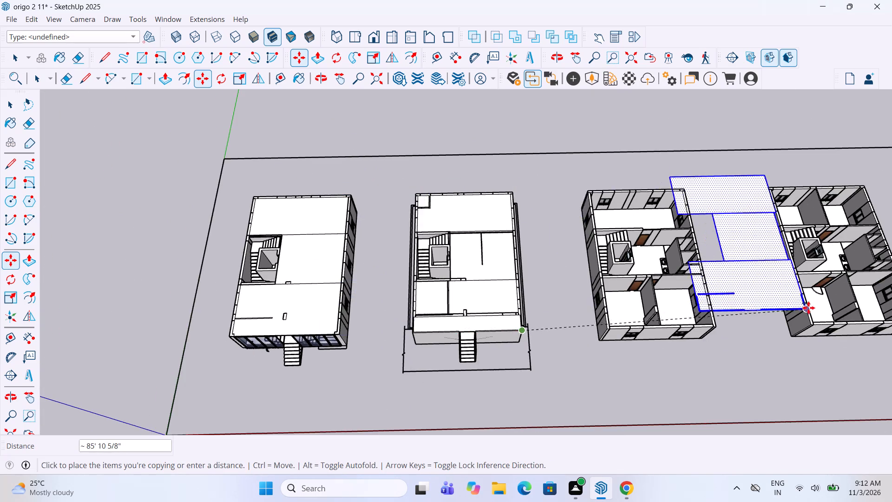
{"action": "scroll", "coordinate": [808, 308], "scroll_direction": "up", "scroll_amount": 6}
{"action": "left_click", "coordinate": [664, 340]}
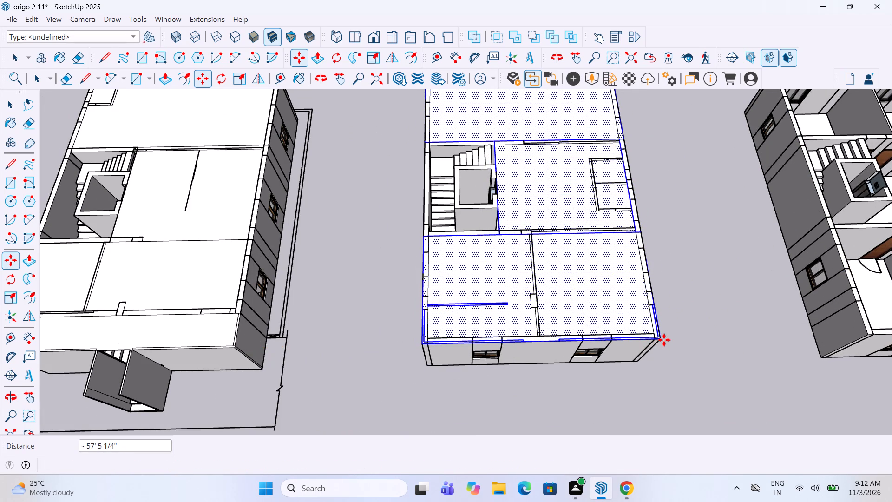
Copy the three top faces onto the fourth block, shifting the copy about 12'9" to align with its outer front corner.
{"action": "key", "text": "comma"}
{"action": "key", "text": "m"}
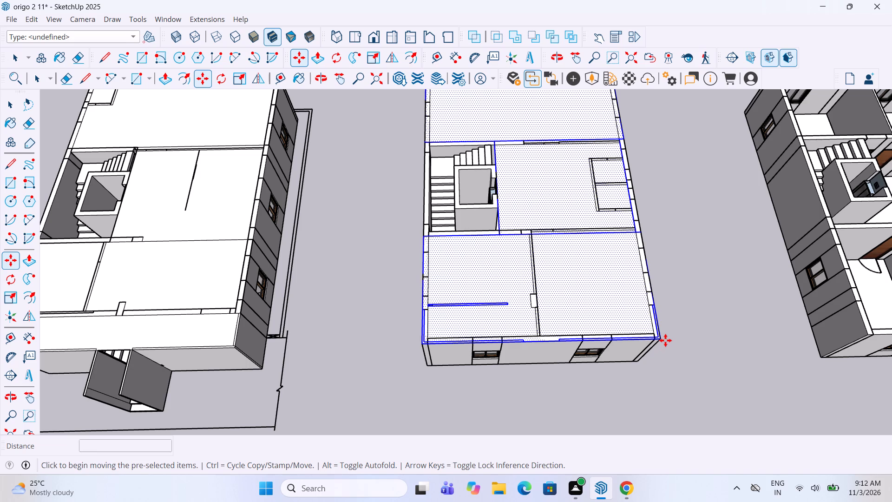
{"action": "left_click", "coordinate": [665, 340], "text": "ctrl"}
{"action": "scroll", "coordinate": [560, 344], "scroll_direction": "down", "scroll_amount": 9}
{"action": "scroll", "coordinate": [891, 298], "scroll_direction": "up", "scroll_amount": 6}
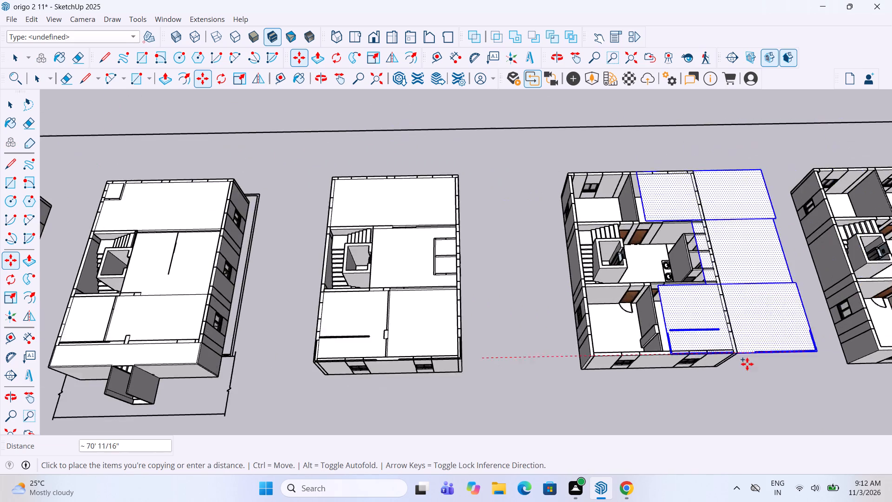
{"action": "scroll", "coordinate": [747, 364], "scroll_direction": "up", "scroll_amount": 2}
{"action": "left_click", "coordinate": [731, 350]}
{"action": "scroll", "coordinate": [749, 362], "scroll_direction": "up", "scroll_amount": 3}
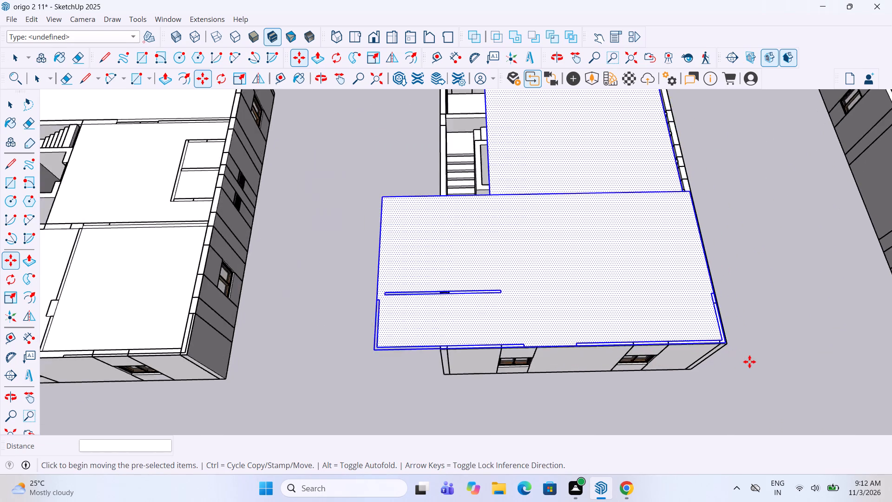
{"action": "scroll", "coordinate": [749, 362], "scroll_direction": "up", "scroll_amount": 5}
{"action": "left_click", "coordinate": [719, 323]}
{"action": "left_click", "coordinate": [727, 334]}
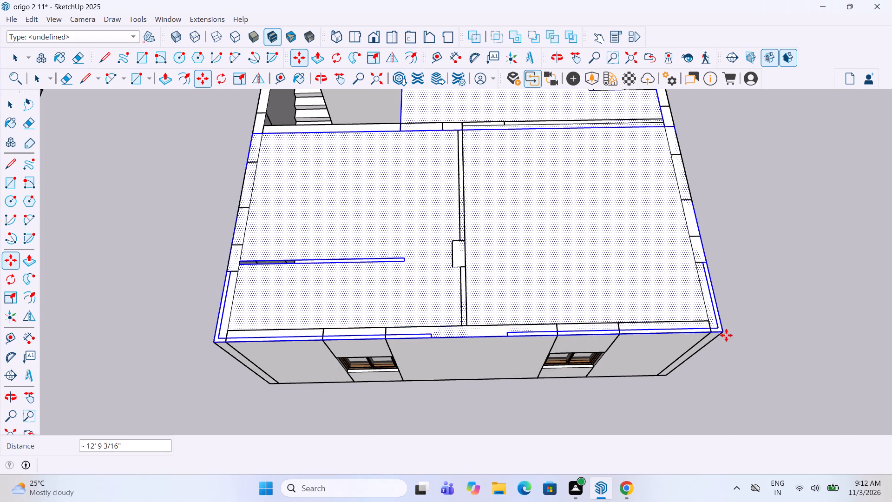
Copy the three top faces about 63'6" along the row onto the fifth block, matching its outer front corner.
{"action": "scroll", "coordinate": [452, 284], "scroll_direction": "down", "scroll_amount": 4}
{"action": "scroll", "coordinate": [656, 333], "scroll_direction": "up", "scroll_amount": 2}
{"action": "key", "text": "m"}
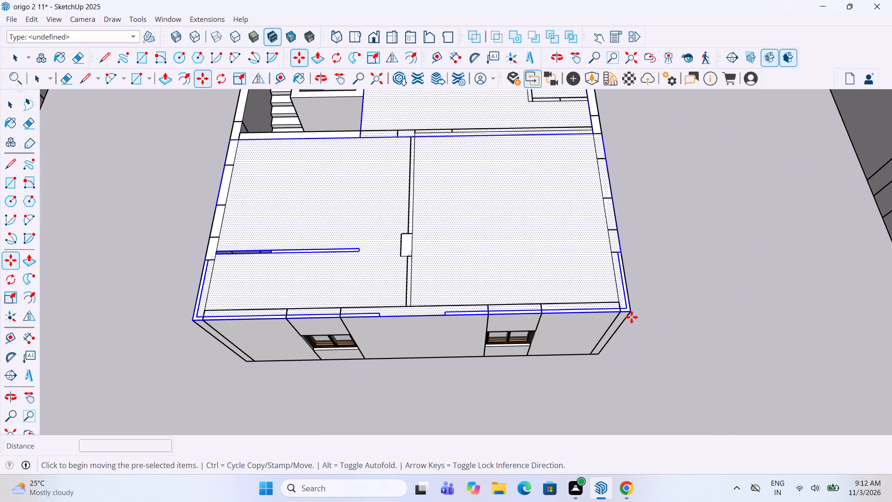
{"action": "left_click", "coordinate": [633, 314]}
{"action": "scroll", "coordinate": [398, 327], "scroll_direction": "down", "scroll_amount": 15}
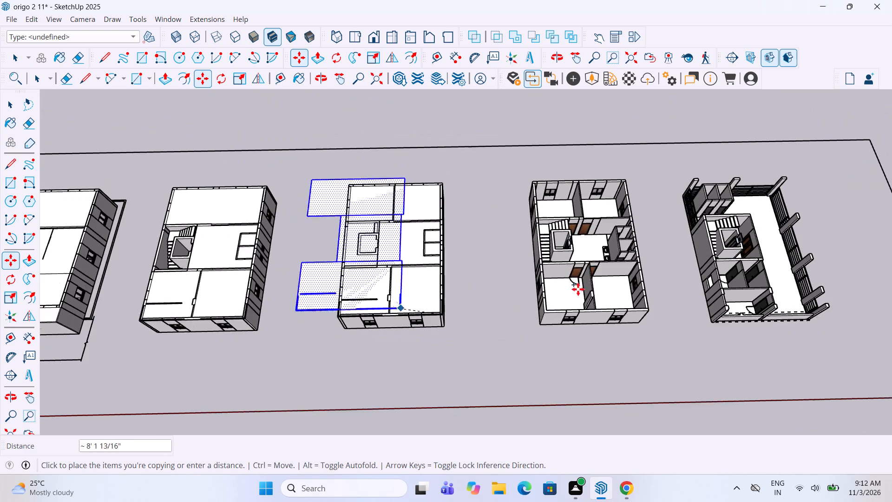
{"action": "scroll", "coordinate": [712, 296], "scroll_direction": "up", "scroll_amount": 14}
{"action": "left_click", "coordinate": [603, 322]}
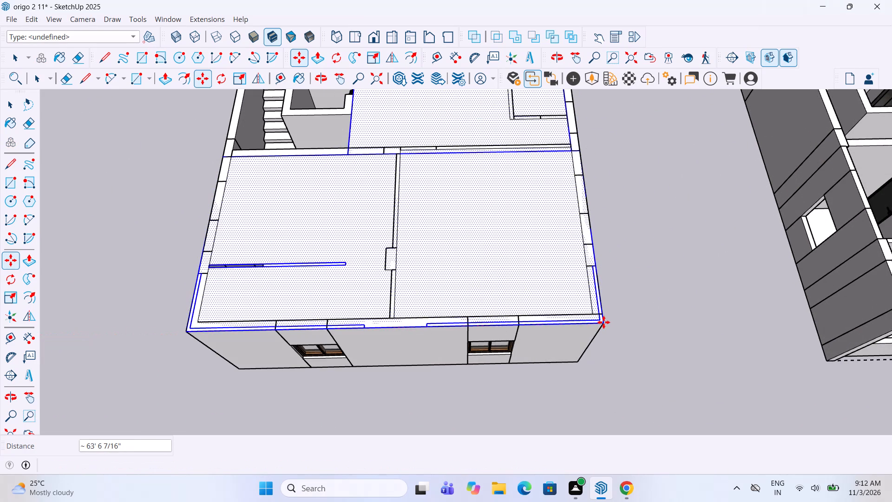
Copy the three top faces about 56' along the row onto the last block with the open terrace, and clear the selection.
{"action": "key", "text": "m"}
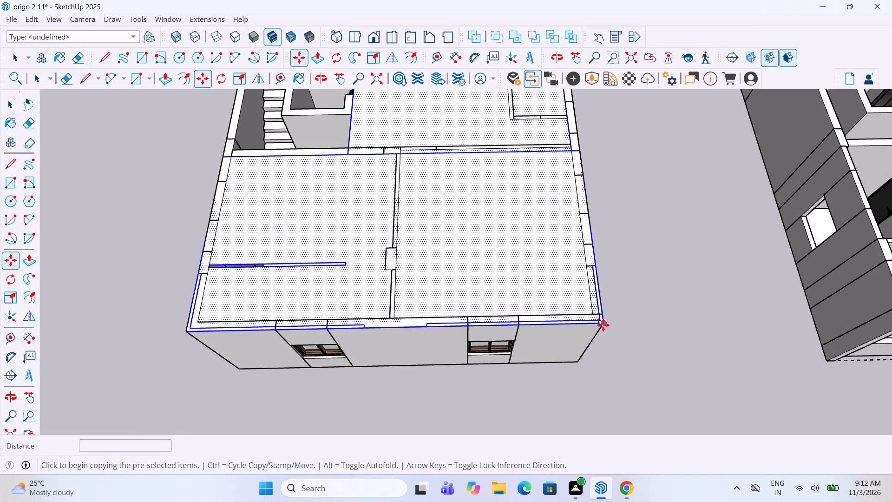
{"action": "left_click", "coordinate": [603, 325]}
{"action": "scroll", "coordinate": [470, 352], "scroll_direction": "down", "scroll_amount": 10}
{"action": "scroll", "coordinate": [823, 338], "scroll_direction": "up", "scroll_amount": 4}
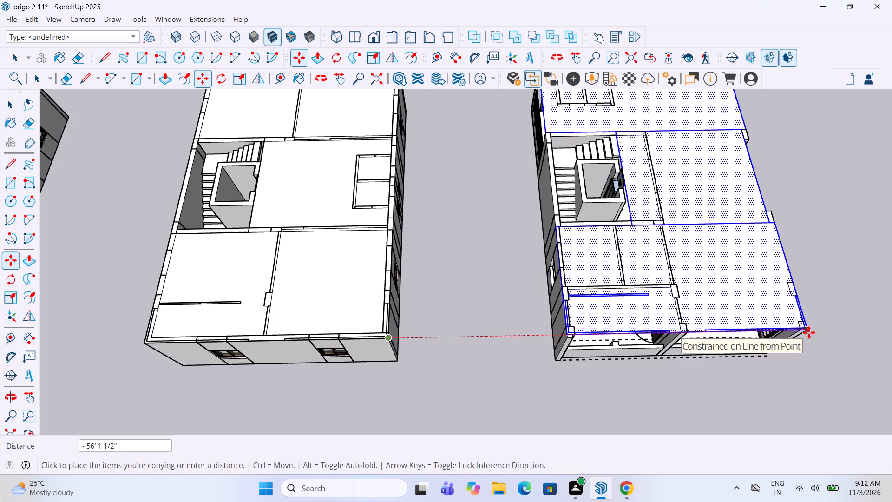
{"action": "left_click", "coordinate": [809, 332]}
{"action": "key", "text": "space"}
{"action": "left_click", "coordinate": [872, 199]}
Examine the tops of the whole row of blocks from a lower angle.
{"action": "scroll", "coordinate": [813, 204], "scroll_direction": "down", "scroll_amount": 6}
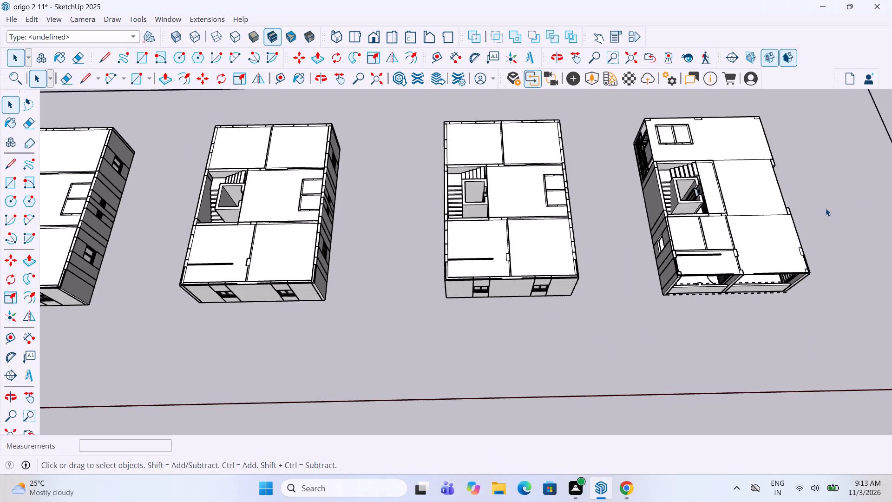
{"action": "scroll", "coordinate": [681, 224], "scroll_direction": "down", "scroll_amount": 12}
{"action": "middle_click_drag", "start_coordinate": [685, 284], "coordinate": [702, 182]}
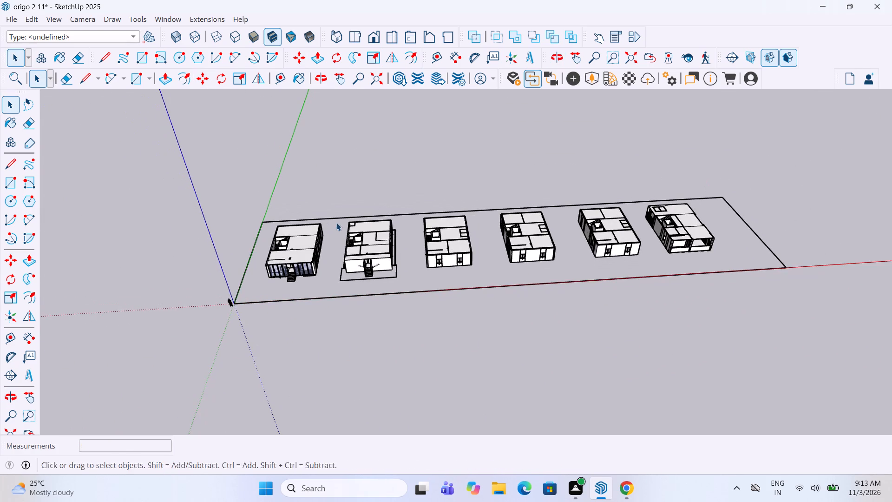
{"action": "middle_click_drag", "start_coordinate": [336, 223], "coordinate": [268, 210]}
{"action": "scroll", "coordinate": [268, 210], "scroll_direction": "up", "scroll_amount": 4}
{"action": "scroll", "coordinate": [305, 184], "scroll_direction": "up", "scroll_amount": 6}
{"action": "middle_click_drag", "start_coordinate": [305, 184], "coordinate": [321, 184]}
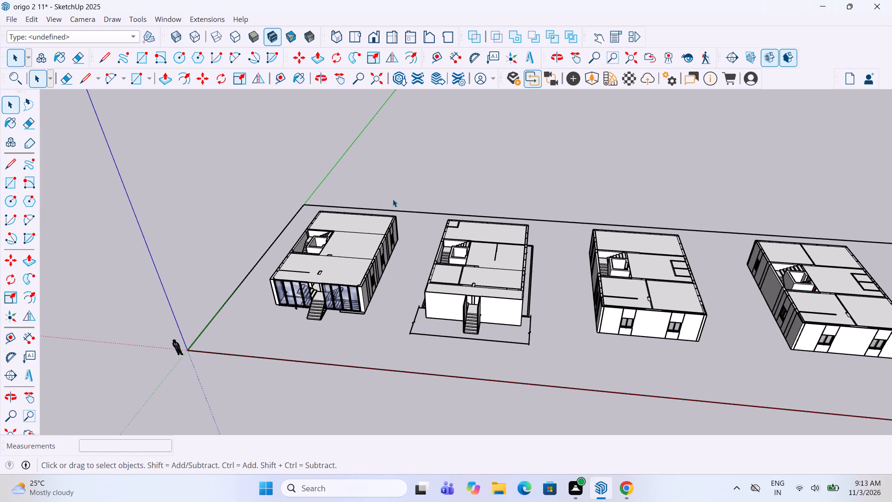
Purge the unused items and save the model under the new name "origo 3 11" in the Documents folder.
{"action": "left_click", "coordinate": [14, 20]}
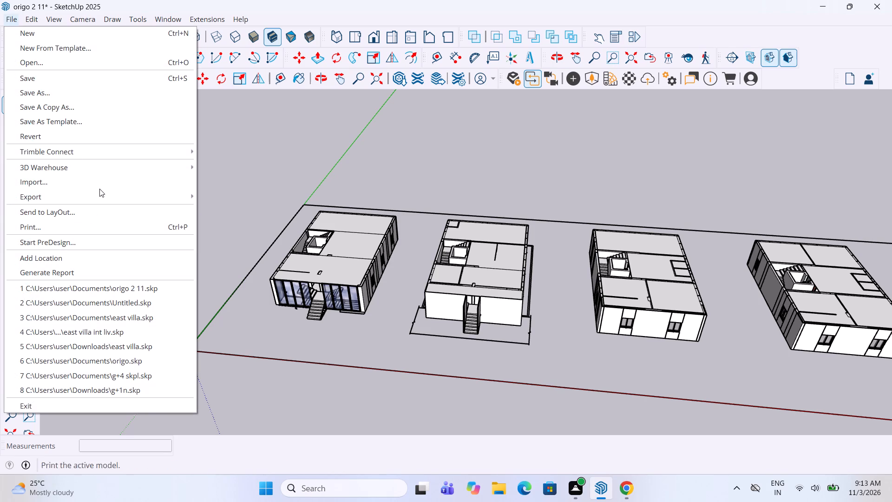
{"action": "left_click", "coordinate": [72, 86]}
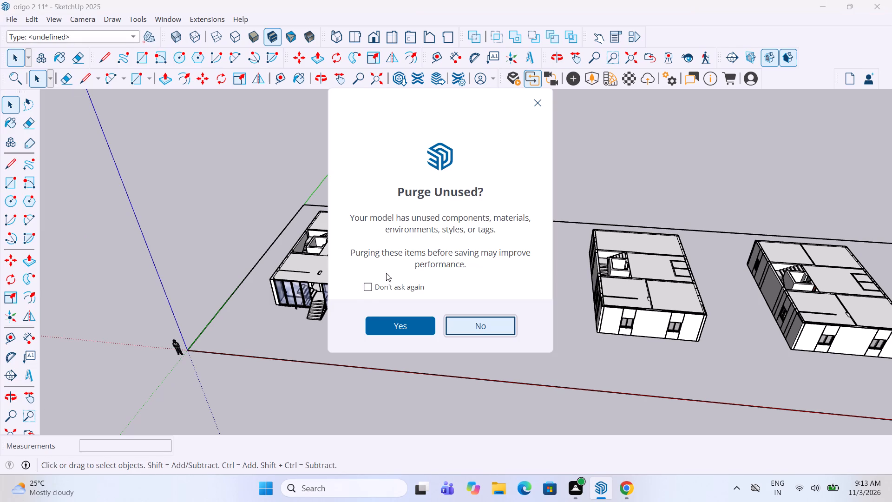
{"action": "left_click", "coordinate": [368, 296]}
{"action": "left_click", "coordinate": [370, 281]}
{"action": "left_click", "coordinate": [390, 330]}
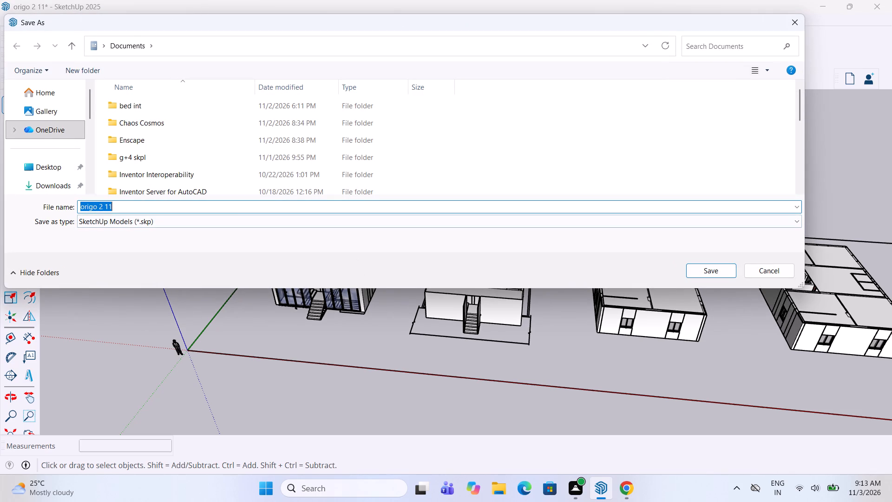
{"action": "left_click", "coordinate": [143, 209]}
{"action": "key", "text": "BackSpace"}
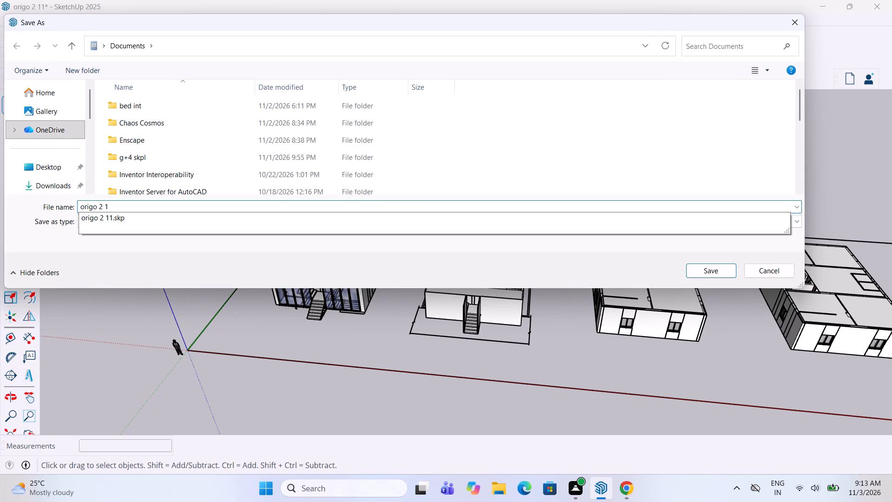
{"action": "key", "text": "BackSpace"}
{"action": "key", "text": "BackSpace"}
{"action": "key", "text": "BackSpace"}
{"action": "key", "text": "3"}
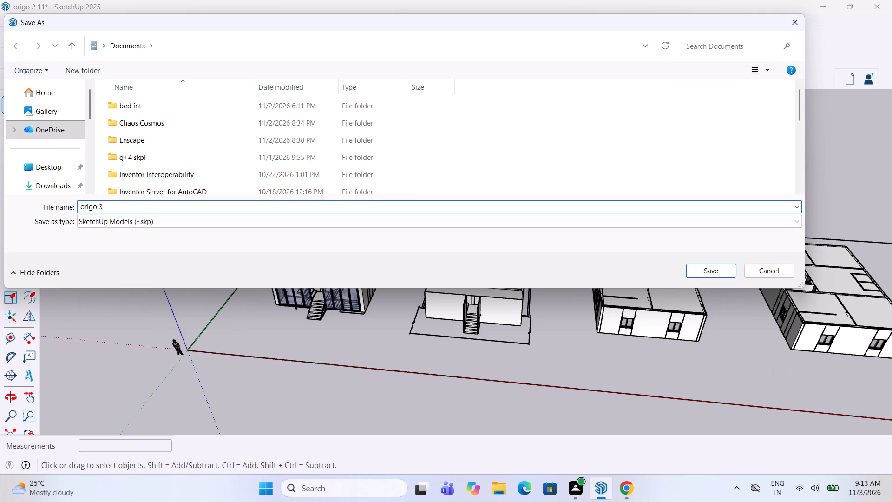
{"action": "key", "text": "space"}
{"action": "type", "text": "11"}
{"action": "left_click", "coordinate": [705, 273]}
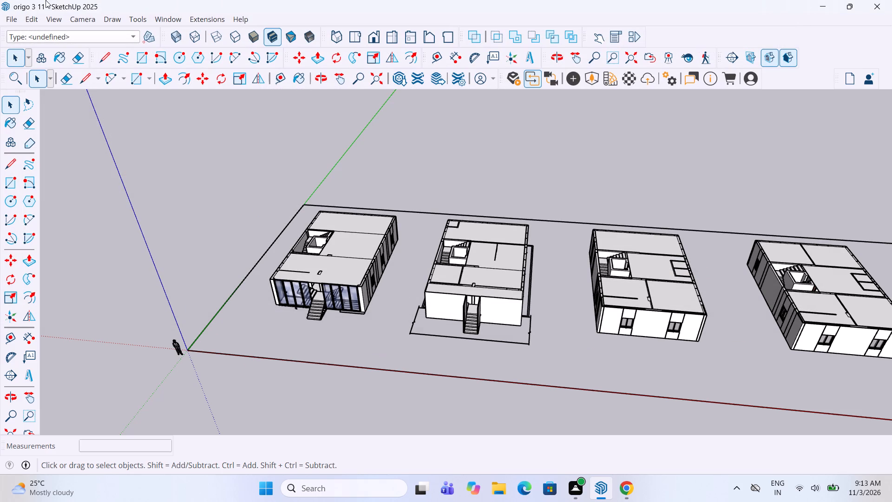
Print the current view with Microsoft Print to PDF, saving it in Documents as "origo scholl 311".
{"action": "left_click", "coordinate": [15, 18]}
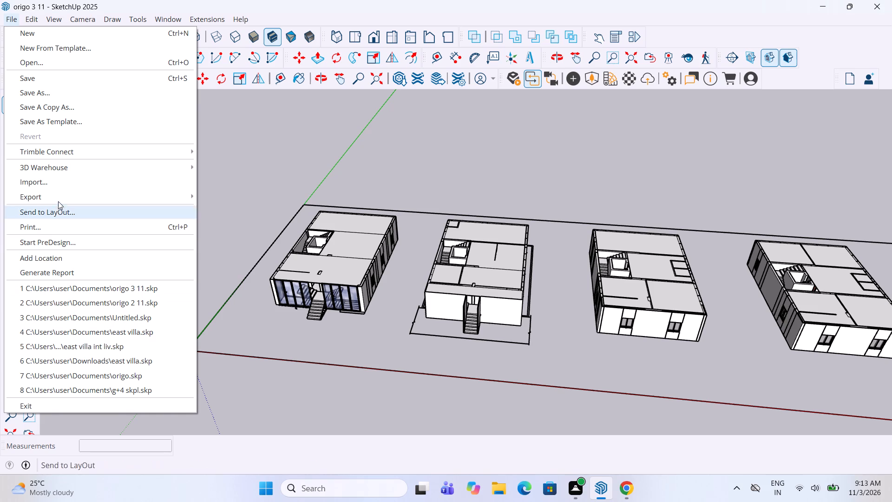
{"action": "left_click", "coordinate": [64, 223]}
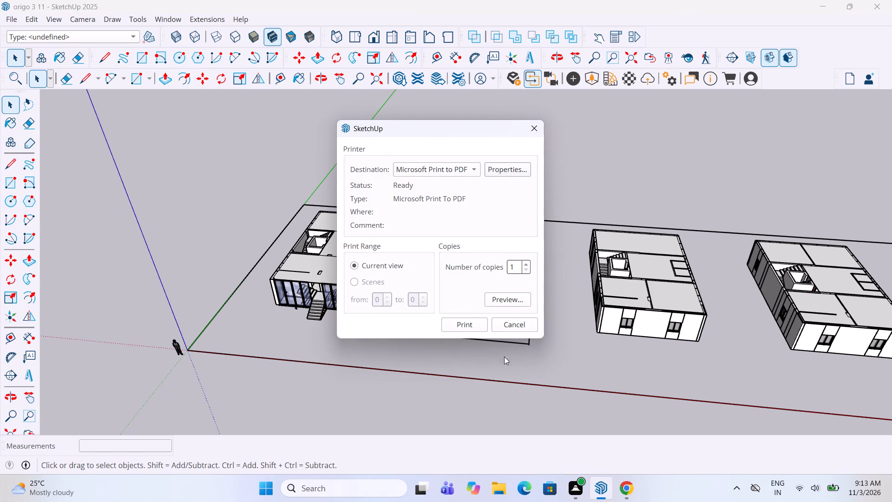
{"action": "left_click", "coordinate": [460, 321]}
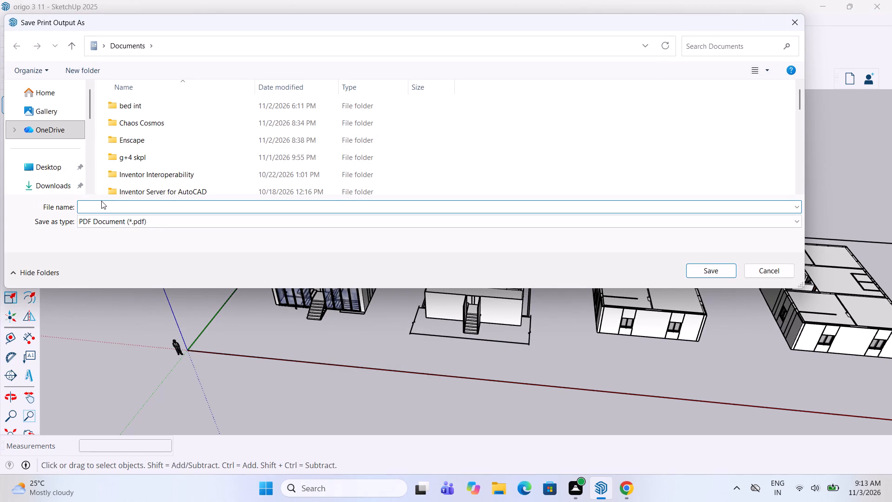
{"action": "type", "text": "origo scholl 311"}
{"action": "left_click", "coordinate": [706, 280]}
{"action": "left_click", "coordinate": [725, 274]}
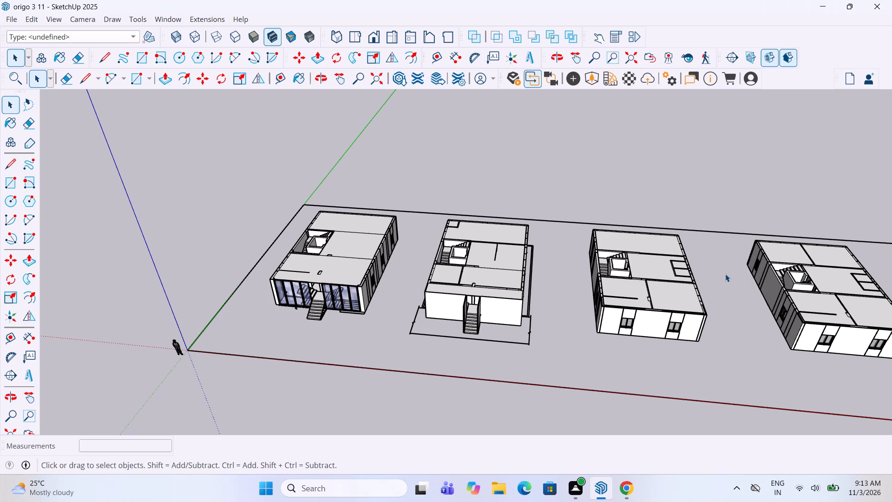
Export the 3D model as the COLLADA file "origo 3 11" in the Documents folder.
{"action": "left_click", "coordinate": [11, 22]}
{"action": "left_click", "coordinate": [63, 204]}
{"action": "left_click", "coordinate": [17, 18]}
{"action": "left_click", "coordinate": [65, 196]}
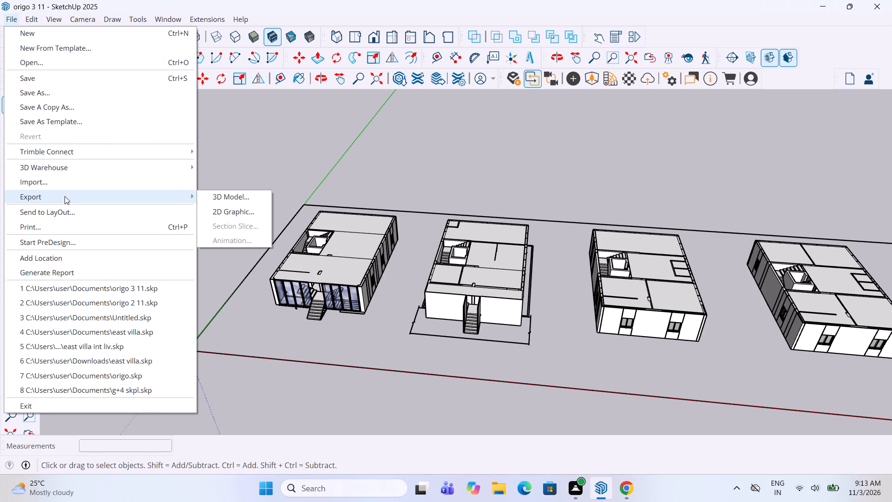
{"action": "left_click", "coordinate": [228, 201]}
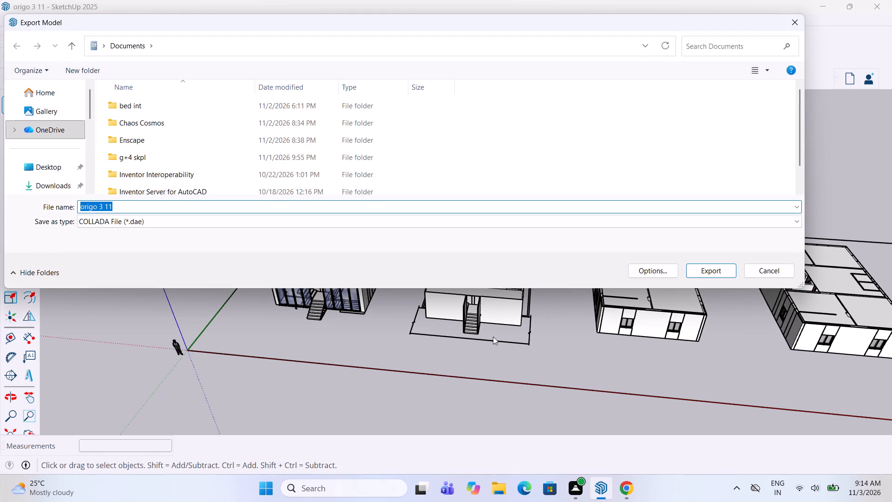
{"action": "left_click", "coordinate": [724, 275]}
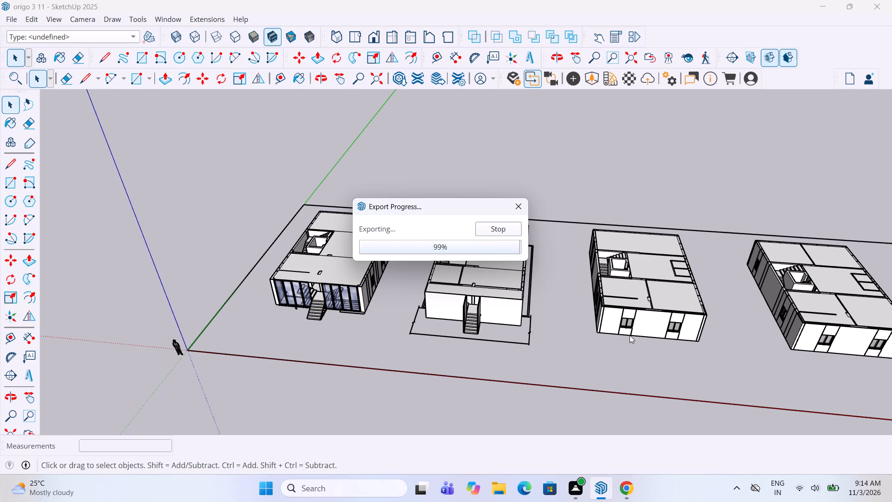